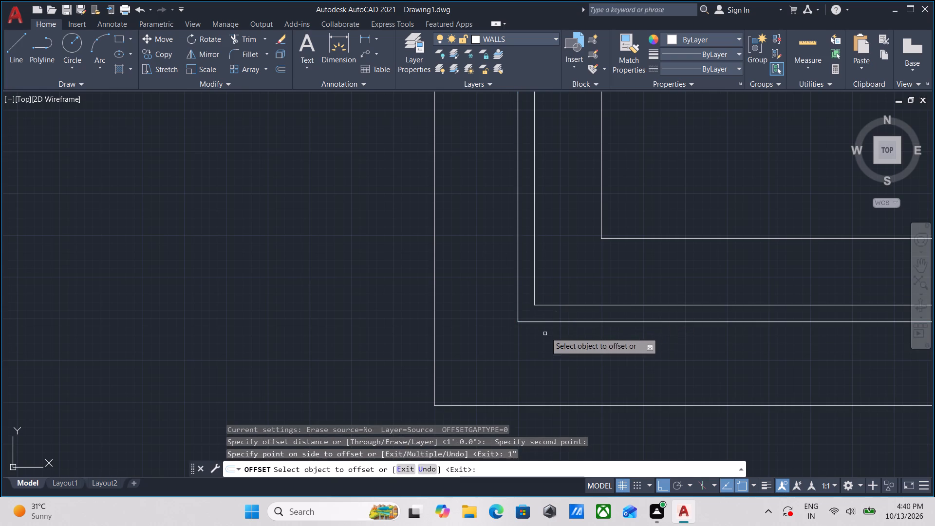
# Offset the middle L-shaped polyline 1" towards the outer edge of the corner window.
pyautogui.click(547, 321)
pyautogui.press('1')
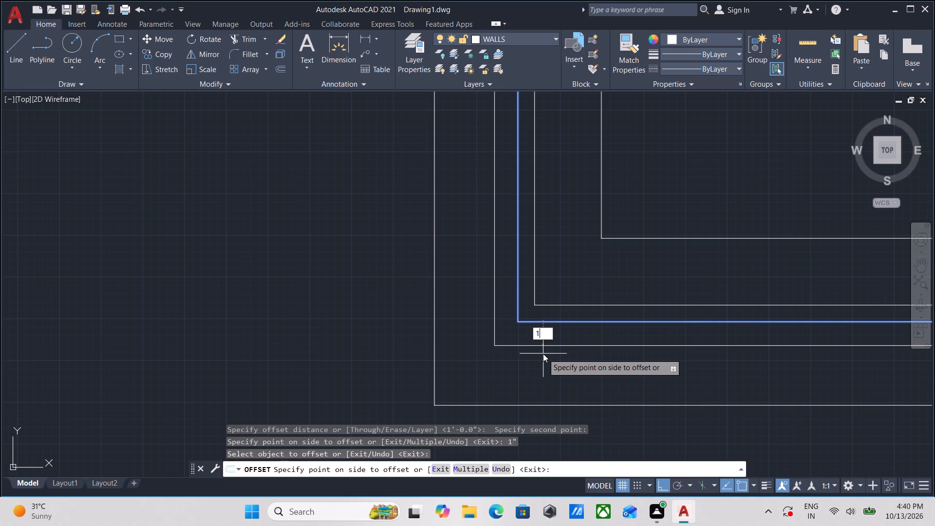
pyautogui.hotkey('shift', '"')
pyautogui.press('Return')
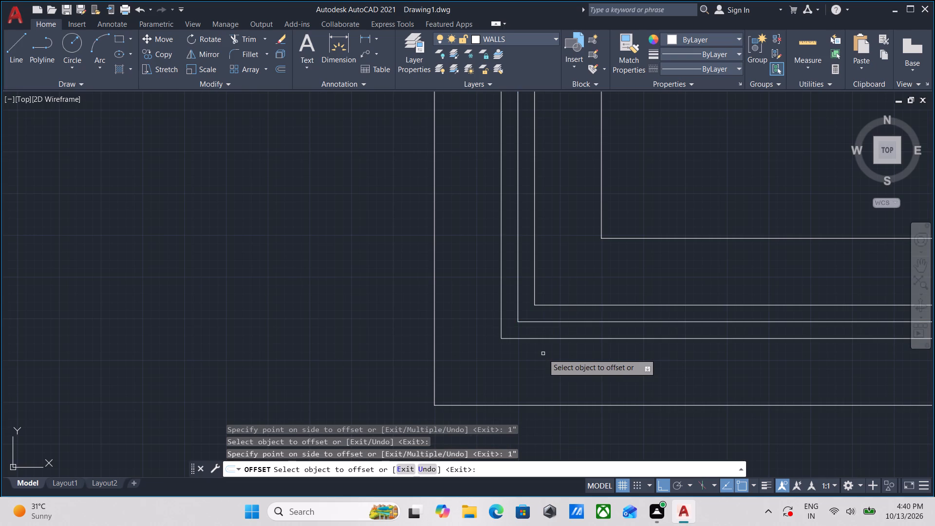
pyautogui.scroll(2, 523, 328)
pyautogui.press('Escape')
# Erase the original middle polyline between the two 1" offset lines of the corner window.
pyautogui.moveTo(533, 301); pyautogui.dragTo(527, 302)
pyautogui.click(470, 333)
pyautogui.rightClick(470, 333)
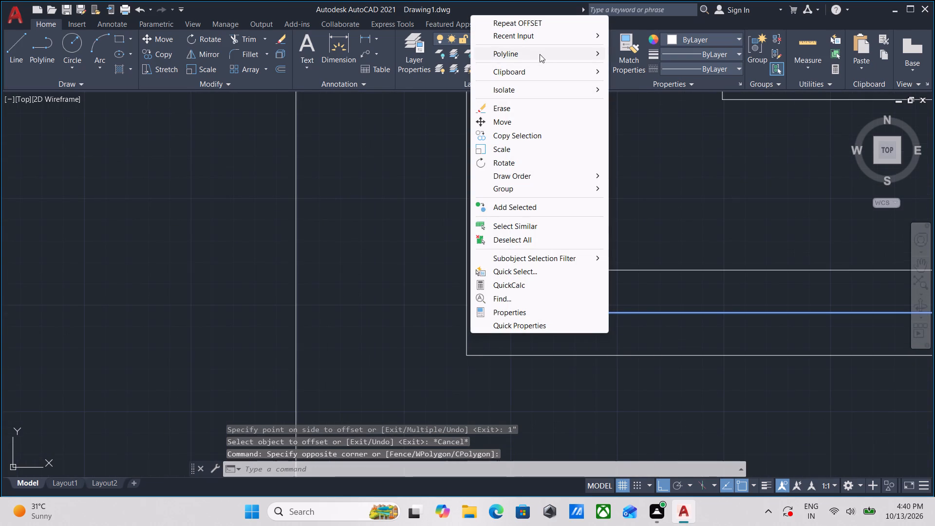
pyautogui.click(517, 103)
# Hatch the inner and outer bands of the L-shaped corner window with solid white, colour 255,255,255.
pyautogui.scroll(-3, 517, 103)
pyautogui.moveTo(582, 154); pyautogui.dragTo(524, 288, button='middle')
pyautogui.scroll(-1, 582, 154)
pyautogui.scroll(-3, 526, 287)
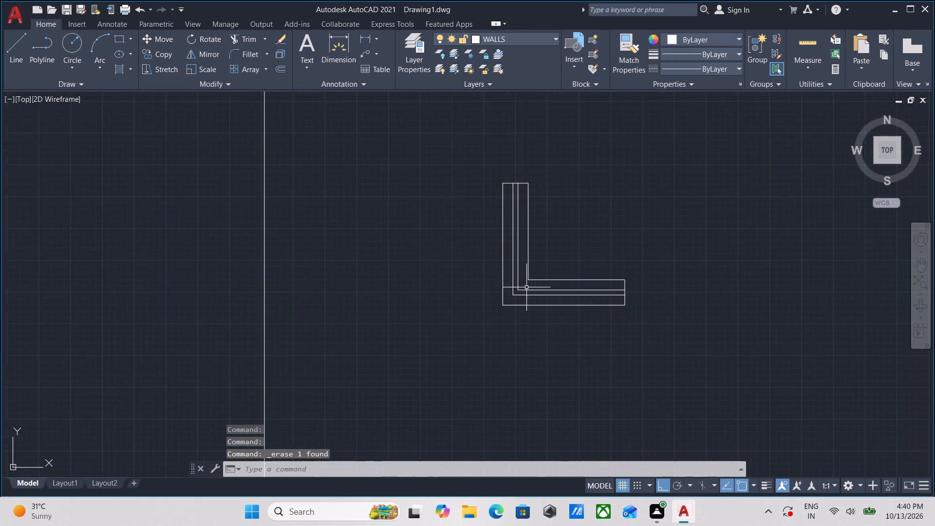
pyautogui.moveTo(526, 287); pyautogui.dragTo(519, 324, button='middle')
pyautogui.scroll(2, 561, 323)
pyautogui.moveTo(472, 332); pyautogui.dragTo(473, 332, button='middle')
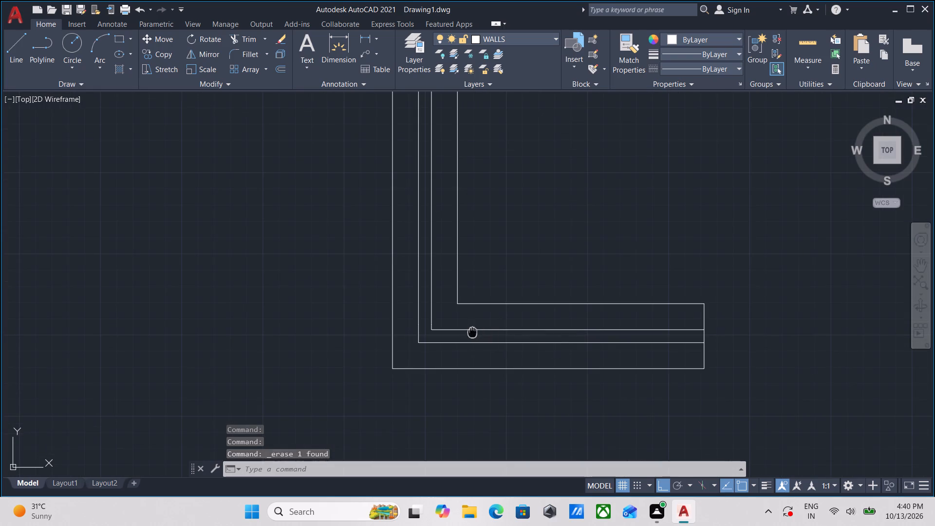
pyautogui.moveTo(473, 332); pyautogui.dragTo(514, 356, button='middle')
pyautogui.press('h')
pyautogui.press('Return')
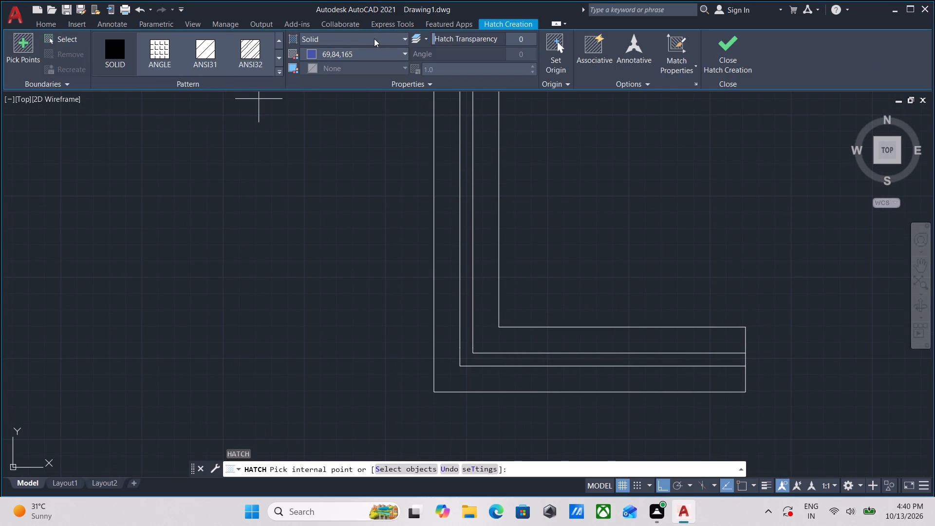
pyautogui.click(312, 53)
pyautogui.click(310, 164)
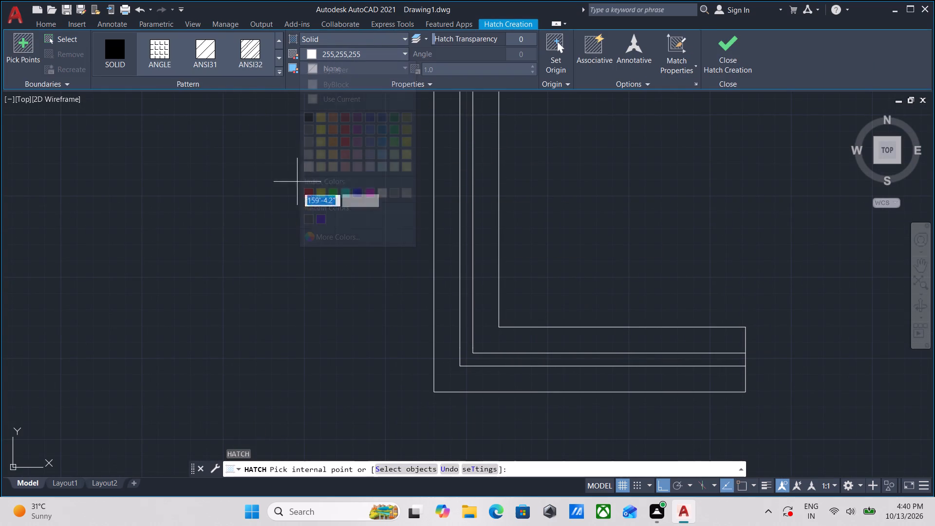
pyautogui.click(536, 340)
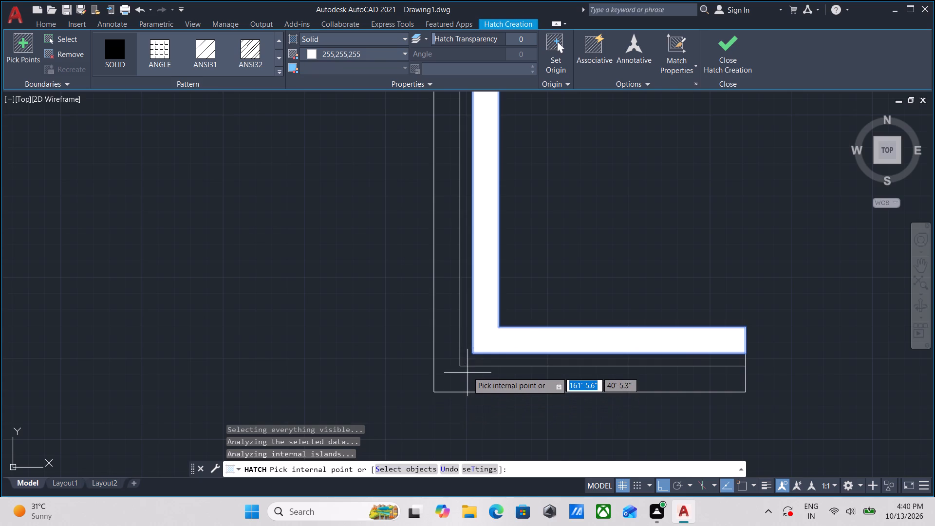
pyautogui.click(467, 374)
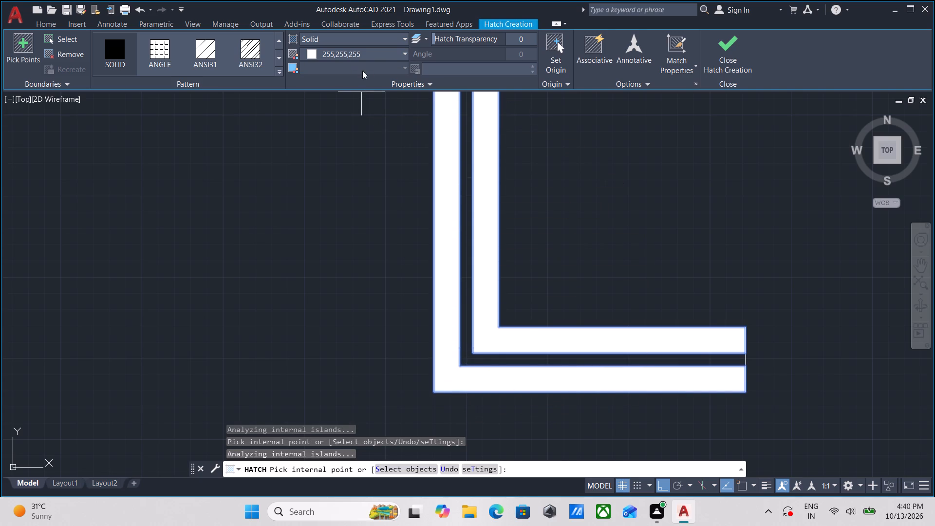
pyautogui.click(727, 41)
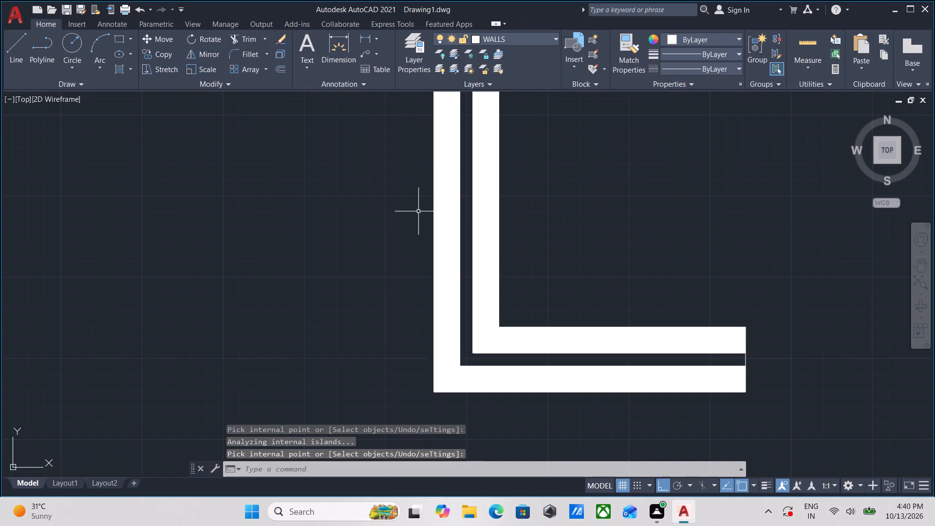
# Hatch the narrow middle band of the L-shaped corner window with a solid fill in colour 74,74,74.
pyautogui.press('h')
pyautogui.press('Return')
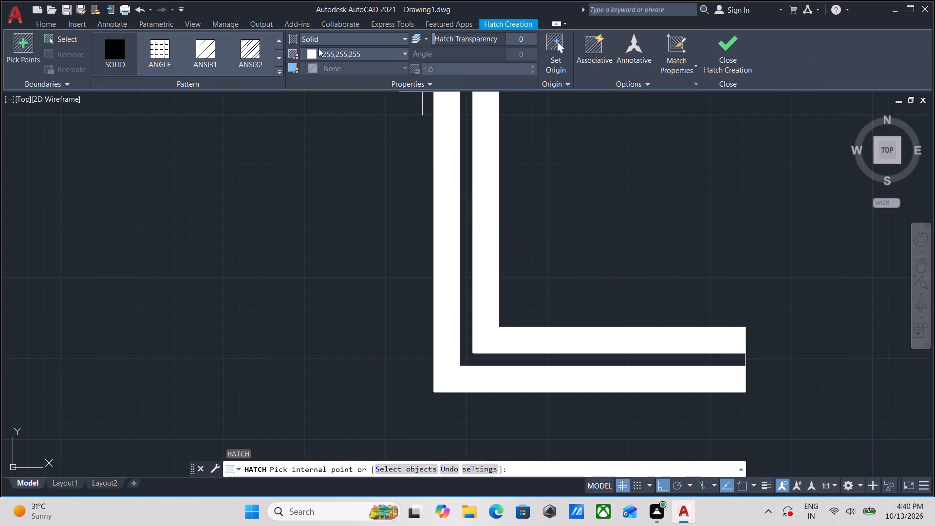
pyautogui.click(356, 55)
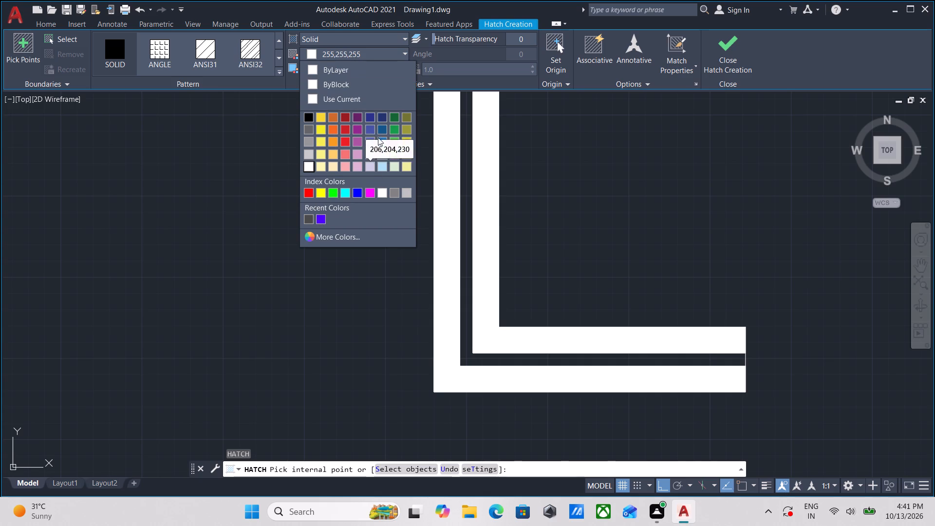
pyautogui.click(318, 219)
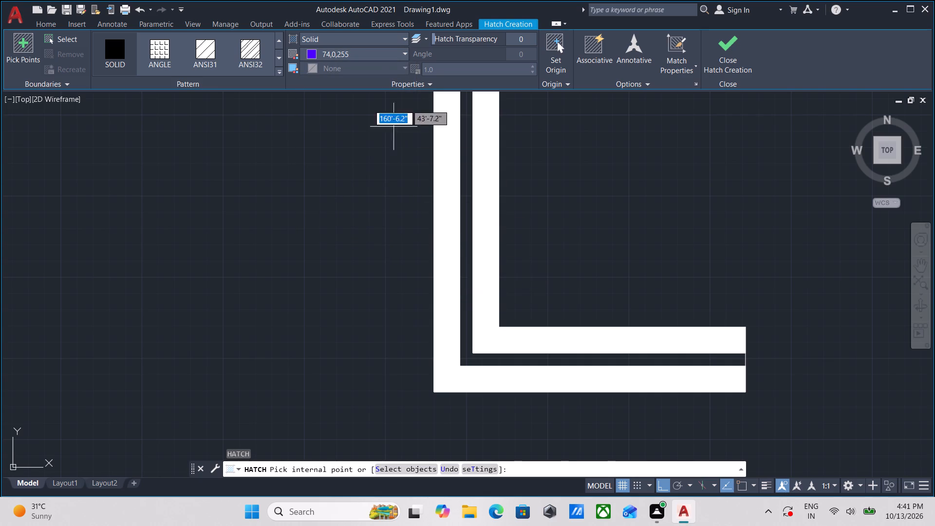
pyautogui.click(340, 56)
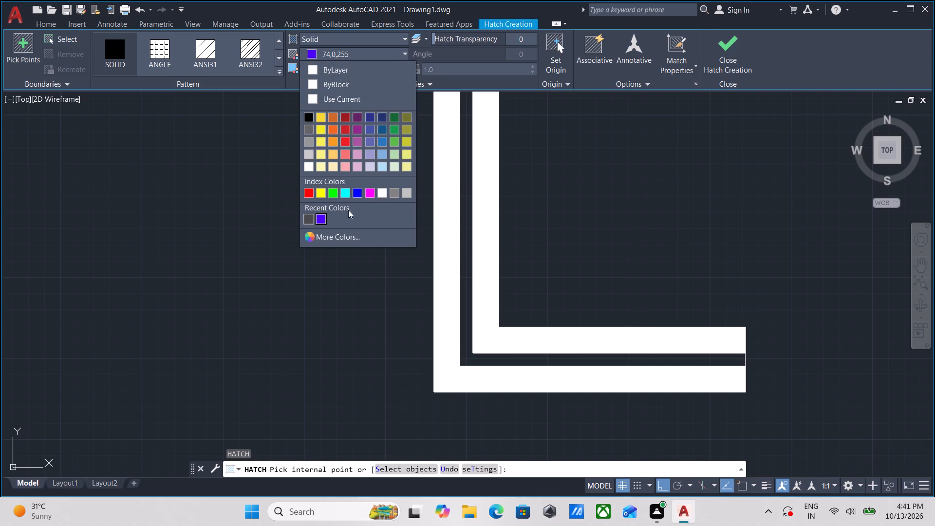
pyautogui.click(308, 219)
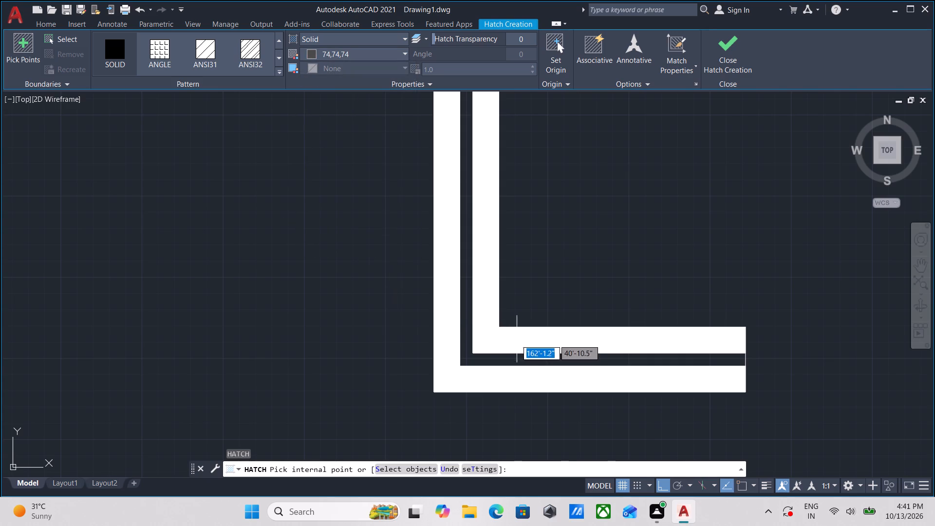
pyautogui.click(474, 358)
pyautogui.moveTo(554, 194); pyautogui.dragTo(543, 214, button='middle')
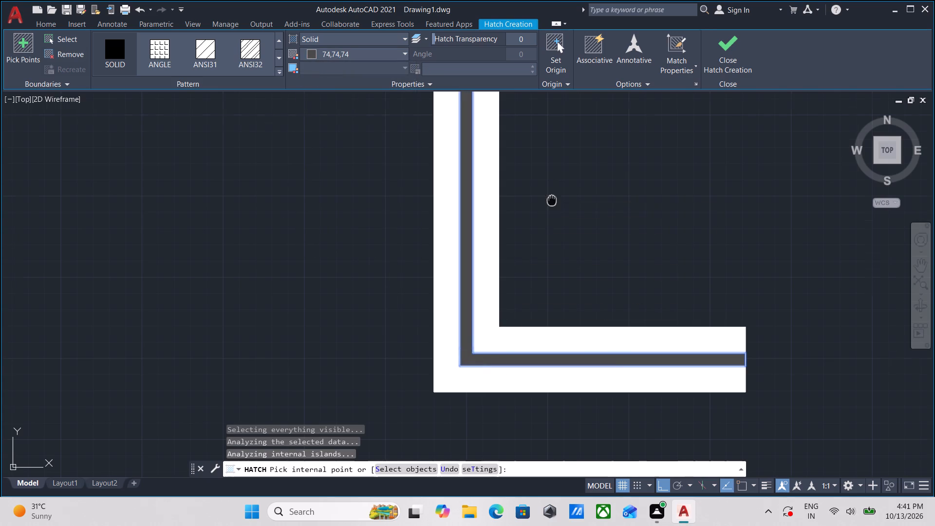
pyautogui.moveTo(543, 214); pyautogui.dragTo(513, 254, button='middle')
pyautogui.click(720, 42)
# Group all the outlines and hatches of the L-shaped corner window.
pyautogui.scroll(-4, 499, 217)
pyautogui.scroll(1, 517, 223)
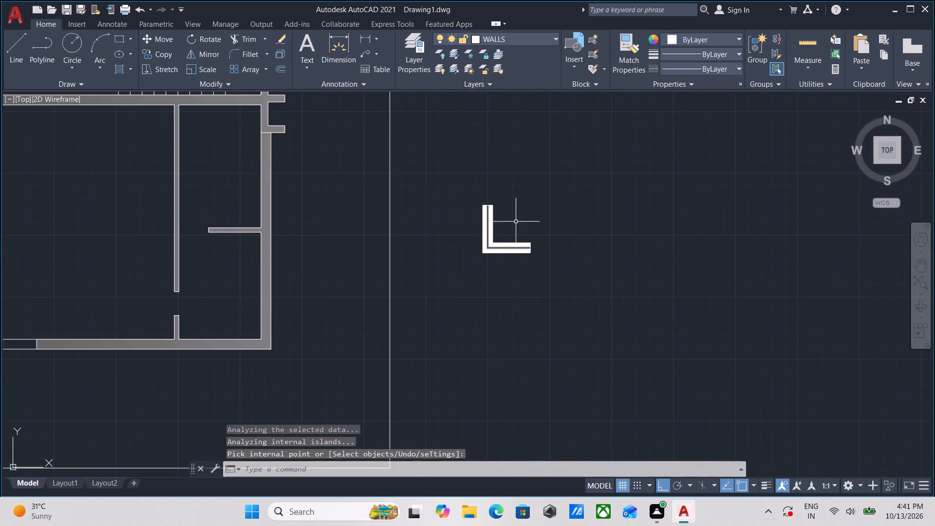
pyautogui.scroll(2, 517, 223)
pyautogui.scroll(3, 517, 304)
pyautogui.scroll(-3, 518, 305)
pyautogui.press('Escape')
pyautogui.click(598, 386)
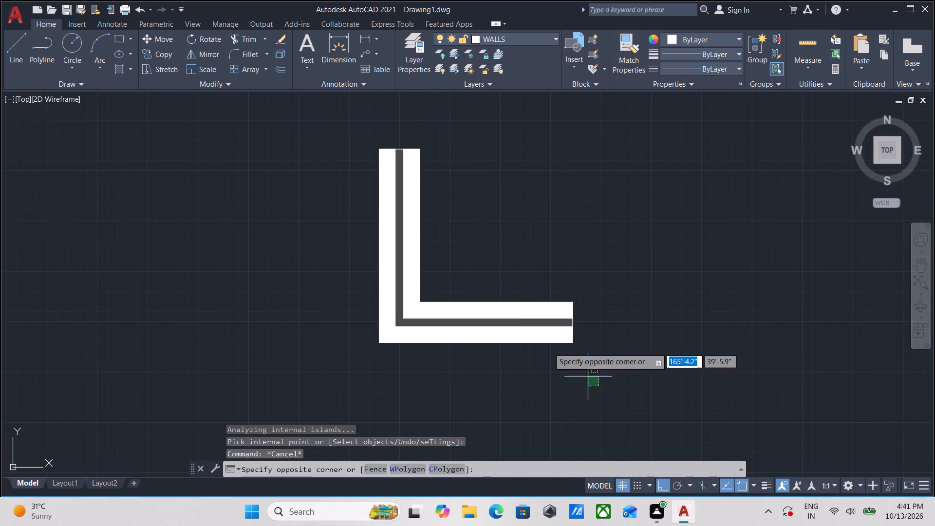
pyautogui.click(325, 119)
pyautogui.press('g')
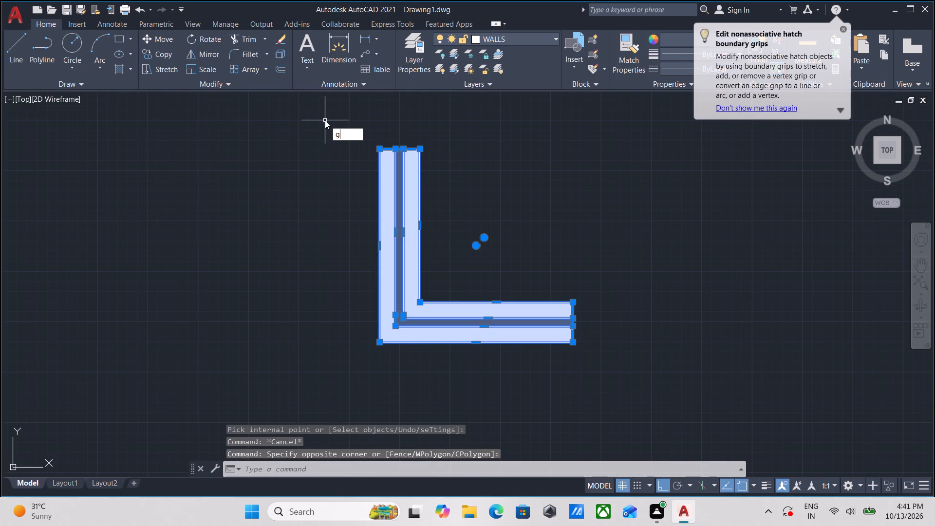
pyautogui.press('Return')
# Copy the grouped corner window by its outer end corner into the open south-west wall corner of the floor plan, with Ortho off.
pyautogui.moveTo(476, 373); pyautogui.dragTo(468, 353)
pyautogui.click(432, 215)
pyautogui.moveTo(434, 258); pyautogui.dragTo(450, 278, button='middle')
pyautogui.write('co')
pyautogui.press('Return')
pyautogui.click(590, 362)
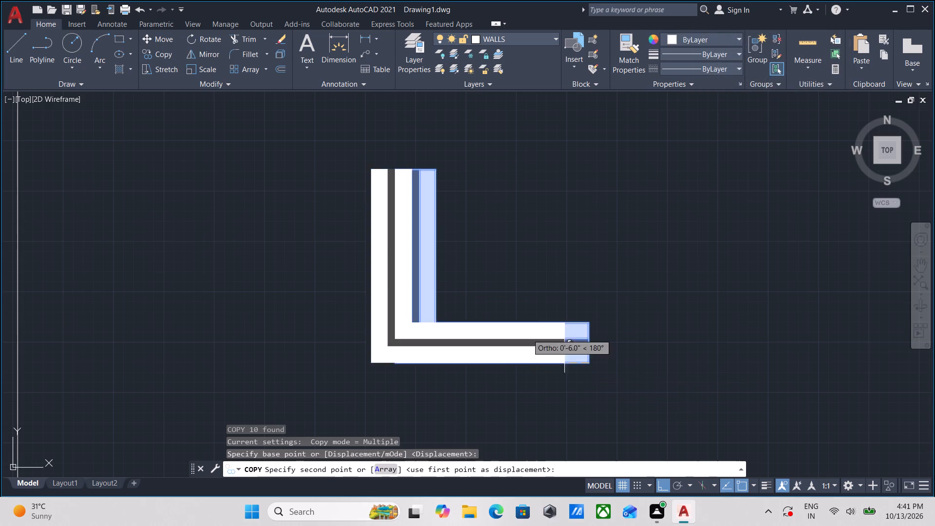
pyautogui.press('F8')
pyautogui.scroll(-1, 199, 325)
pyautogui.moveTo(203, 320); pyautogui.dragTo(411, 248, button='middle')
pyautogui.scroll(-1, 203, 320)
pyautogui.scroll(-2, 370, 263)
pyautogui.moveTo(334, 270); pyautogui.dragTo(528, 222, button='middle')
pyautogui.scroll(3, 296, 280)
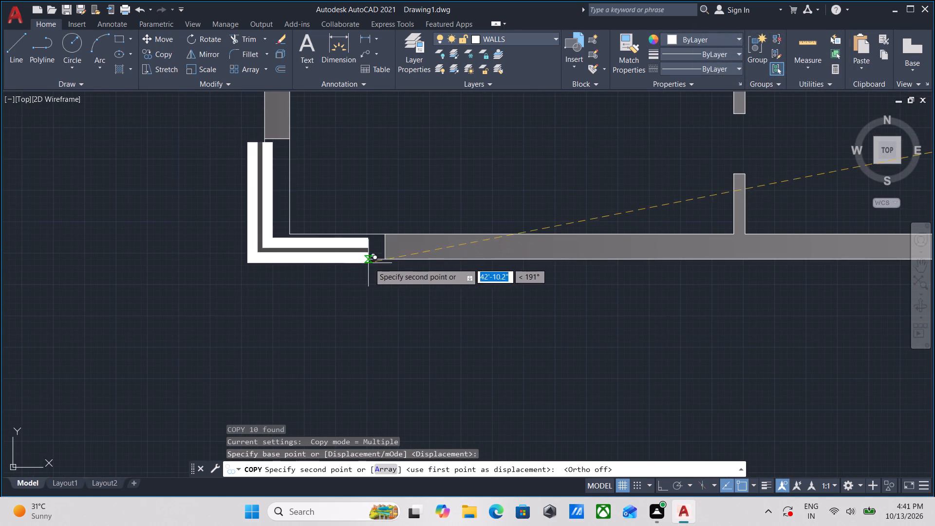
pyautogui.click(384, 258)
pyautogui.scroll(-1, 425, 179)
pyautogui.moveTo(427, 183); pyautogui.dragTo(432, 260, button='middle')
pyautogui.scroll(2, 398, 258)
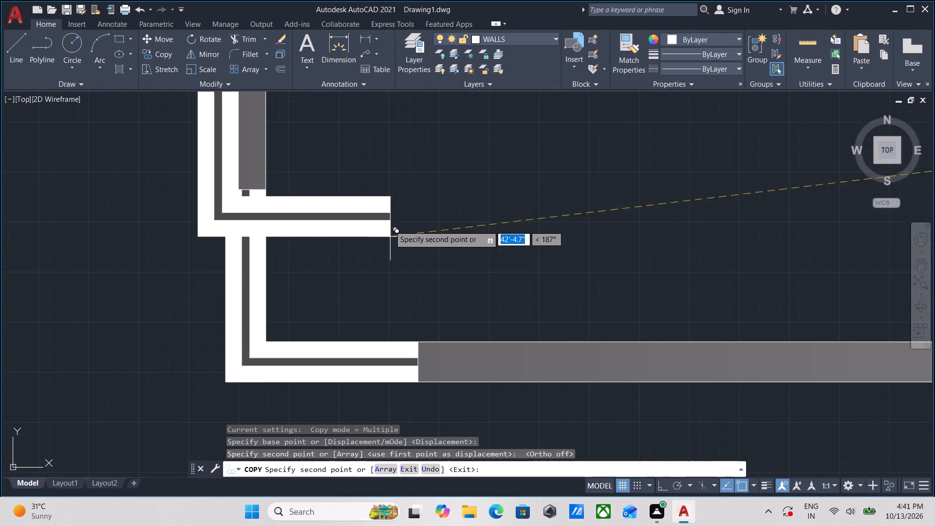
pyautogui.press('Escape')
# Erase the gradient hatch that fills the floor plan's walls.
pyautogui.scroll(-3, 443, 176)
pyautogui.moveTo(443, 176); pyautogui.dragTo(426, 250, button='middle')
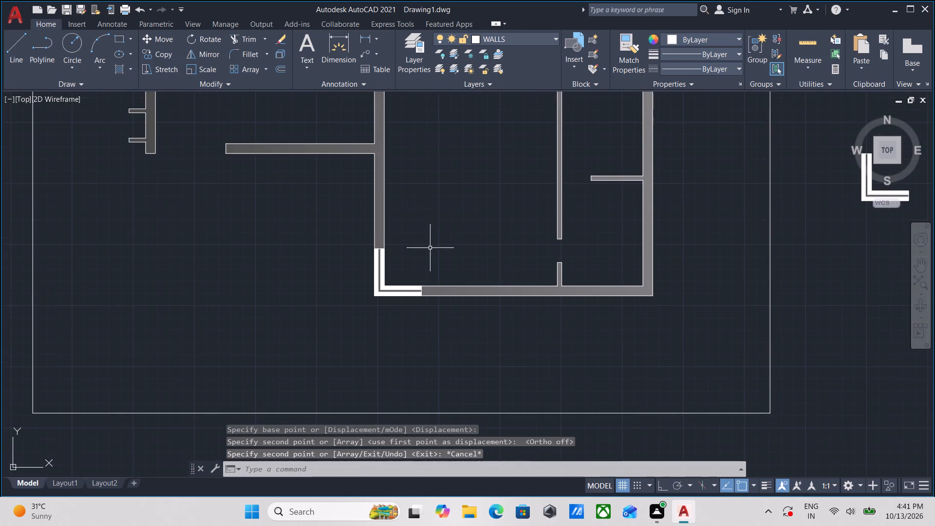
pyautogui.moveTo(430, 248); pyautogui.dragTo(392, 277, button='middle')
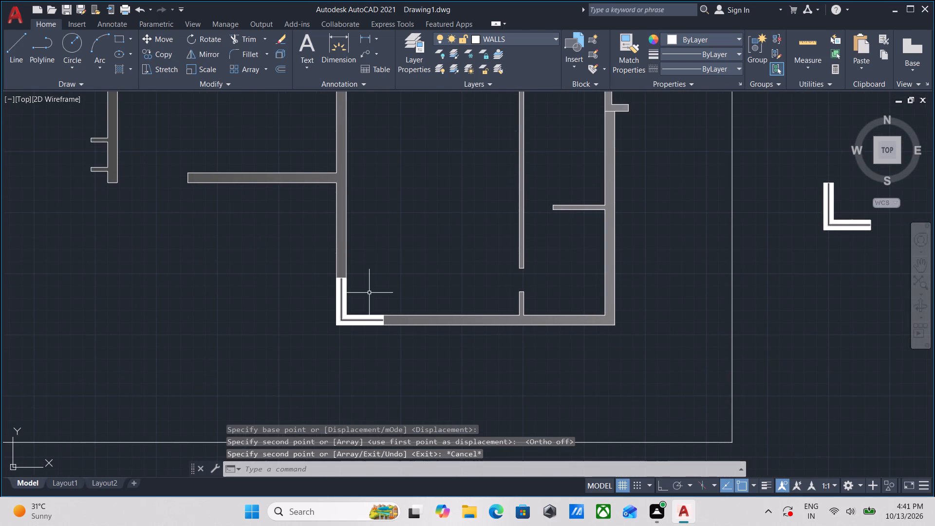
pyautogui.scroll(-1, 390, 288)
pyautogui.moveTo(383, 309); pyautogui.dragTo(375, 329, button='middle')
pyautogui.moveTo(424, 293); pyautogui.dragTo(402, 313, button='middle')
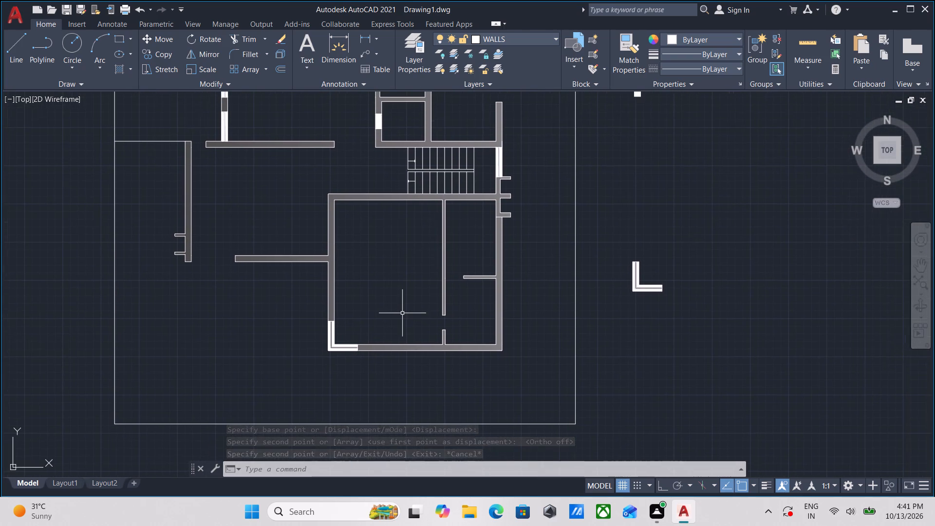
pyautogui.scroll(1, 369, 259)
pyautogui.scroll(-1, 365, 250)
pyautogui.moveTo(365, 250); pyautogui.dragTo(385, 321, button='middle')
pyautogui.moveTo(395, 336); pyautogui.dragTo(399, 355, button='middle')
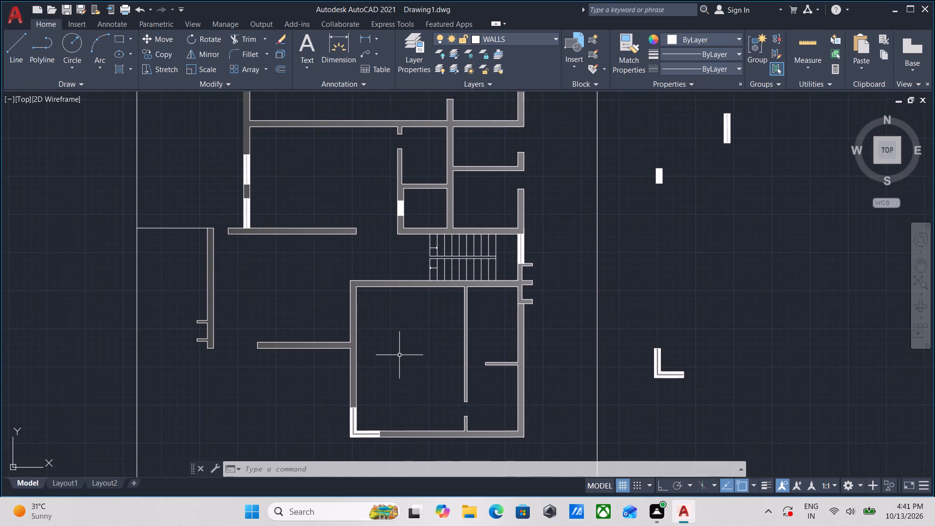
pyautogui.click(390, 284)
pyautogui.scroll(3, 383, 284)
pyautogui.scroll(-1, 383, 284)
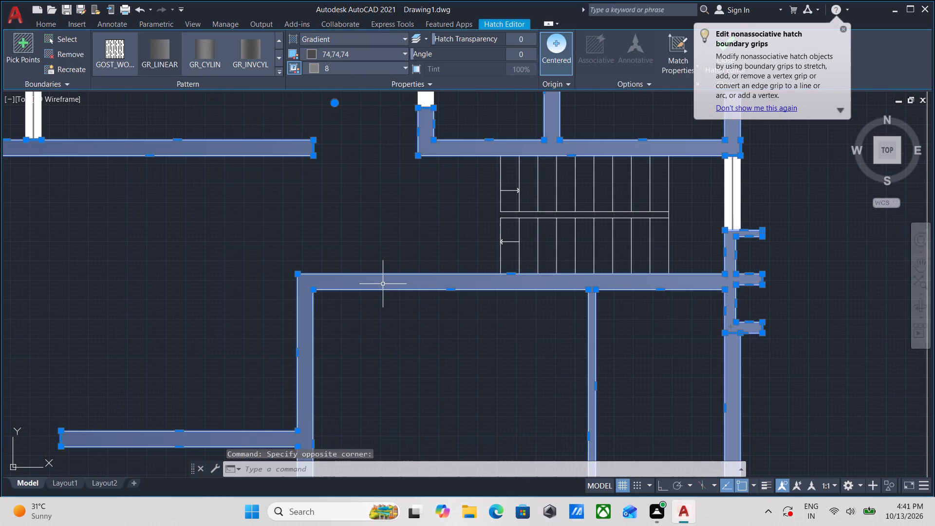
pyautogui.scroll(1, 383, 284)
pyautogui.scroll(-1, 383, 284)
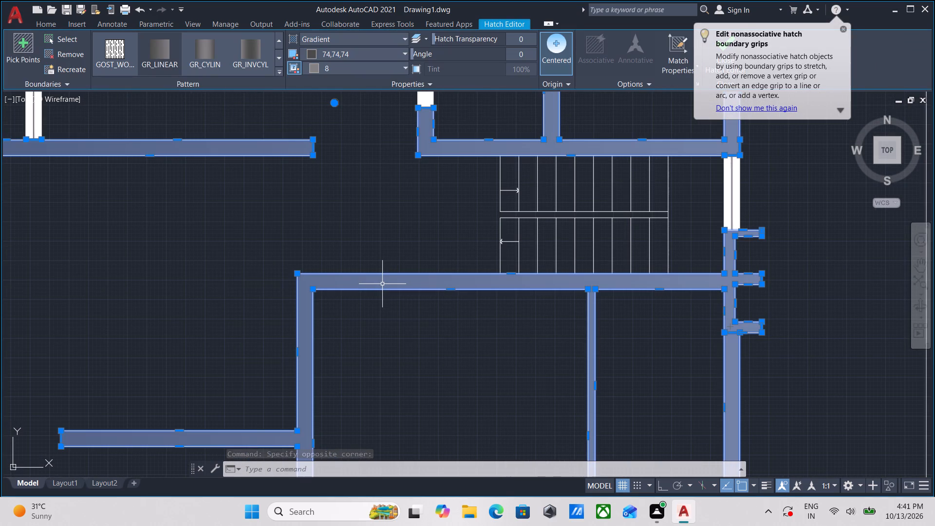
pyautogui.rightClick(379, 187)
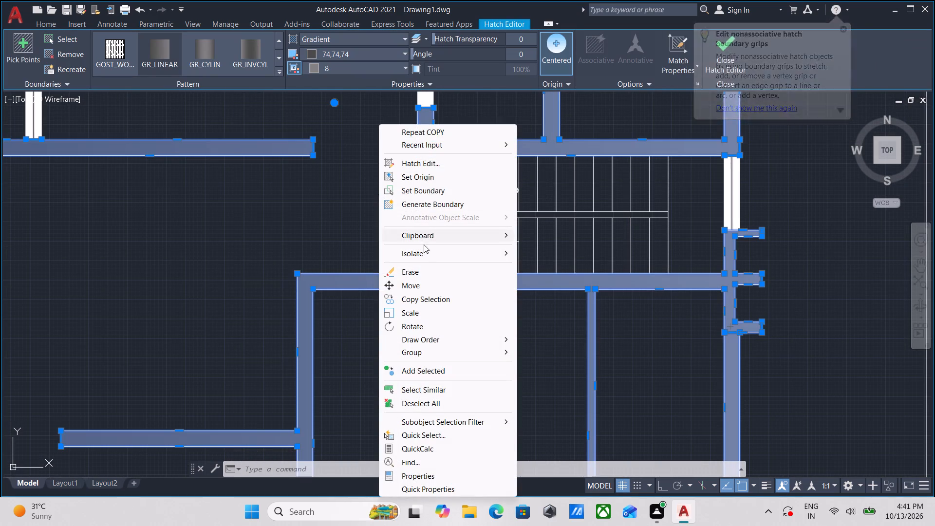
pyautogui.click(416, 272)
# Draw a short line across the wall south of the staircase, from the room's inner north-west corner up to the outer wall line.
pyautogui.scroll(-2, 416, 272)
pyautogui.scroll(2, 360, 274)
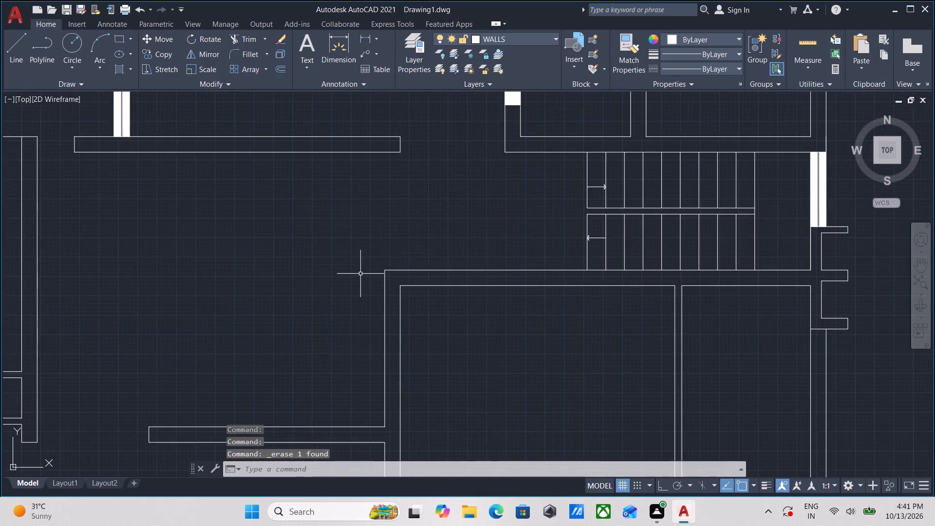
pyautogui.scroll(-1, 359, 270)
pyautogui.moveTo(359, 270); pyautogui.dragTo(384, 316, button='middle')
pyautogui.scroll(-1, 377, 301)
pyautogui.moveTo(306, 207); pyautogui.dragTo(325, 278, button='middle')
pyautogui.moveTo(357, 280); pyautogui.dragTo(393, 278, button='middle')
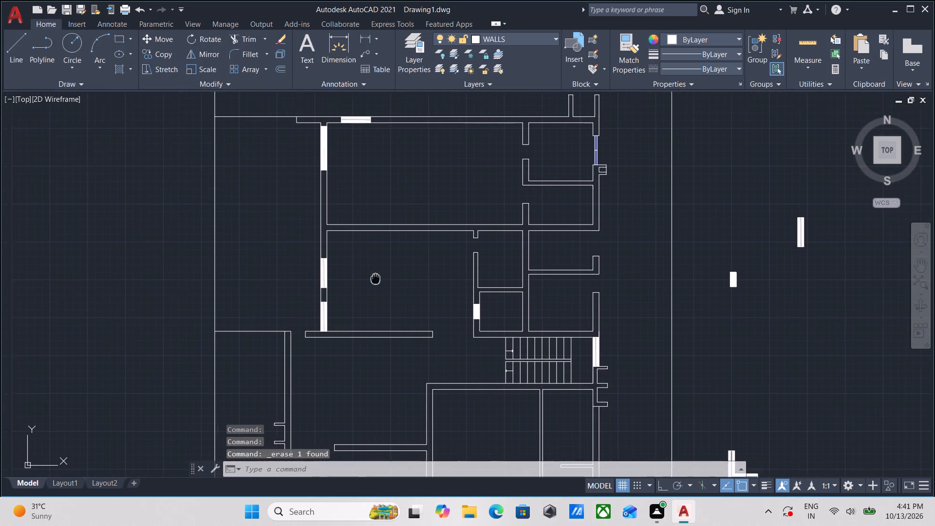
pyautogui.moveTo(393, 278); pyautogui.dragTo(403, 280, button='middle')
pyautogui.moveTo(417, 273); pyautogui.dragTo(419, 203, button='middle')
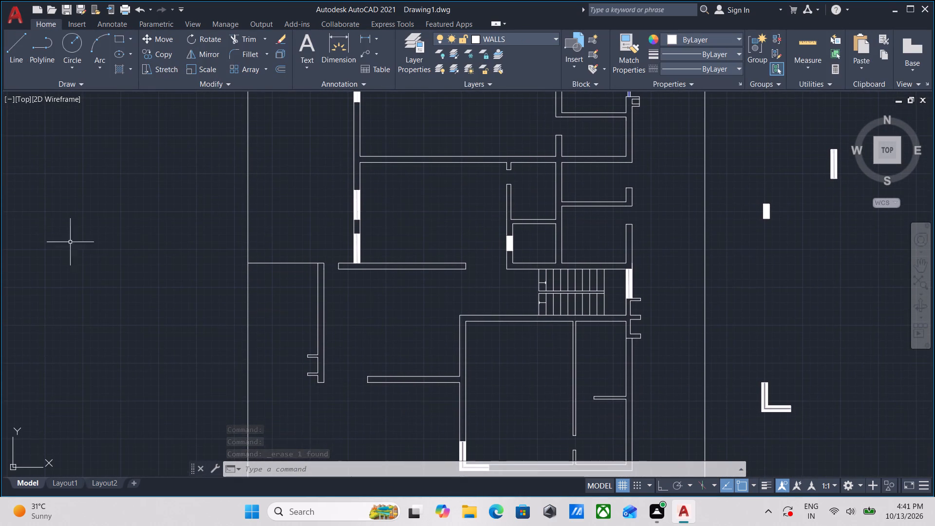
pyautogui.scroll(1, 331, 371)
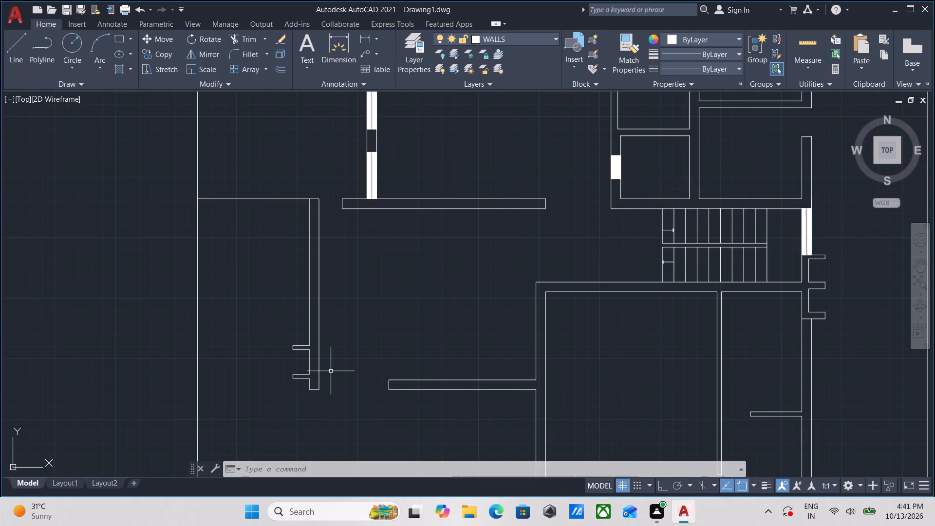
pyautogui.scroll(2, 457, 391)
pyautogui.moveTo(539, 352); pyautogui.dragTo(479, 390, button='middle')
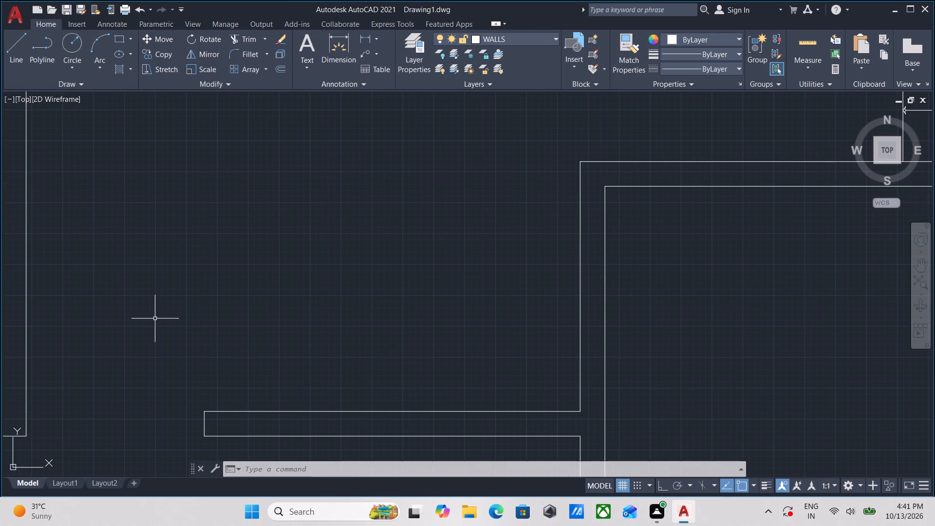
pyautogui.press('l')
pyautogui.press('Return')
pyautogui.moveTo(484, 293); pyautogui.dragTo(359, 352, button='middle')
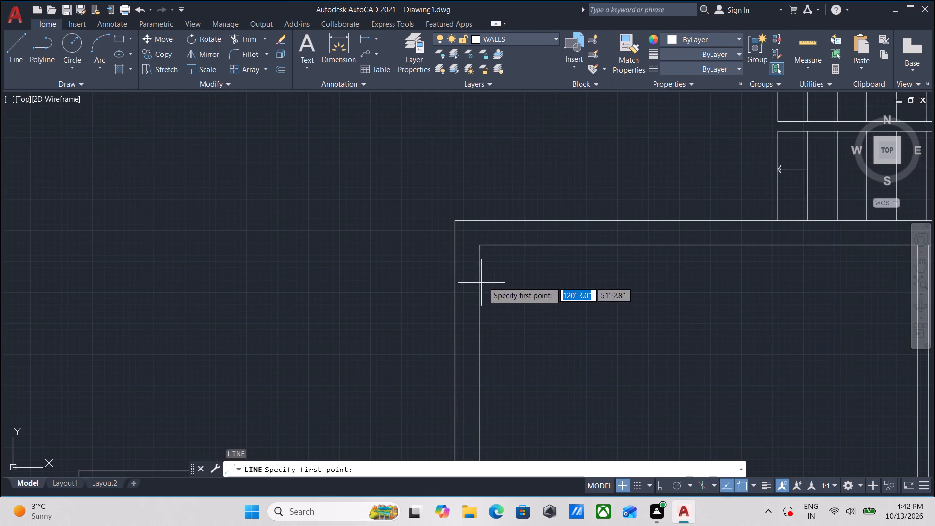
pyautogui.click(482, 246)
pyautogui.moveTo(484, 230); pyautogui.dragTo(473, 278, button='middle')
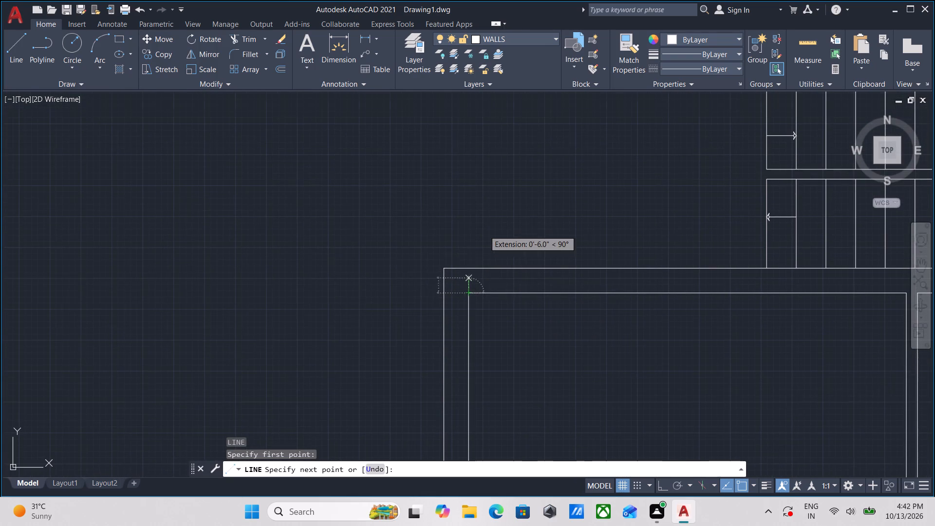
pyautogui.scroll(2, 470, 263)
pyautogui.click(469, 273)
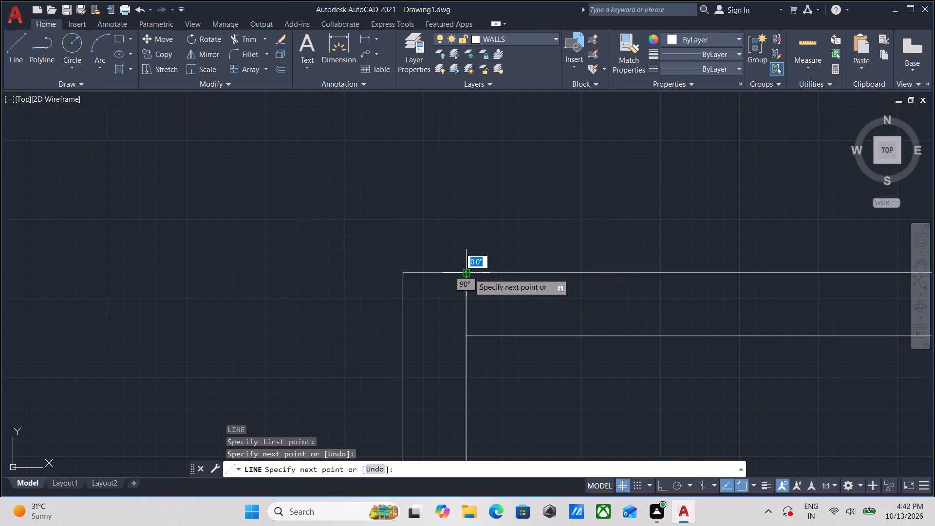
pyautogui.press('Escape')
# Offset the short line across the wall 6" to the east.
pyautogui.click(488, 319)
pyautogui.click(428, 305)
pyautogui.press('o')
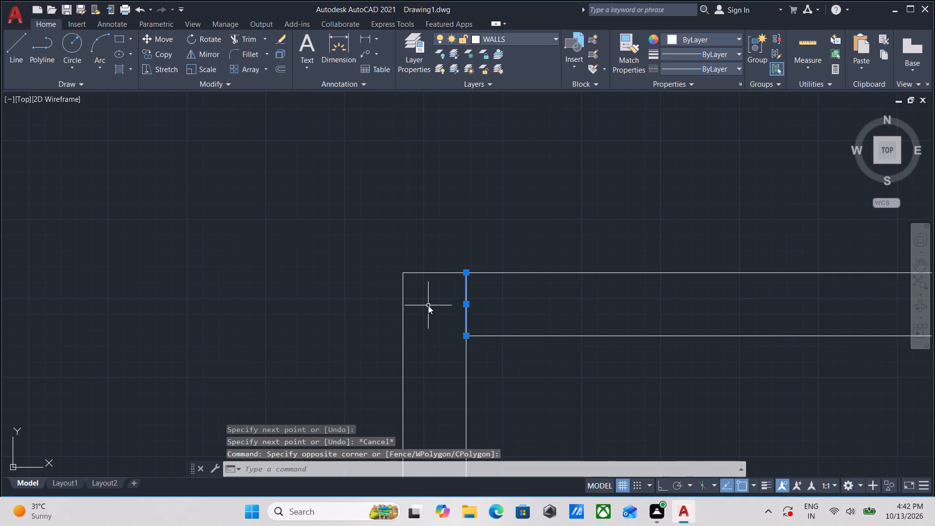
pyautogui.press('Return')
pyautogui.click(465, 305)
pyautogui.click(519, 303)
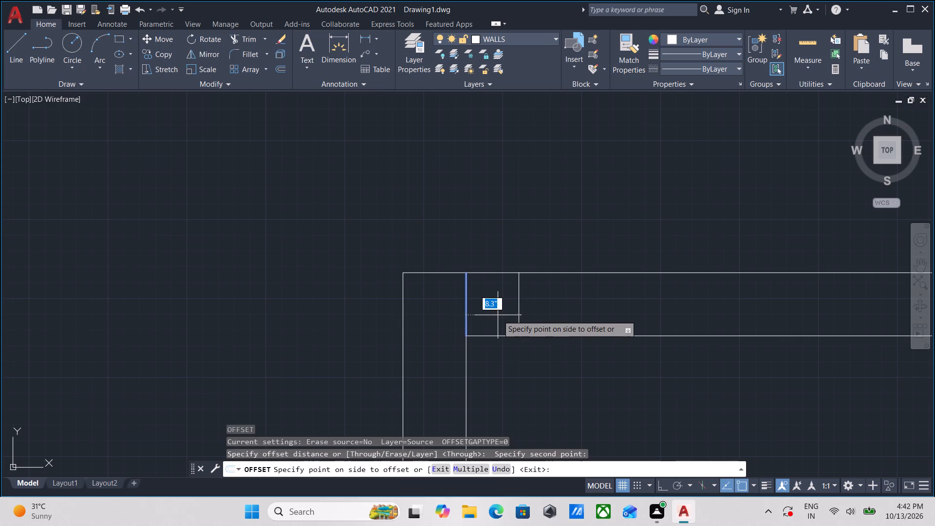
pyautogui.press('6')
pyautogui.hotkey('shift', '"')
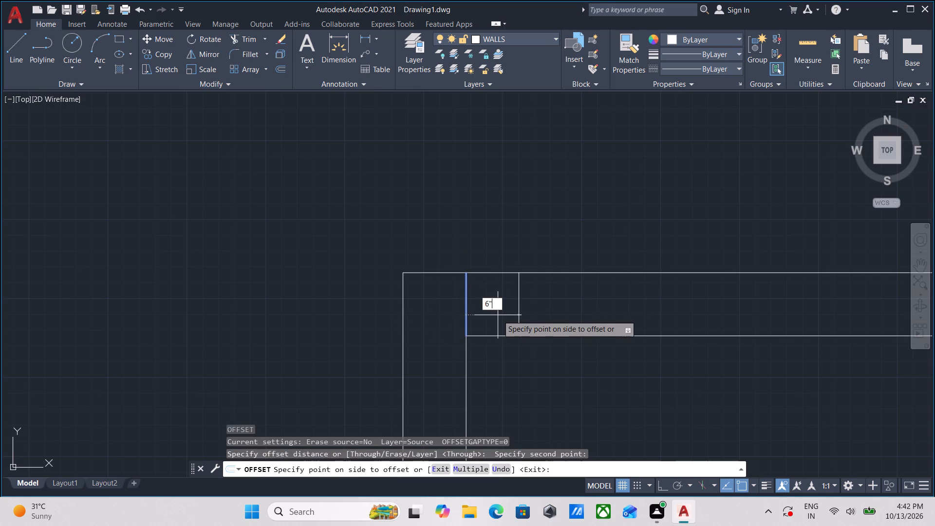
pyautogui.press('Return')
# Offset the new line a further 3'6" east to mark the other side of the opening.
pyautogui.click(504, 308)
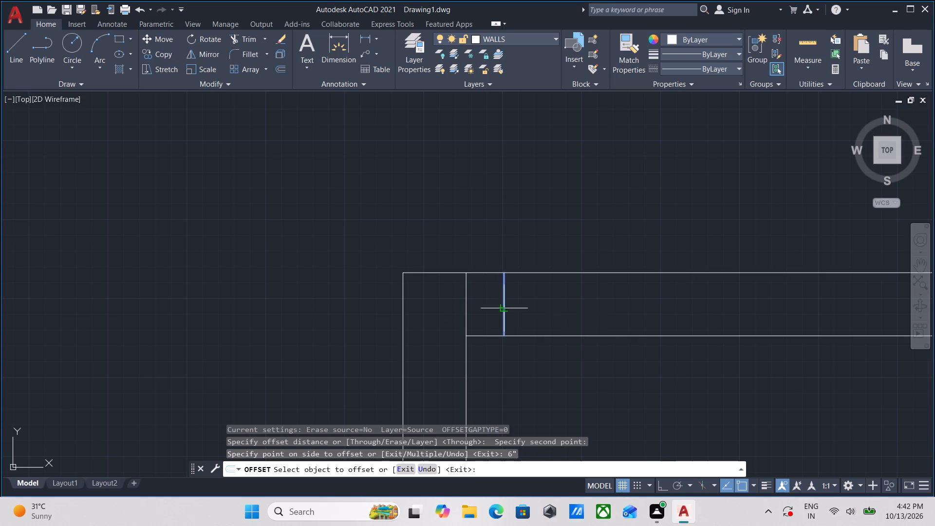
pyautogui.moveTo(590, 315); pyautogui.dragTo(324, 377, button='middle')
pyautogui.write("3'6")
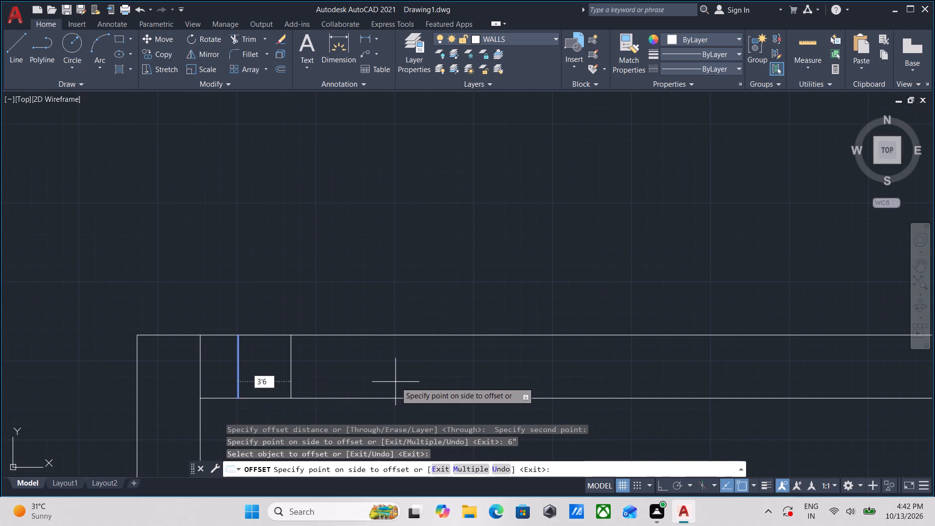
pyautogui.hotkey('shift', '"')
pyautogui.press('Return')
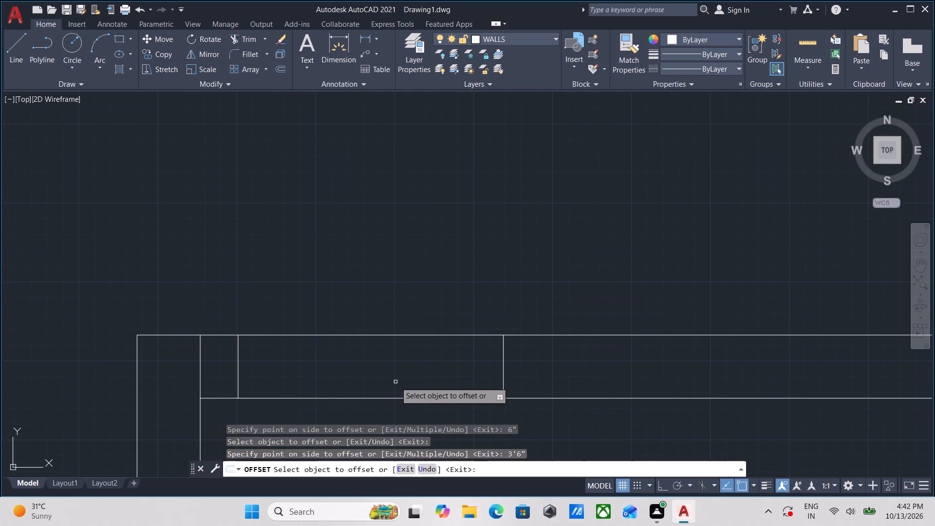
pyautogui.press('Escape')
# Trim both wall lines between the two offset lines to open a doorway, and remove the starting line at the wall corner.
pyautogui.moveTo(395, 382); pyautogui.dragTo(399, 374, button='middle')
pyautogui.write('tr')
pyautogui.press('Return')
pyautogui.click(385, 407)
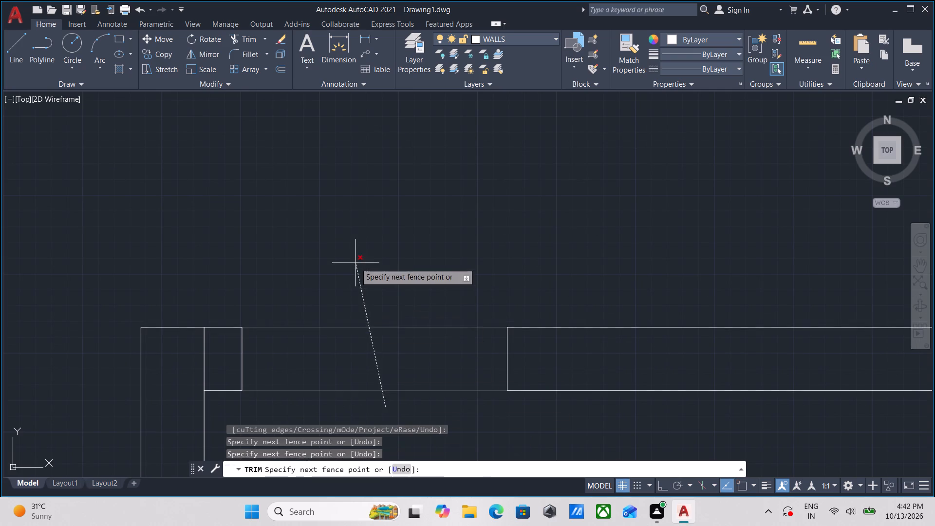
pyautogui.click(355, 263)
pyautogui.click(208, 362)
pyautogui.click(186, 357)
pyautogui.press('Escape')
# Look over the floor plan's walls, openings and windows from the new doorway up to the northern rooms.
pyautogui.scroll(-2, 184, 357)
pyautogui.scroll(-1, 236, 313)
pyautogui.moveTo(237, 313); pyautogui.dragTo(377, 278, button='middle')
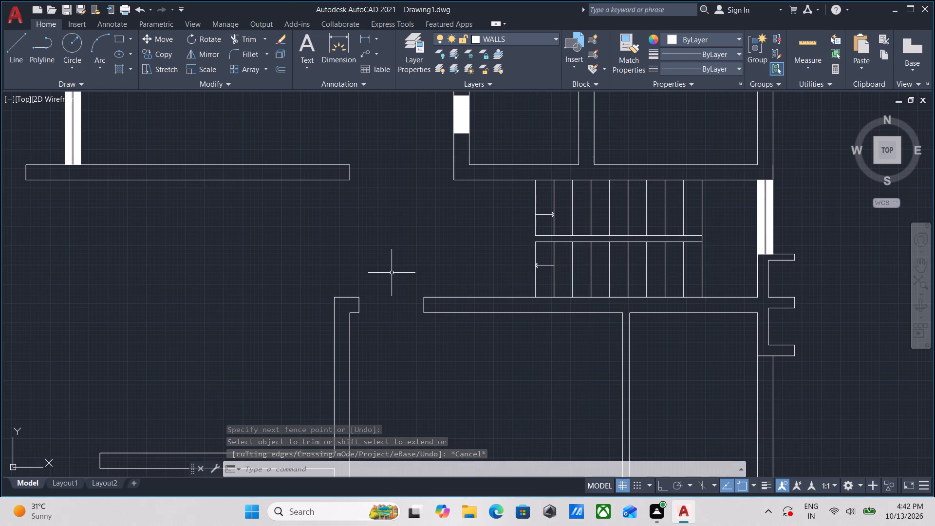
pyautogui.moveTo(398, 282); pyautogui.dragTo(429, 347, button='middle')
pyautogui.scroll(-1, 422, 330)
pyautogui.moveTo(422, 330); pyautogui.dragTo(447, 403, button='middle')
pyautogui.moveTo(453, 351); pyautogui.dragTo(461, 374, button='middle')
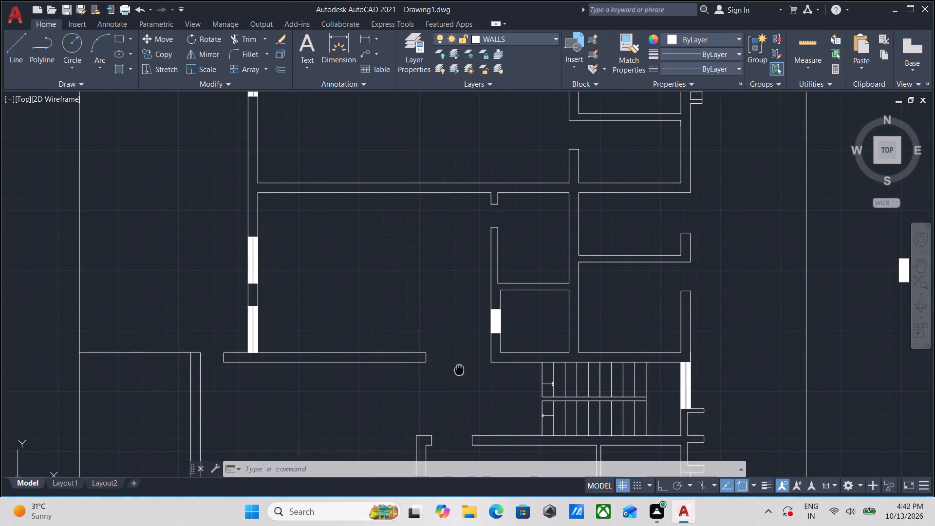
pyautogui.moveTo(461, 374); pyautogui.dragTo(462, 377, button='middle')
pyautogui.scroll(-1, 468, 313)
pyautogui.moveTo(427, 316); pyautogui.dragTo(427, 304, button='middle')
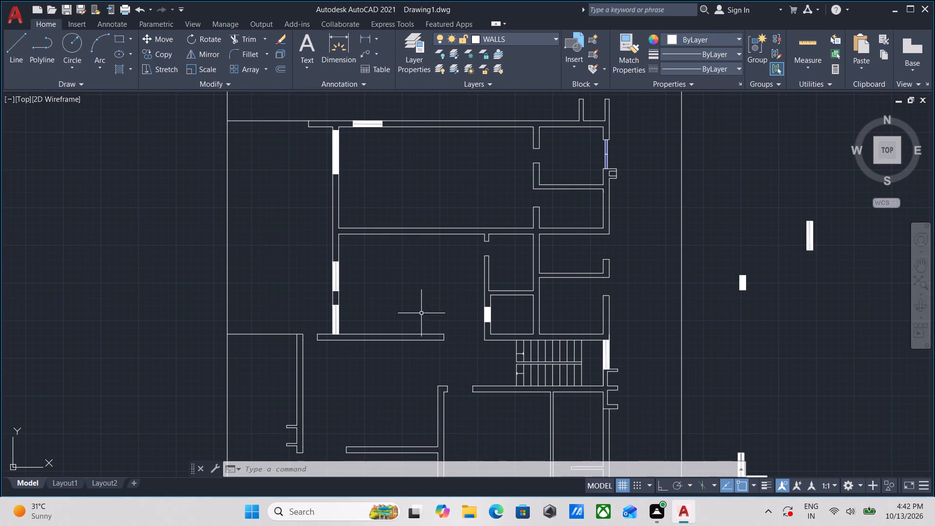
pyautogui.scroll(2, 442, 350)
pyautogui.scroll(-1, 336, 315)
pyautogui.moveTo(306, 267); pyautogui.dragTo(334, 456, button='middle')
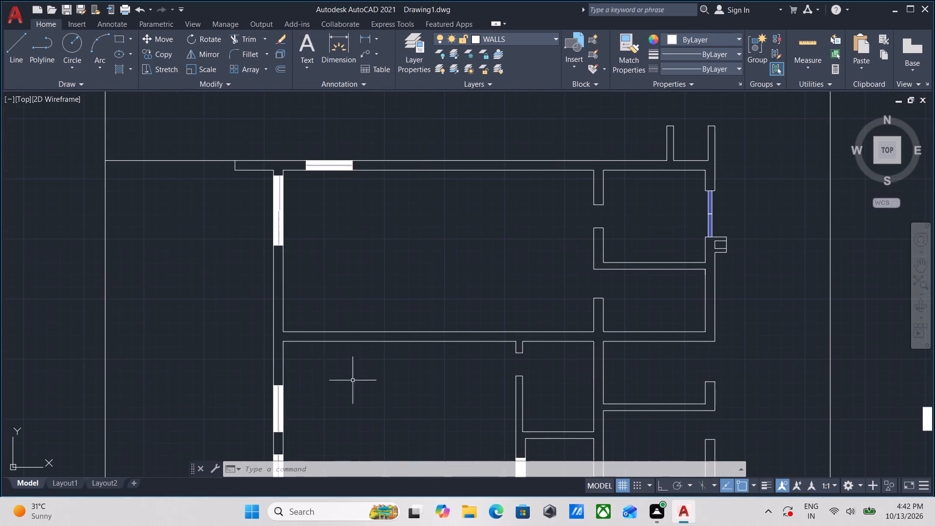
pyautogui.scroll(2, 273, 241)
pyautogui.scroll(3, 291, 173)
pyautogui.scroll(-6, 293, 162)
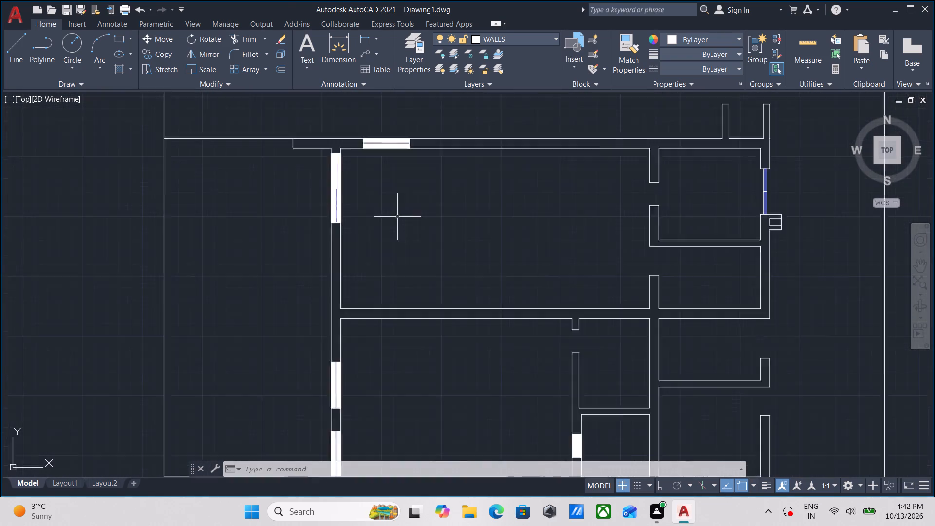
pyautogui.moveTo(398, 217); pyautogui.dragTo(223, 220, button='middle')
pyautogui.scroll(1, 245, 205)
pyautogui.moveTo(331, 266); pyautogui.dragTo(344, 225, button='middle')
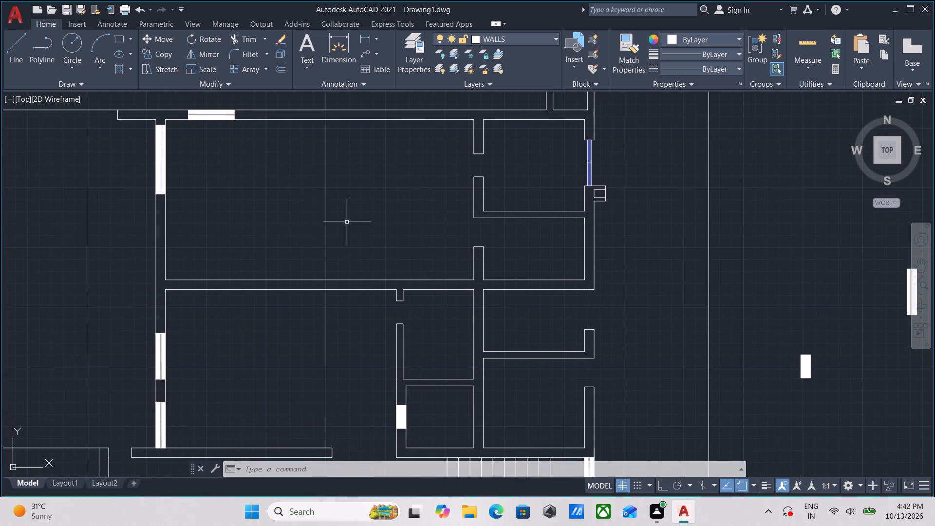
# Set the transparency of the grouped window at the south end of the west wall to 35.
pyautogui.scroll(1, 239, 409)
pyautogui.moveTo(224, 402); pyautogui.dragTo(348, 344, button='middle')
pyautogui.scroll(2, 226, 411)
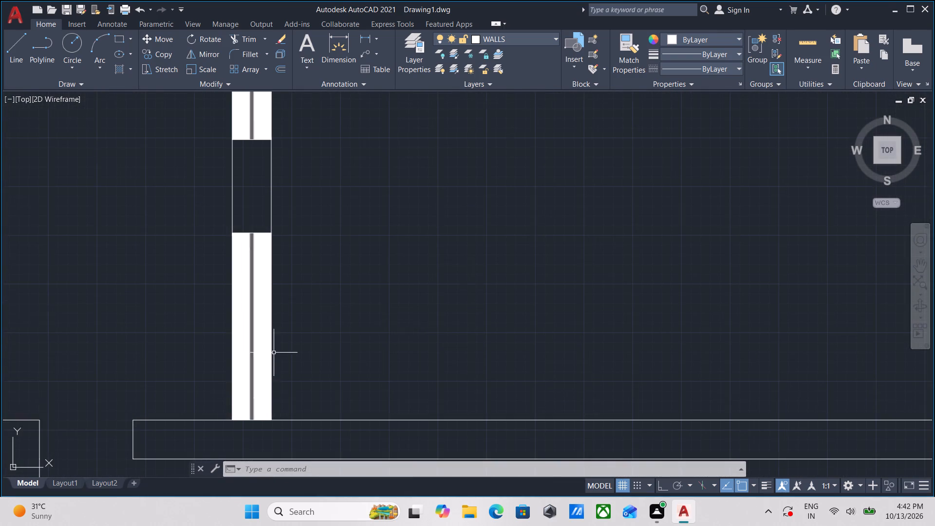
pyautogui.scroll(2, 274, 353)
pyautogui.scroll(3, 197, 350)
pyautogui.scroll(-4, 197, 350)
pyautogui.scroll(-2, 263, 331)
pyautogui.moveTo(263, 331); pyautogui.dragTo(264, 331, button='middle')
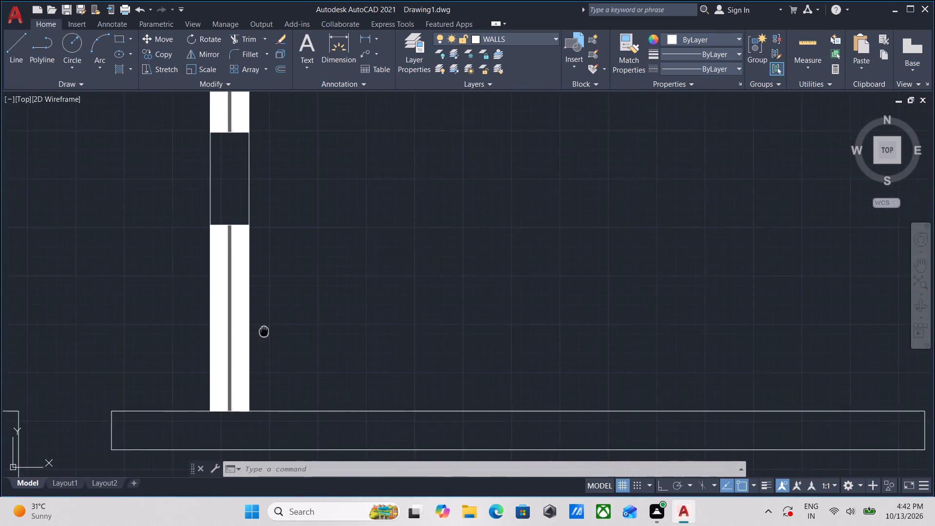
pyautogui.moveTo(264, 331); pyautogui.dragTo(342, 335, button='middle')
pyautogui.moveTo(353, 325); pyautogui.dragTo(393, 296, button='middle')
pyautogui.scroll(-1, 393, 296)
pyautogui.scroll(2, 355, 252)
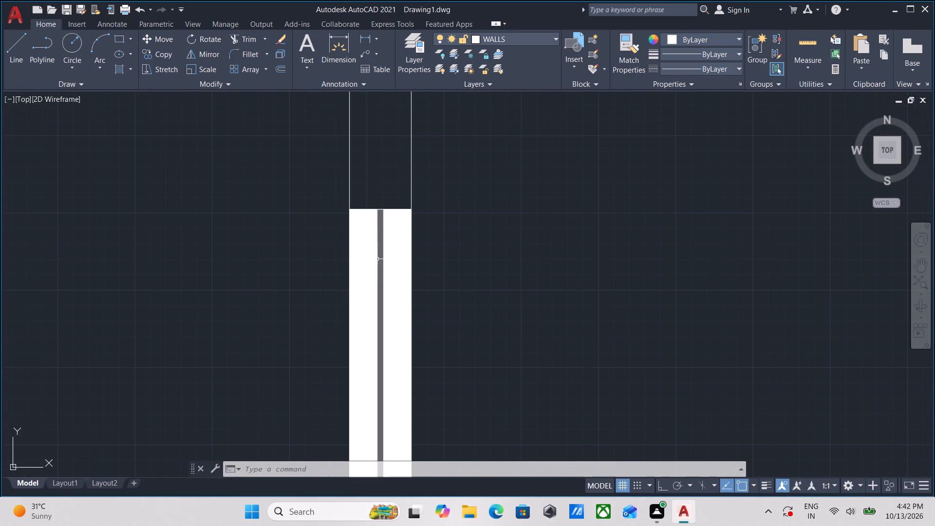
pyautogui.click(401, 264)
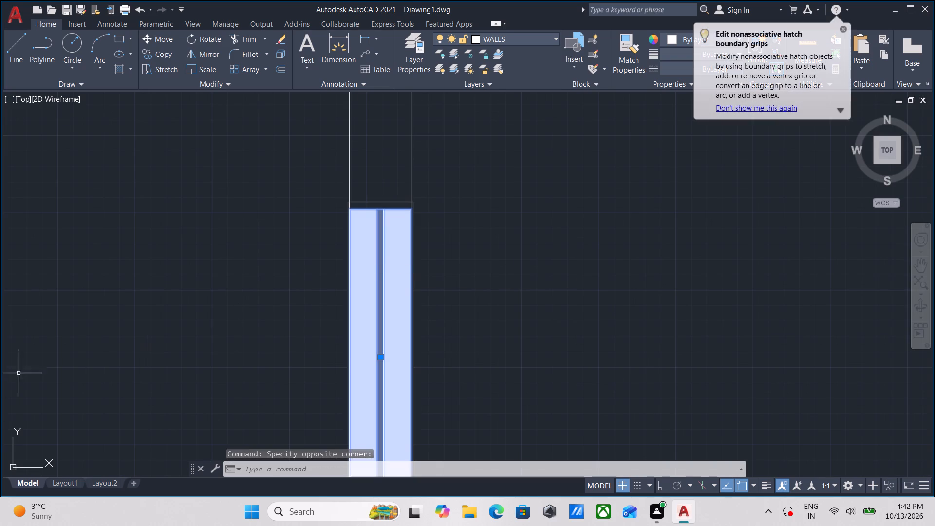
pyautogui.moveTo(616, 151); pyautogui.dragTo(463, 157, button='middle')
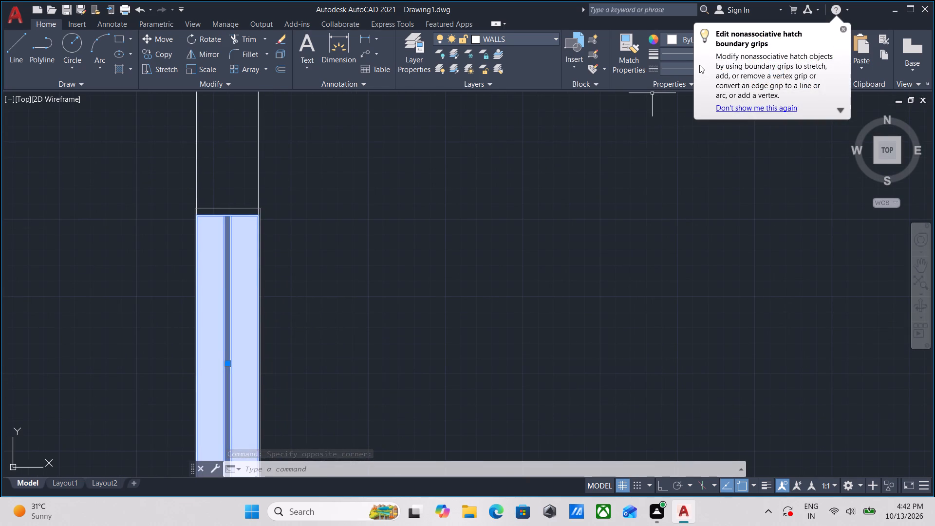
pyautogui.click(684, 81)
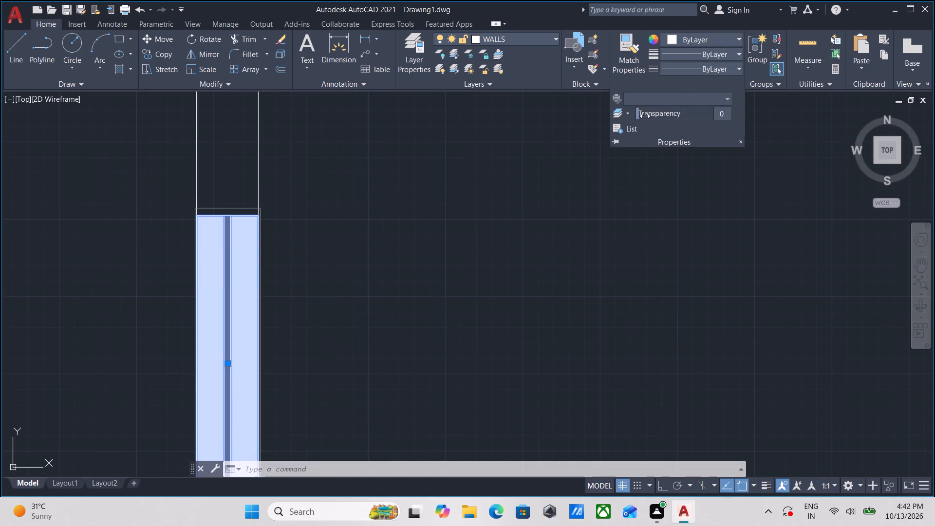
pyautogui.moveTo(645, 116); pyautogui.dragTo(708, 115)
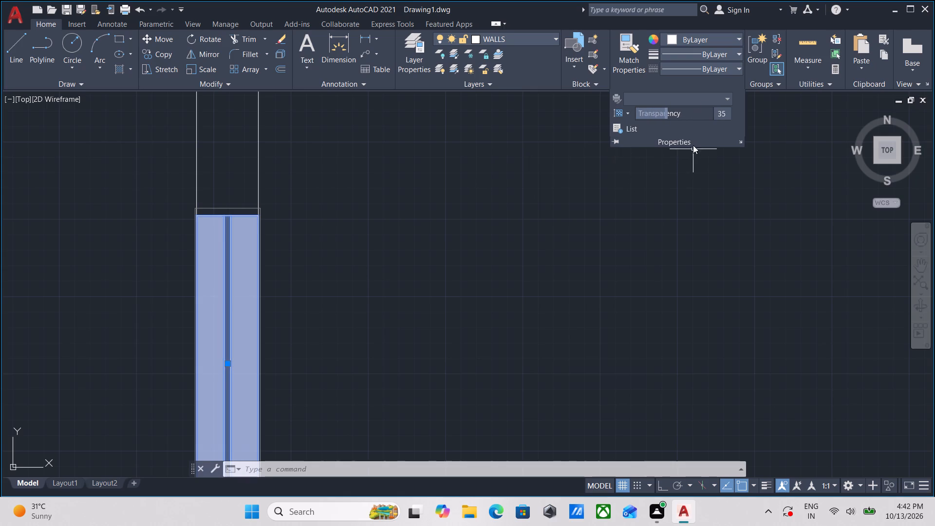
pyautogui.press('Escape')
# Reduce the transparency of the southernmost window in the west wall to 9.
pyautogui.scroll(-2, 482, 260)
pyautogui.moveTo(499, 227); pyautogui.dragTo(538, 167, button='middle')
pyautogui.scroll(3, 423, 218)
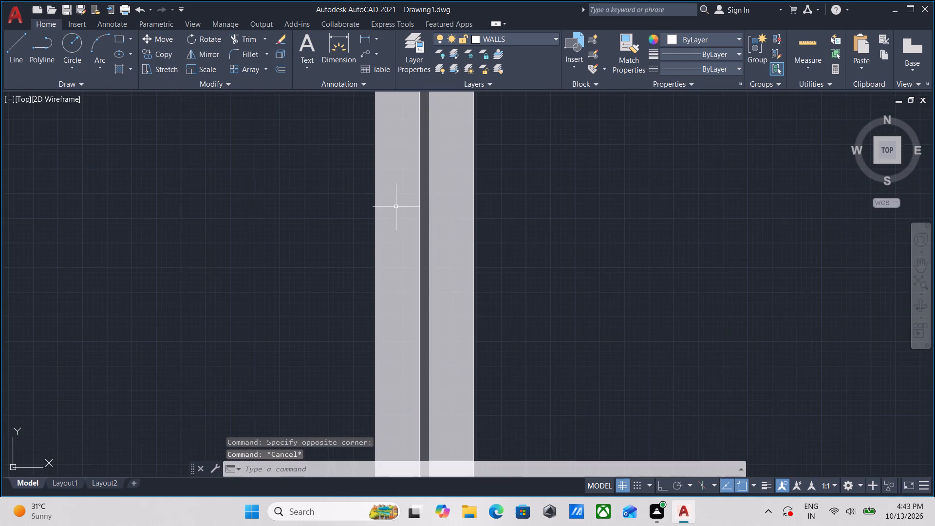
pyautogui.scroll(3, 393, 204)
pyautogui.scroll(-3, 393, 204)
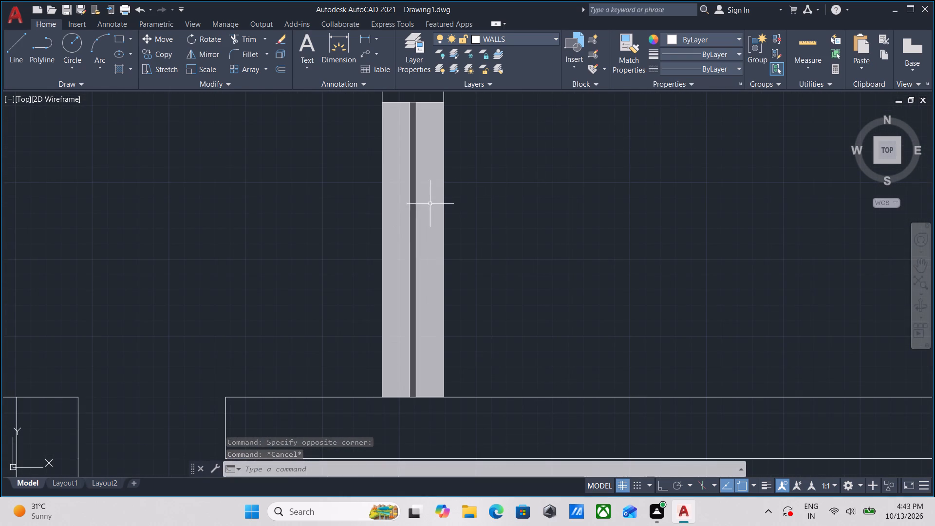
pyautogui.click(431, 203)
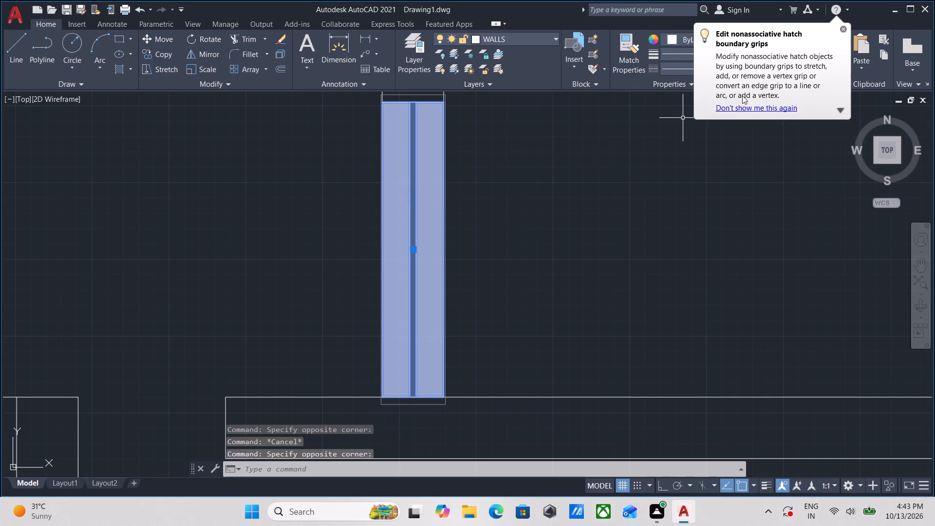
pyautogui.click(689, 85)
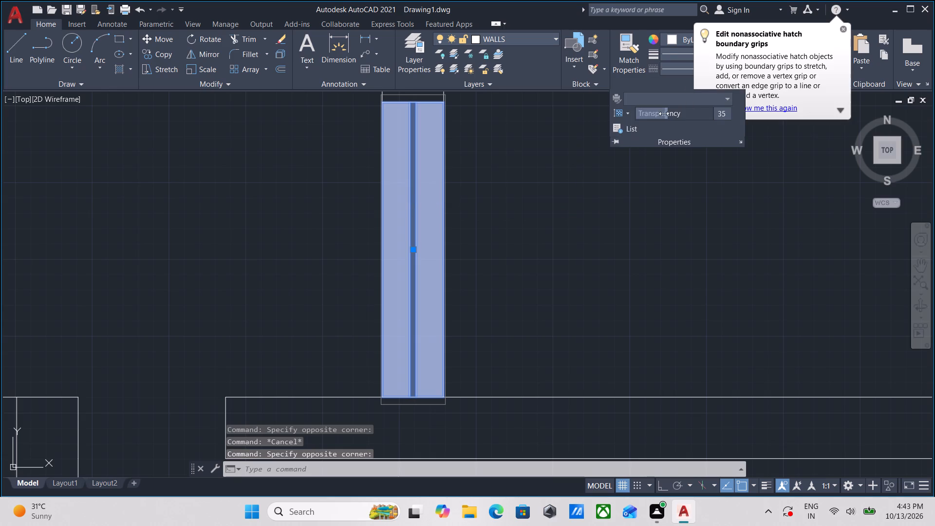
pyautogui.moveTo(666, 110); pyautogui.dragTo(653, 111)
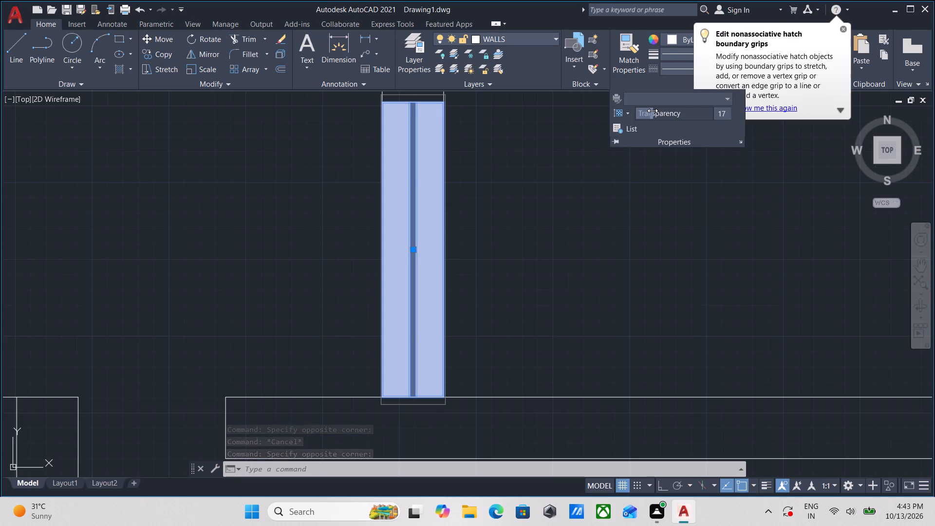
pyautogui.moveTo(653, 111); pyautogui.dragTo(649, 111)
pyautogui.press('Escape')
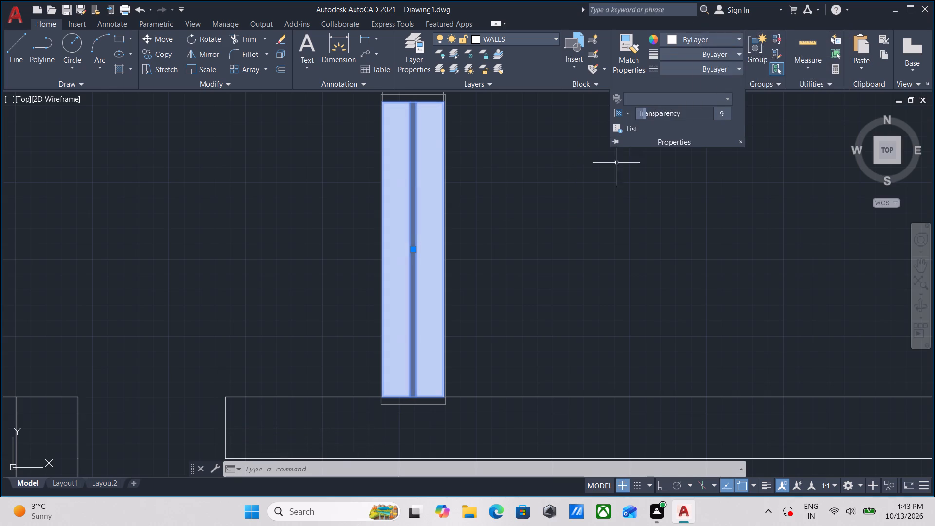
pyautogui.scroll(-2, 539, 211)
pyautogui.moveTo(536, 211); pyautogui.dragTo(527, 225, button='middle')
pyautogui.scroll(2, 486, 157)
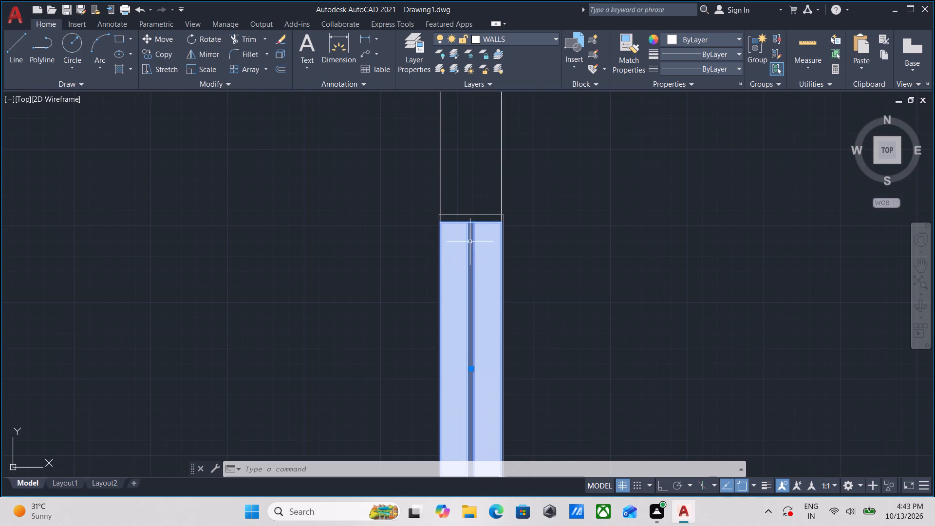
# Set the transparency of the southernmost window in the west wall to 0.
pyautogui.scroll(1, 470, 242)
pyautogui.click(705, 85)
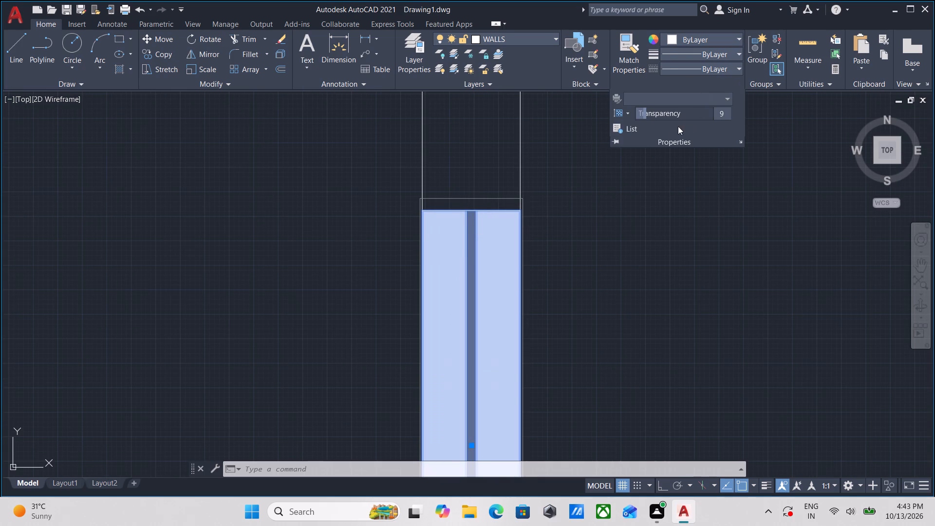
pyautogui.moveTo(648, 114); pyautogui.dragTo(632, 114)
pyautogui.press('Escape')
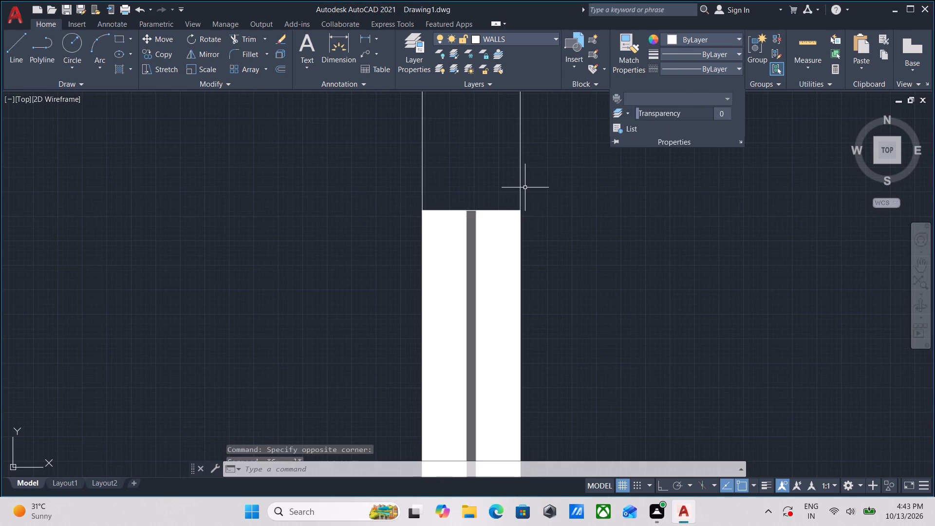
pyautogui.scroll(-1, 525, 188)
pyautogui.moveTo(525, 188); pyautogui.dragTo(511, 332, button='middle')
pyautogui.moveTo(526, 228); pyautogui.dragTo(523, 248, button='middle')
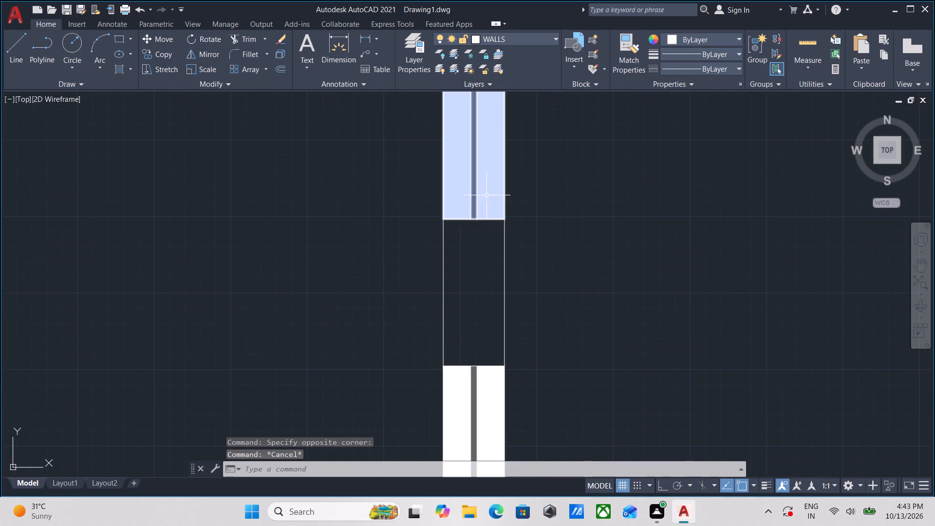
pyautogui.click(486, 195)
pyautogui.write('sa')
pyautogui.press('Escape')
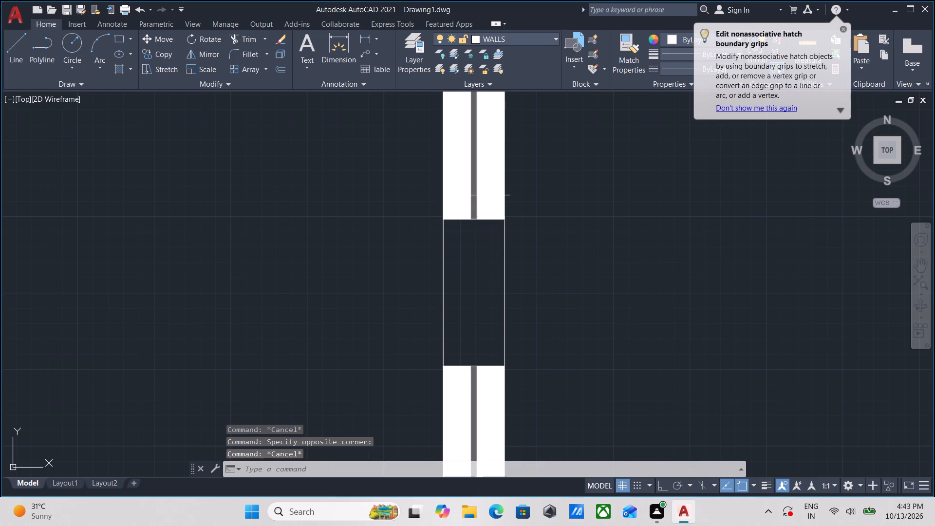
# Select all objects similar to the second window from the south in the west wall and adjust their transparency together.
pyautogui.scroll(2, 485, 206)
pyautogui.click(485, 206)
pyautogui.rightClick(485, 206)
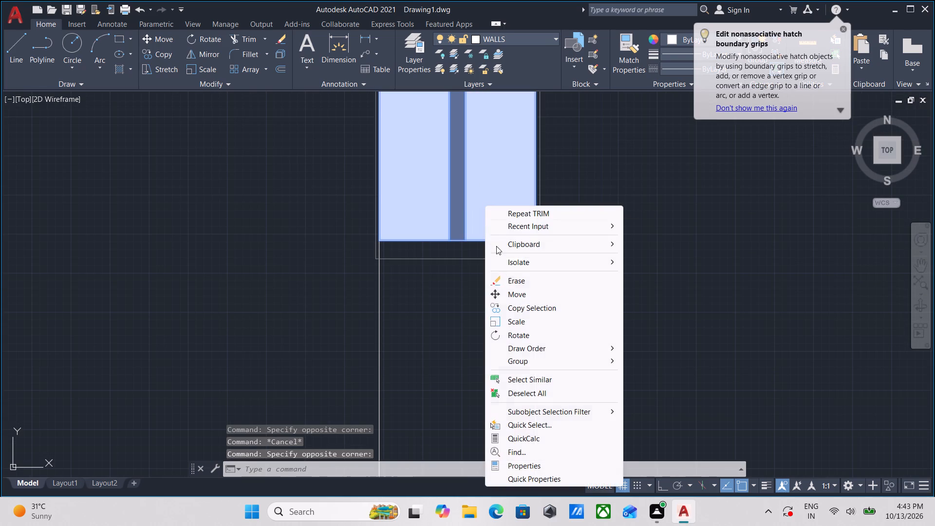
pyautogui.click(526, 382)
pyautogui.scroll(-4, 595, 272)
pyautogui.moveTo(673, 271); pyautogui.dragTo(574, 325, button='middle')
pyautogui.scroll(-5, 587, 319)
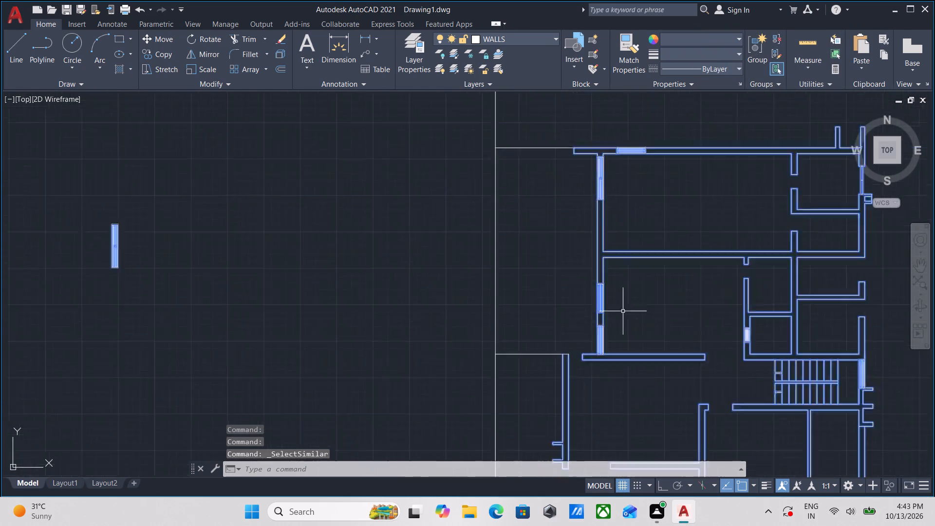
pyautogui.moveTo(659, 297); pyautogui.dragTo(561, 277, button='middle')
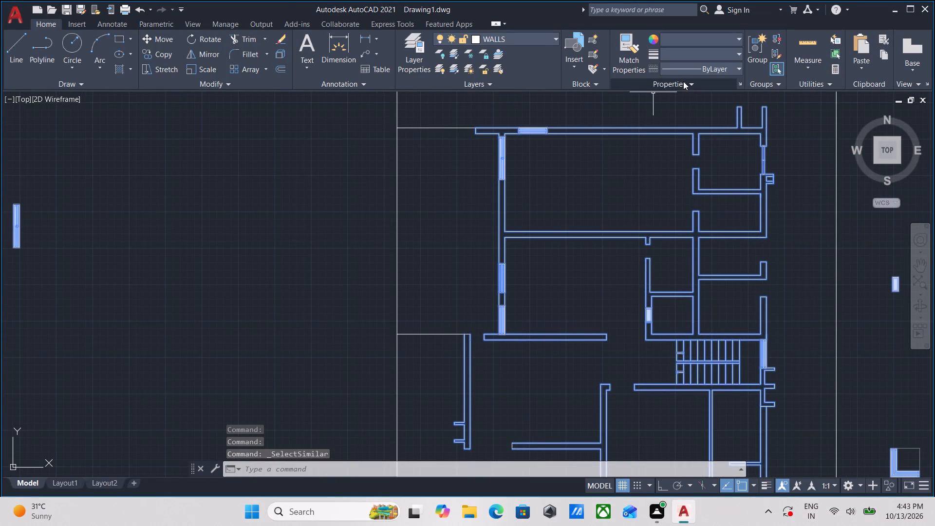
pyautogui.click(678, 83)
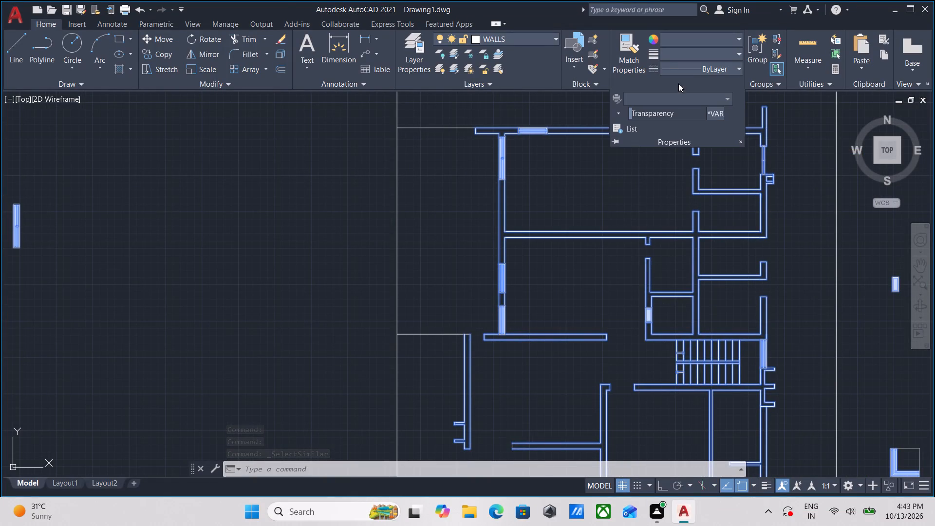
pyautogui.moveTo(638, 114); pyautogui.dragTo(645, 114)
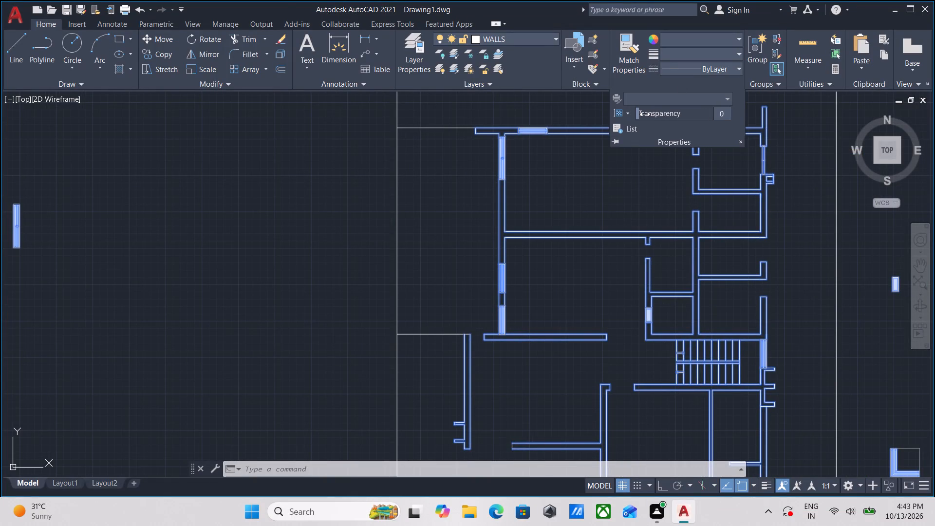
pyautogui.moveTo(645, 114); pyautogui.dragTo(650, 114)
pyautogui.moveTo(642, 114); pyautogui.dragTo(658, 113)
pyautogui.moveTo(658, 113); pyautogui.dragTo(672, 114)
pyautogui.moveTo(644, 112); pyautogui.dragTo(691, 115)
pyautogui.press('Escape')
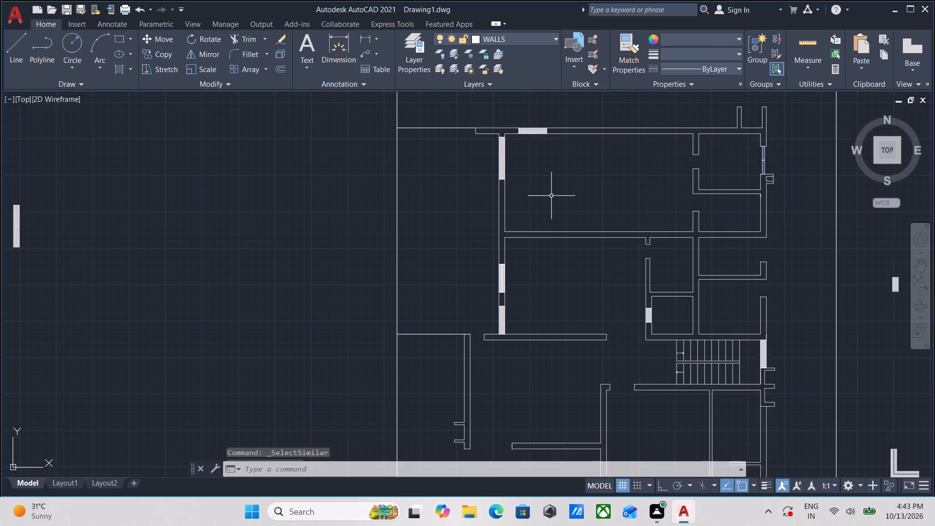
# Examine the two wall lines south of the northernmost west-wall window.
pyautogui.scroll(2, 534, 199)
pyautogui.scroll(3, 468, 209)
pyautogui.moveTo(533, 213); pyautogui.dragTo(507, 216)
pyautogui.click(375, 206)
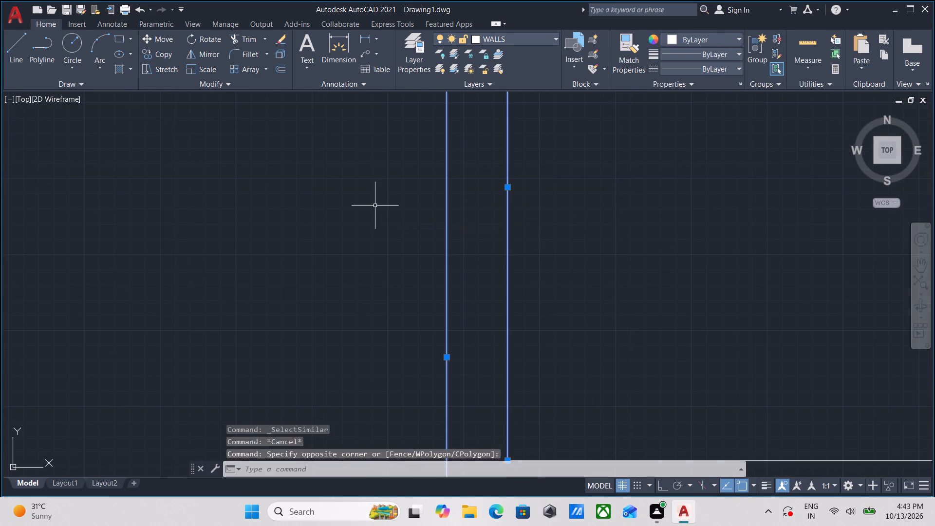
pyautogui.scroll(-3, 497, 208)
pyautogui.moveTo(513, 223); pyautogui.dragTo(498, 261, button='middle')
pyautogui.scroll(2, 515, 142)
pyautogui.scroll(-1, 528, 189)
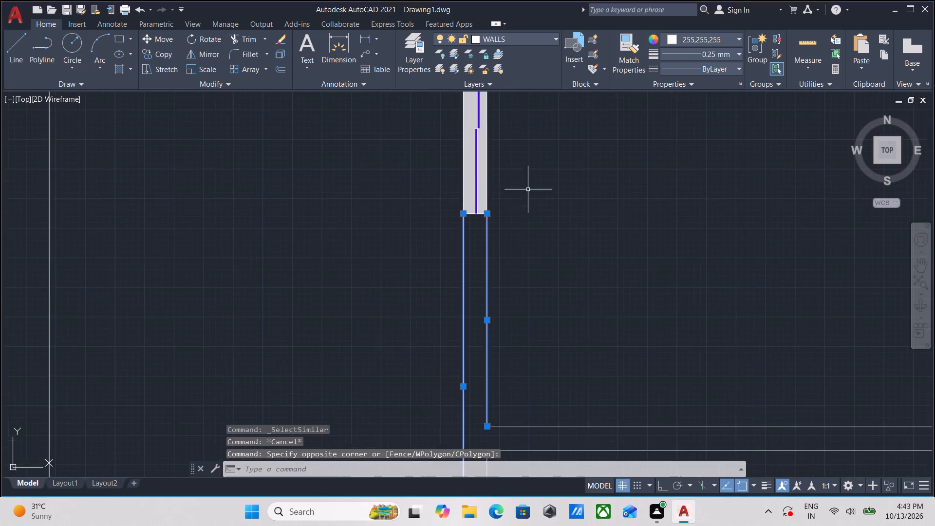
pyautogui.moveTo(528, 189); pyautogui.dragTo(532, 145, button='middle')
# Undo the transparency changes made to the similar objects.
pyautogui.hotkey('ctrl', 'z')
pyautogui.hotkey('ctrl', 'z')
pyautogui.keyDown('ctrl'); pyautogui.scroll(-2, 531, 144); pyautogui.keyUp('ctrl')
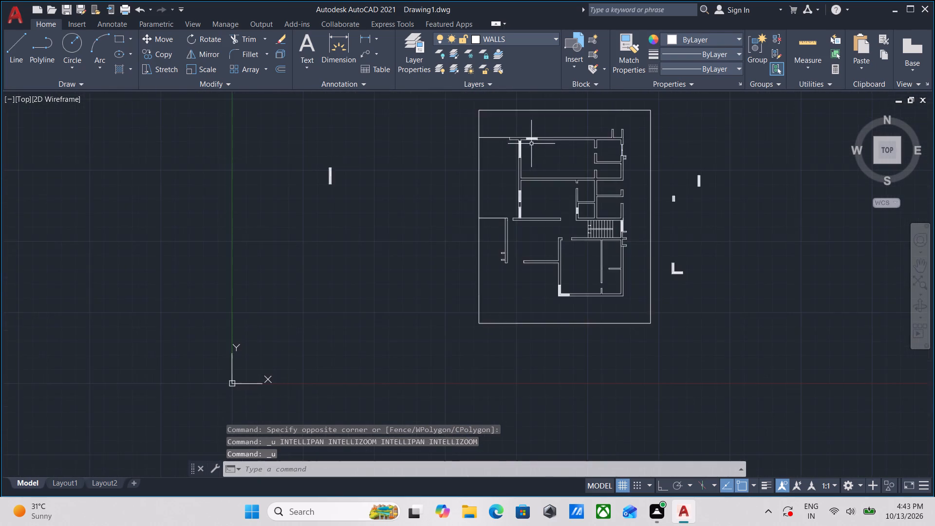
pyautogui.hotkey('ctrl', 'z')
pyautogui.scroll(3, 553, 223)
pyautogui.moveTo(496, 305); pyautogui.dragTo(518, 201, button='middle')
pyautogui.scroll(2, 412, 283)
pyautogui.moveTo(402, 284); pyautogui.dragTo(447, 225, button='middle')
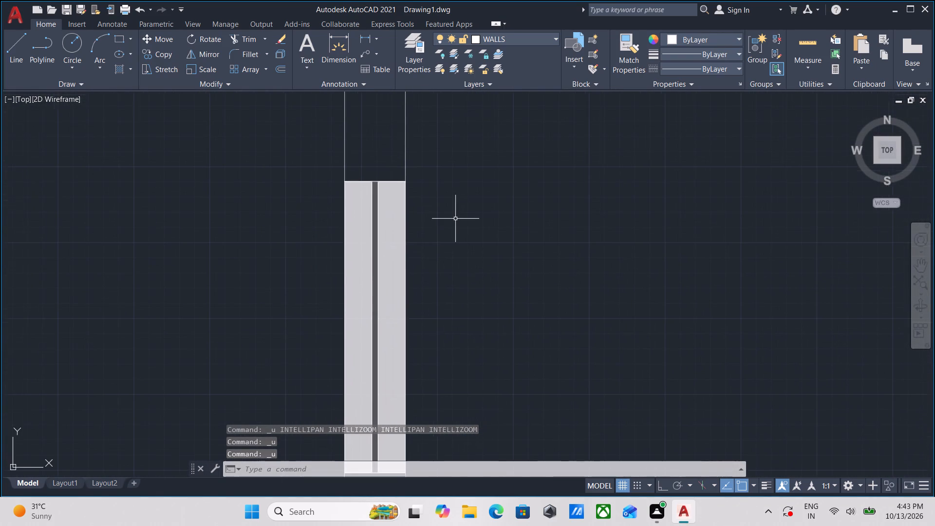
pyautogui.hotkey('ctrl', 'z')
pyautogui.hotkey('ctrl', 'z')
# Look over the floor plan's windows and walls, from the west-wall windows past the stairs to the northern rooms.
pyautogui.scroll(3, 527, 277)
pyautogui.scroll(1, 408, 282)
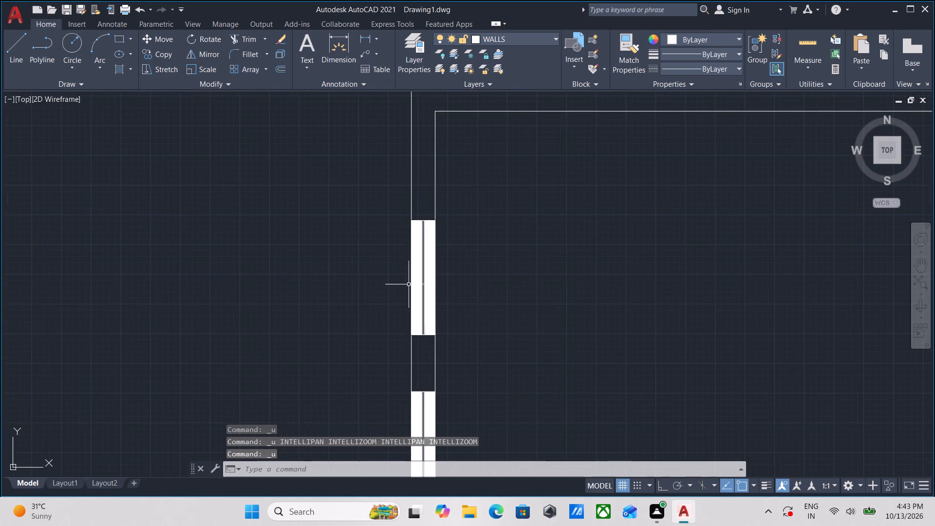
pyautogui.scroll(2, 407, 281)
pyautogui.scroll(-5, 500, 157)
pyautogui.moveTo(563, 153); pyautogui.dragTo(459, 210, button='middle')
pyautogui.scroll(-1, 493, 199)
pyautogui.moveTo(493, 199); pyautogui.dragTo(425, 226, button='middle')
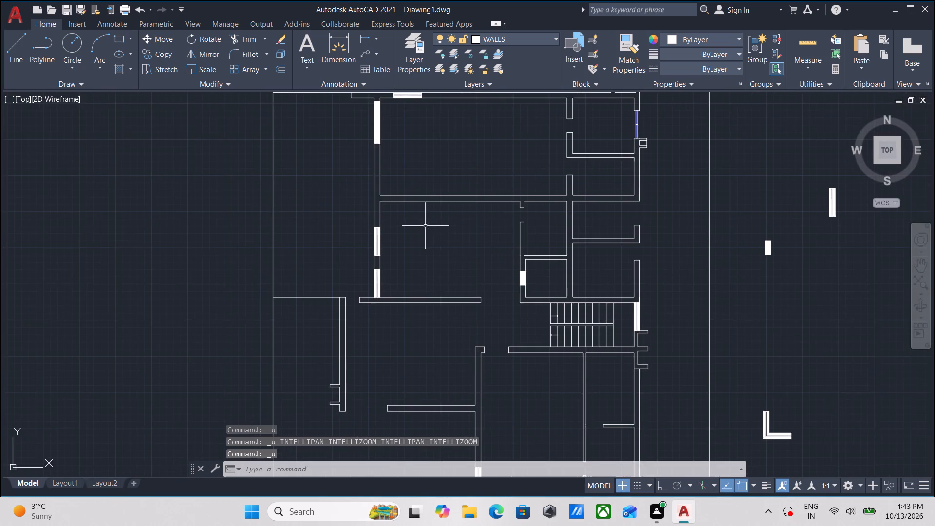
pyautogui.moveTo(545, 267); pyautogui.dragTo(491, 248, button='middle')
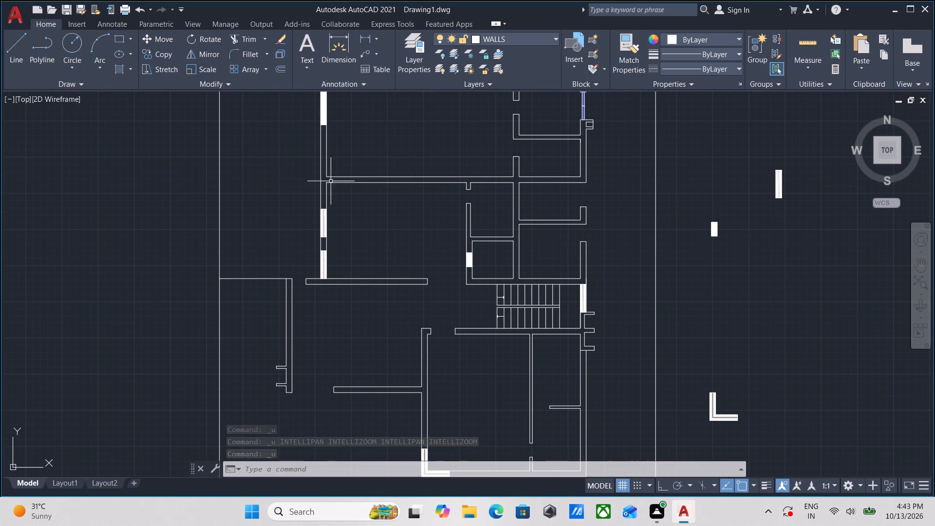
pyautogui.scroll(2, 328, 183)
pyautogui.scroll(-1, 389, 182)
pyautogui.moveTo(389, 182); pyautogui.dragTo(321, 261, button='middle')
pyautogui.moveTo(348, 242); pyautogui.dragTo(445, 137, button='middle')
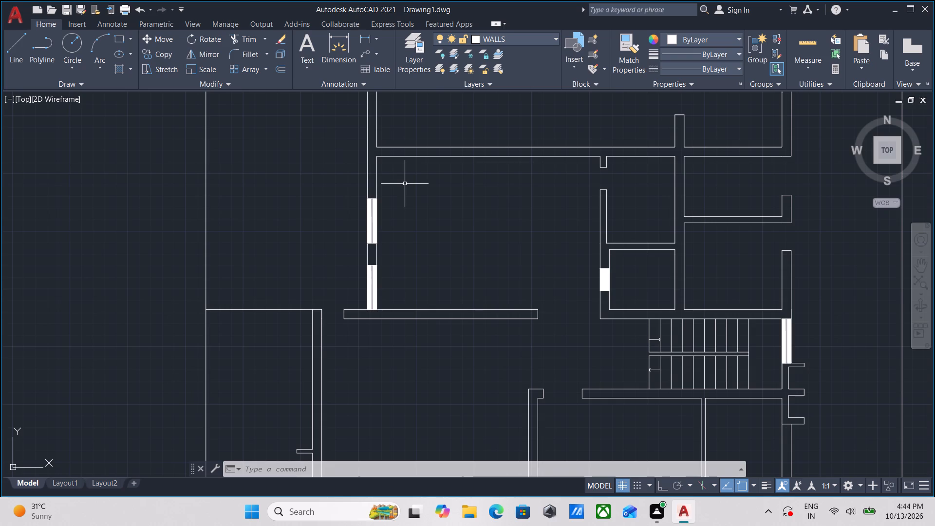
pyautogui.scroll(-1, 451, 80)
pyautogui.scroll(-1, 466, 163)
pyautogui.moveTo(466, 163); pyautogui.dragTo(471, 340, button='middle')
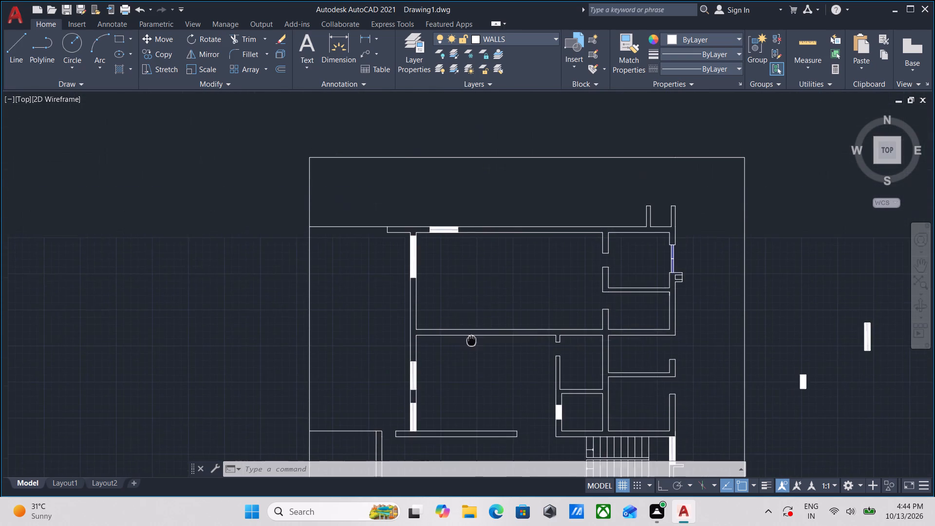
pyautogui.scroll(1, 469, 266)
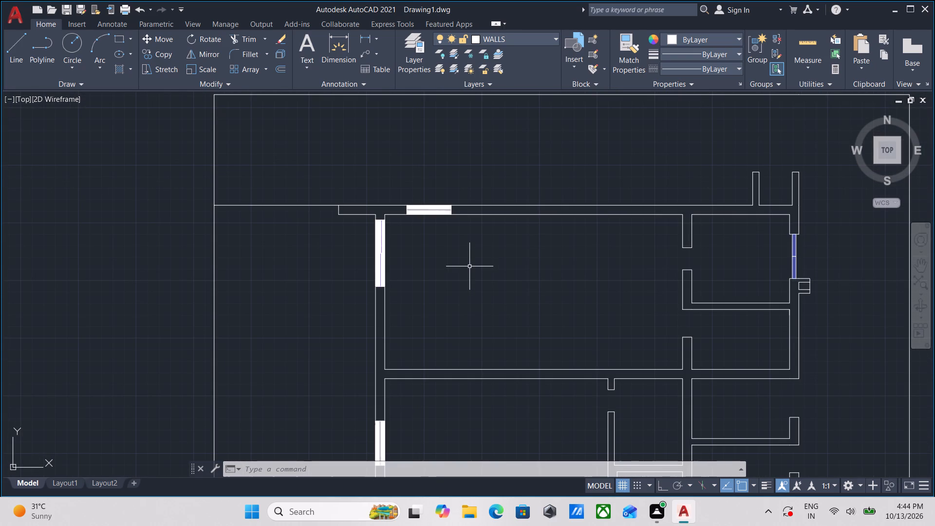
# Draw a 1' line running north from the northeast corner of the north-wall window.
pyautogui.scroll(2, 462, 250)
pyautogui.moveTo(458, 243); pyautogui.dragTo(486, 318, button='middle')
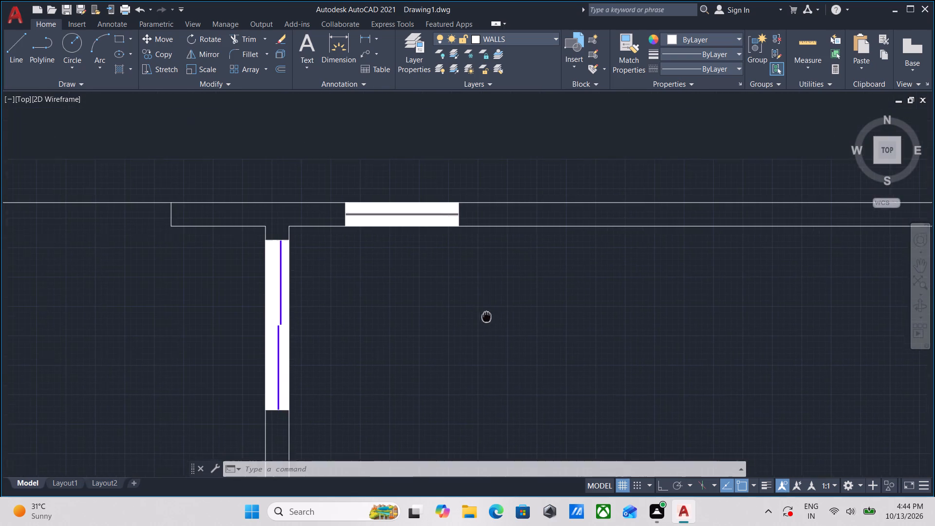
pyautogui.moveTo(486, 318); pyautogui.dragTo(487, 319, button='middle')
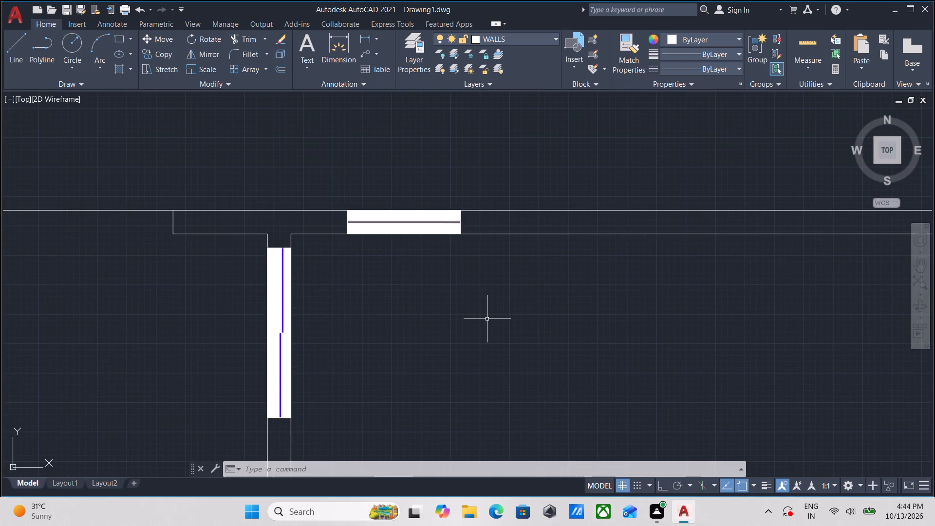
pyautogui.moveTo(487, 319); pyautogui.dragTo(496, 348, button='middle')
pyautogui.press('l')
pyautogui.press('Return')
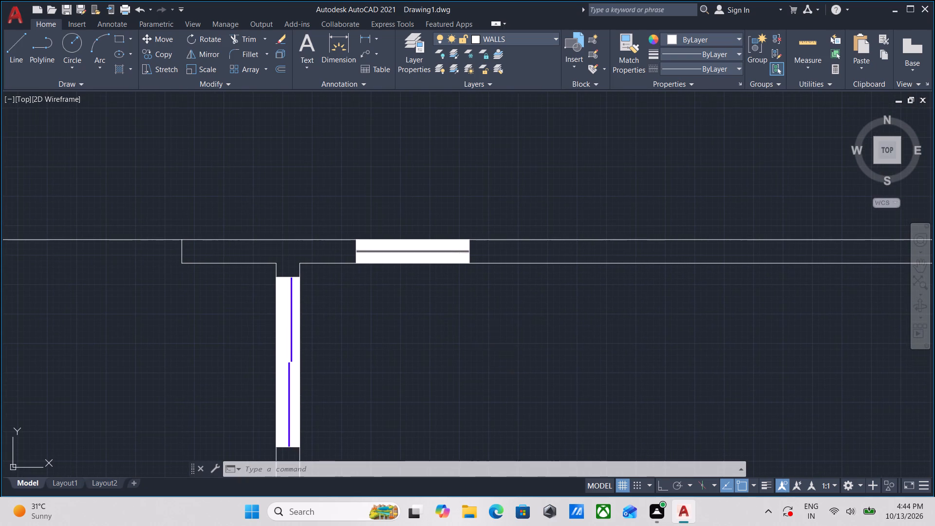
pyautogui.scroll(2, 470, 244)
pyautogui.click(473, 236)
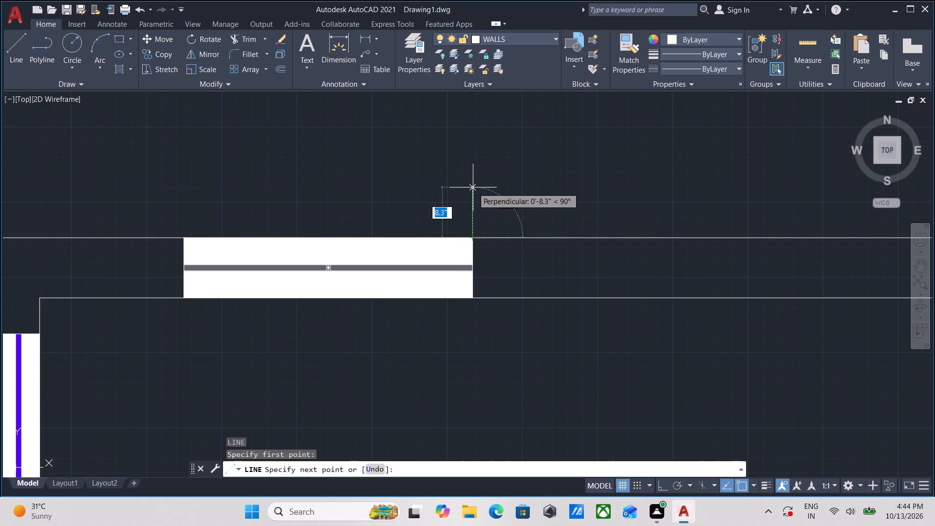
pyautogui.press('1')
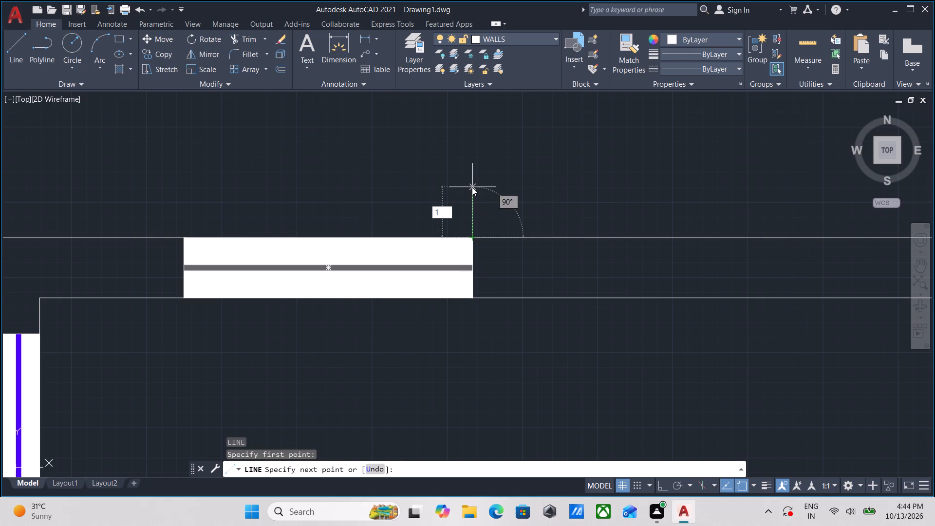
pyautogui.press("'")
pyautogui.press('Return')
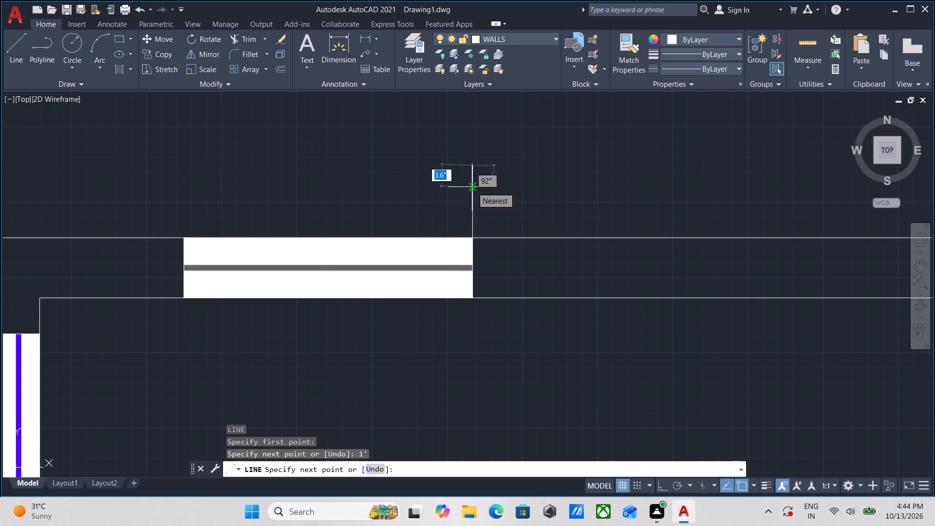
pyautogui.press('Escape')
# Offset the 1' line at the window's corner 6" to the east.
pyautogui.moveTo(510, 216); pyautogui.dragTo(488, 207)
pyautogui.click(430, 188)
pyautogui.write('o\\')
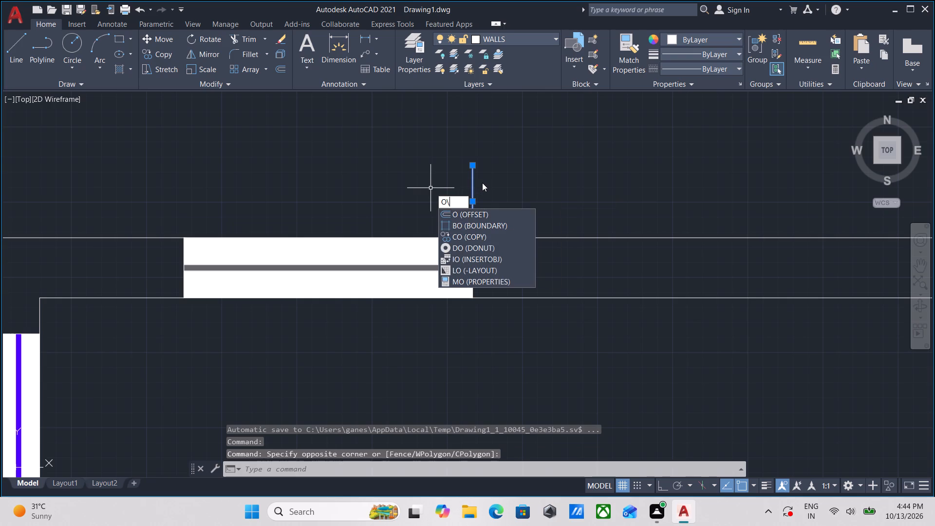
pyautogui.press('BackSpace')
pyautogui.press('Return')
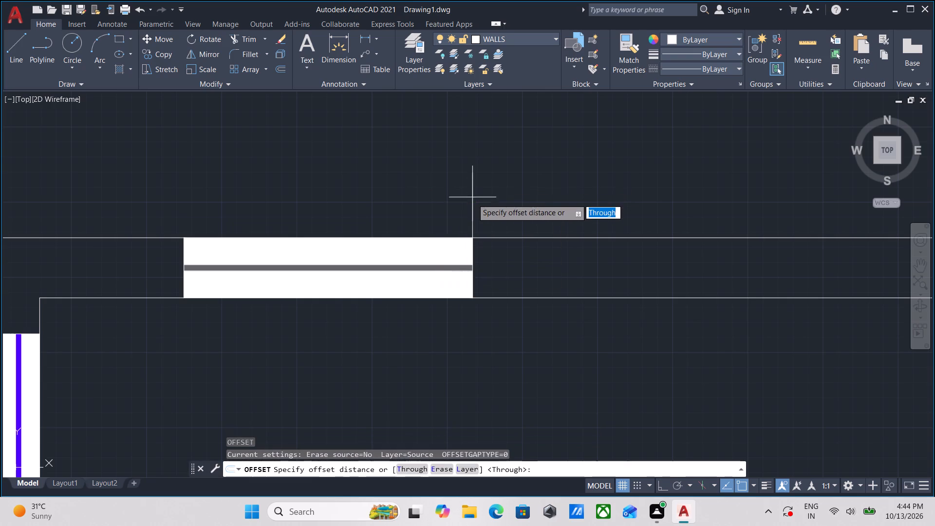
pyautogui.click(472, 199)
pyautogui.click(515, 206)
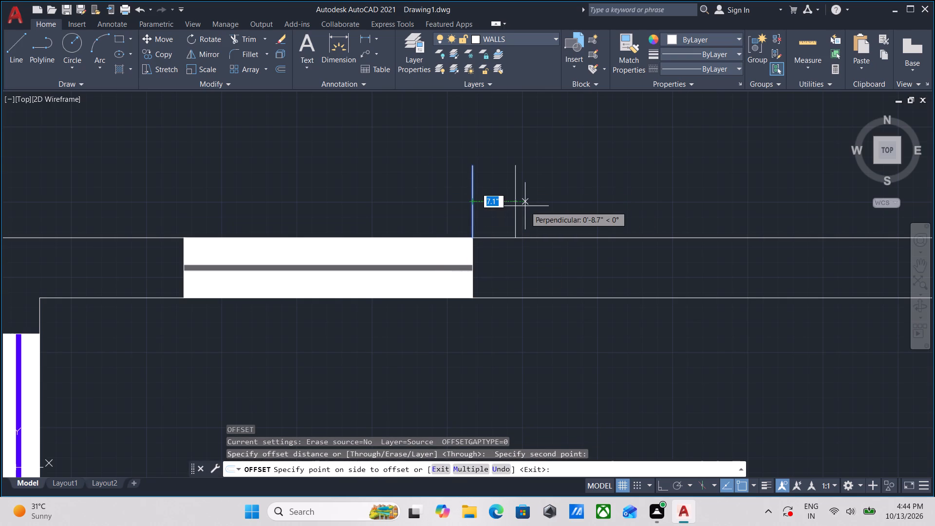
pyautogui.press('6')
pyautogui.hotkey('shift', '"')
pyautogui.press('Return')
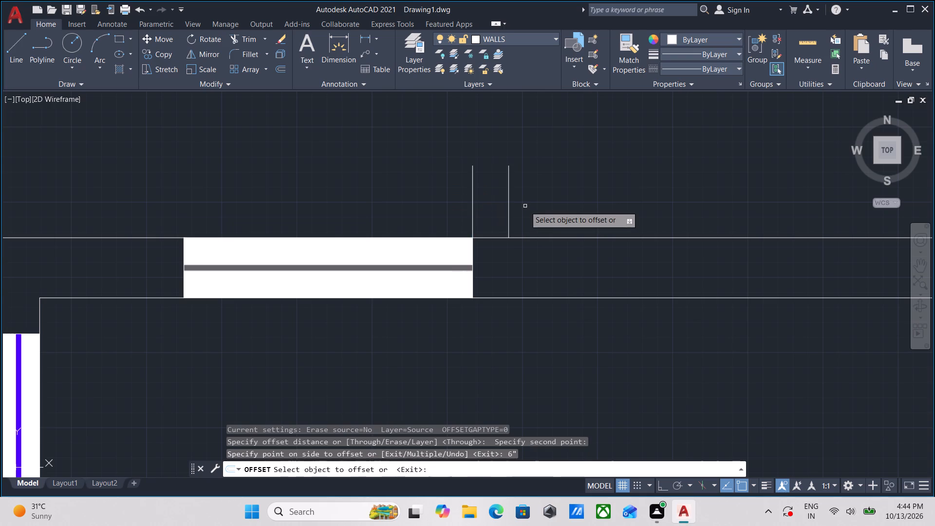
pyautogui.press('Escape')
# Offset the second guide line 2' to the east along the north wall.
pyautogui.click(526, 208)
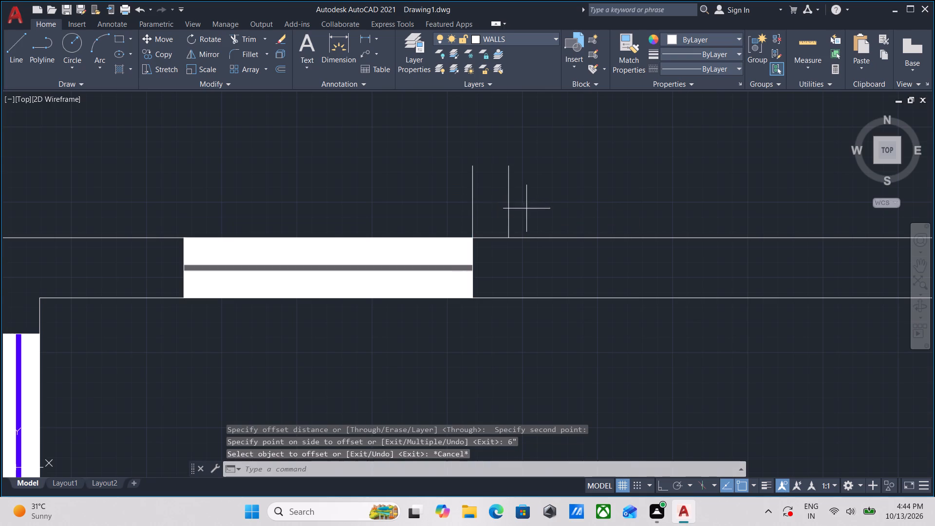
pyautogui.click(492, 206)
pyautogui.press('o')
pyautogui.press('Return')
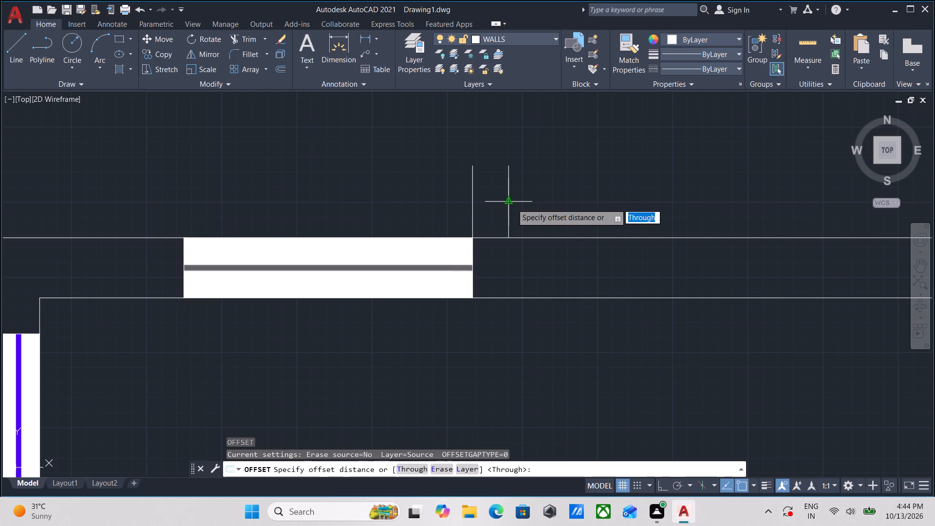
pyautogui.click(512, 204)
pyautogui.click(615, 202)
pyautogui.write("2'")
pyautogui.press('Return')
# Offset the easternmost guide line above the north wall 6" farther east.
pyautogui.moveTo(681, 205); pyautogui.dragTo(605, 229, button='middle')
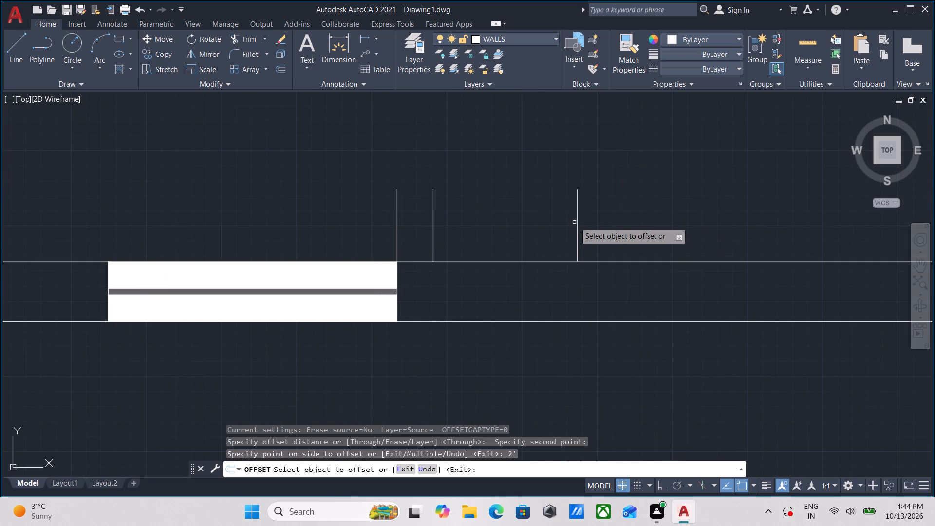
pyautogui.click(579, 220)
pyautogui.press('6')
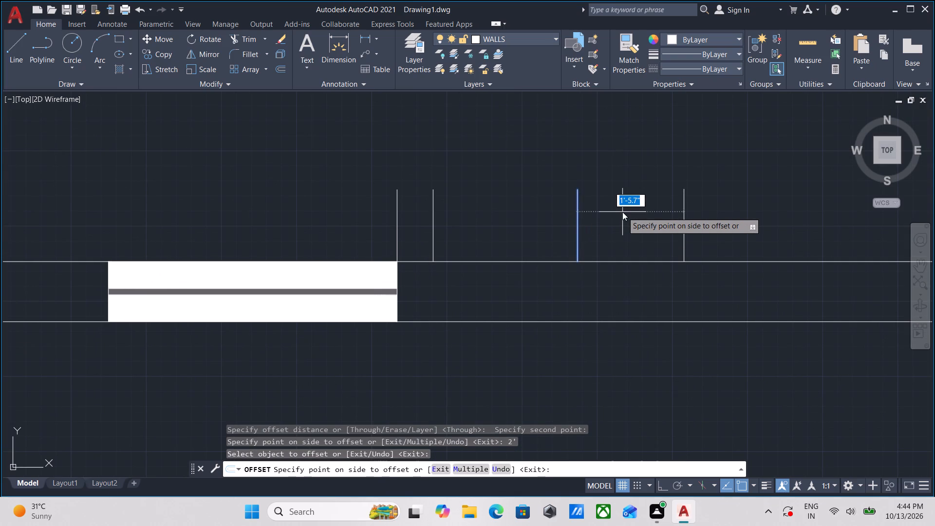
pyautogui.hotkey('shift', '"')
pyautogui.press('Return')
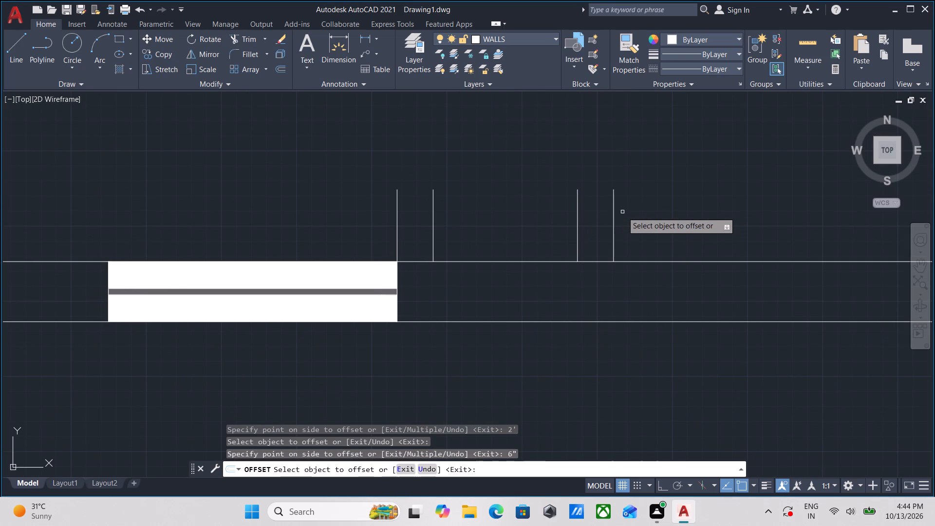
pyautogui.press('Escape')
# Draw a line joining the north ends of the two easternmost guide lines to close that projection.
pyautogui.scroll(2, 588, 228)
pyautogui.moveTo(578, 214); pyautogui.dragTo(589, 247, button='middle')
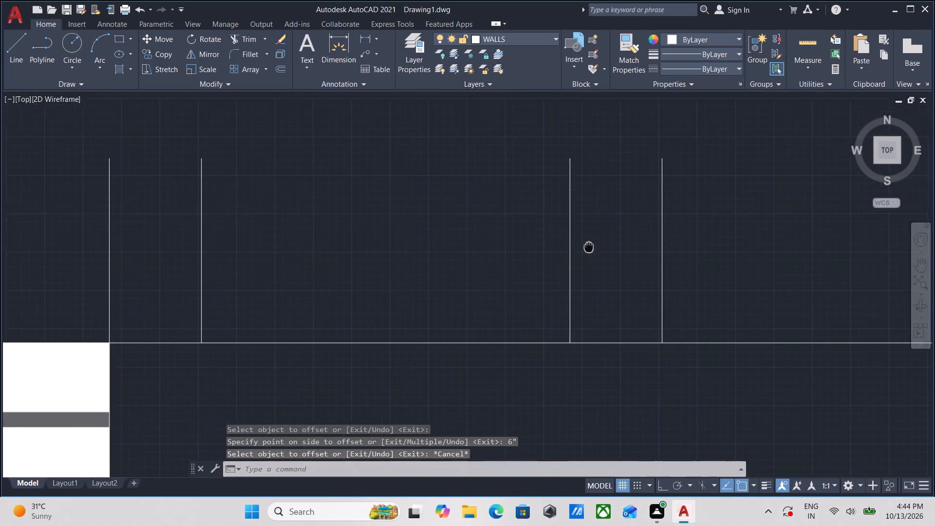
pyautogui.moveTo(589, 247); pyautogui.dragTo(589, 248, button='middle')
pyautogui.press('l')
pyautogui.press('Return')
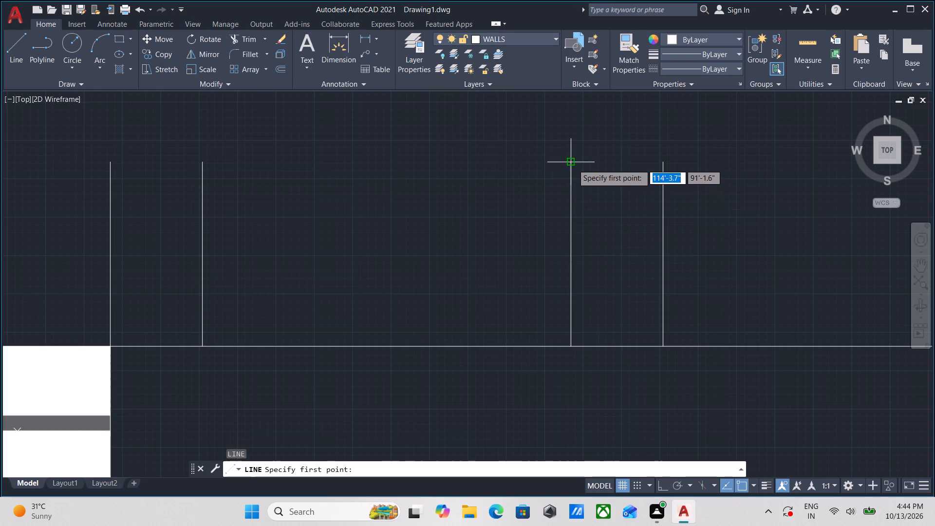
pyautogui.click(573, 163)
pyautogui.click(666, 159)
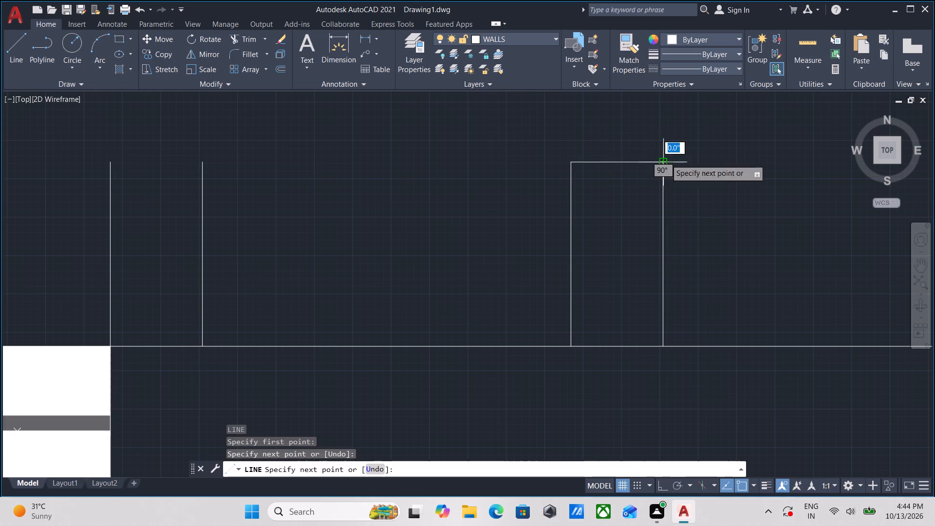
pyautogui.press('Escape')
# Draw a line joining the north ends of the two guide lines nearest the north-wall window.
pyautogui.scroll(-1, 476, 172)
pyautogui.moveTo(476, 172); pyautogui.dragTo(595, 173, button='middle')
pyautogui.press('l')
pyautogui.press('Return')
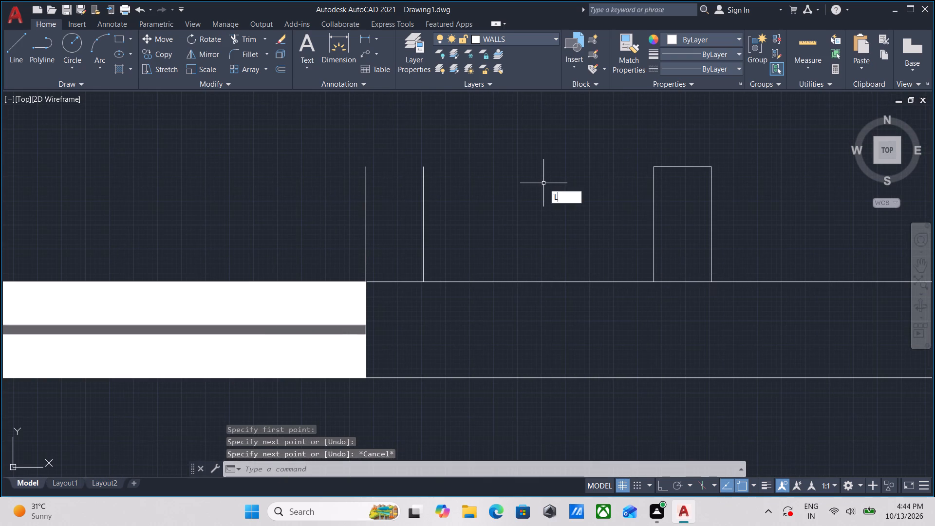
pyautogui.click(364, 170)
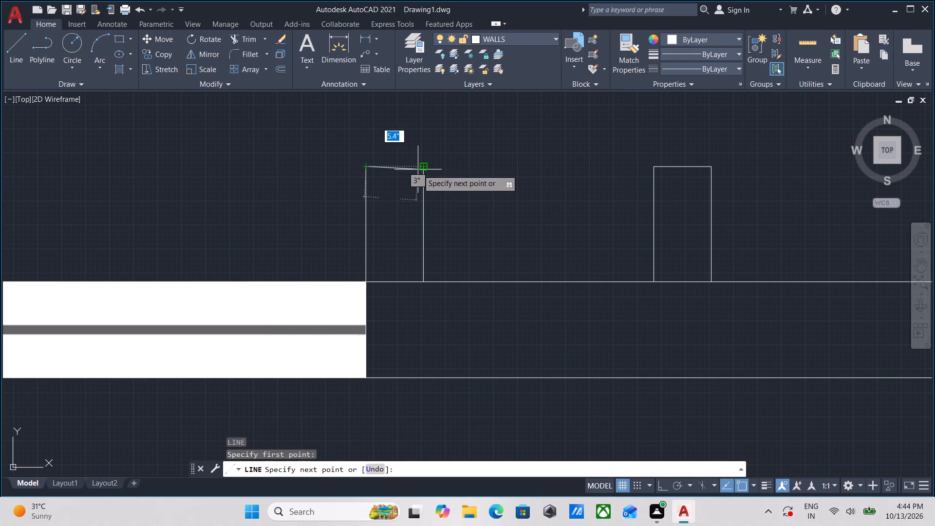
pyautogui.click(422, 168)
pyautogui.press('Escape')
# Trim the north wall's outer line across the base of both rectangular projections beside the window.
pyautogui.scroll(-1, 425, 240)
pyautogui.moveTo(423, 245); pyautogui.dragTo(450, 217, button='middle')
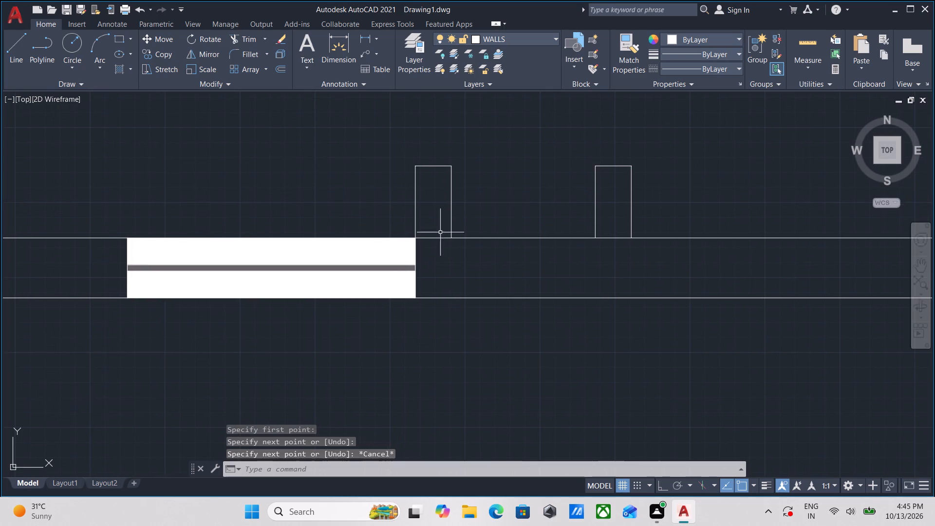
pyautogui.scroll(1, 430, 246)
pyautogui.moveTo(430, 246); pyautogui.dragTo(443, 268, button='middle')
pyautogui.write('tr')
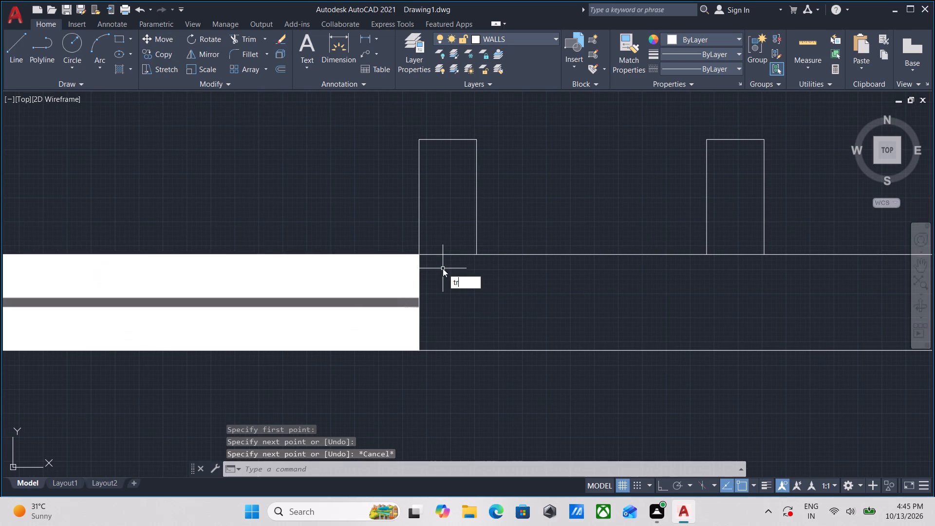
pyautogui.press('Return')
pyautogui.click(443, 268)
pyautogui.click(446, 206)
pyautogui.click(740, 270)
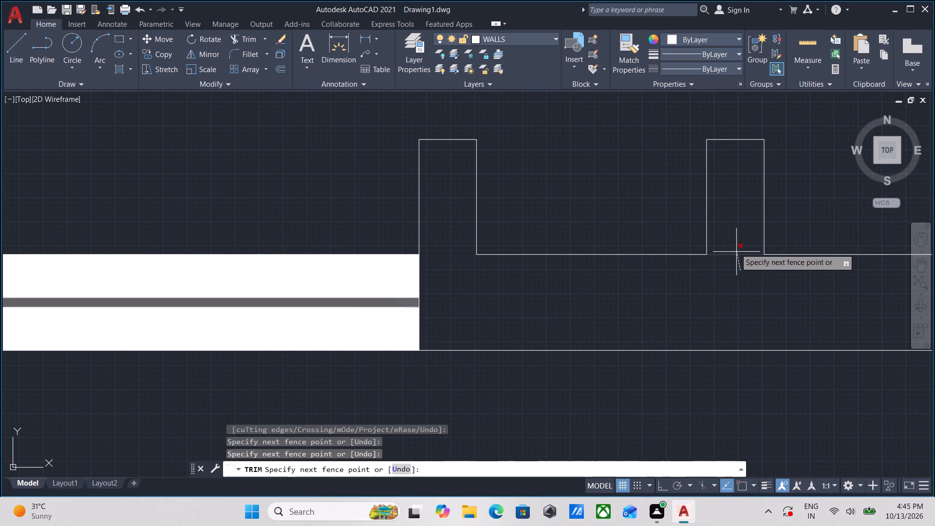
pyautogui.click(734, 241)
pyautogui.press('Escape')
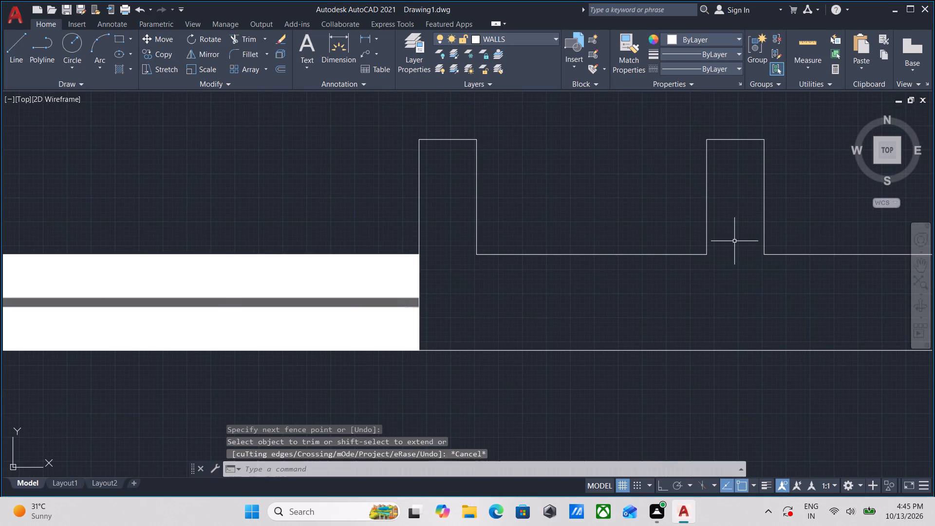
# Examine the floor plan's walls, windows and openings from the north rooms past the stairs to the southern rooms.
pyautogui.scroll(-2, 734, 241)
pyautogui.moveTo(733, 260); pyautogui.dragTo(723, 250, button='middle')
pyautogui.scroll(2, 586, 247)
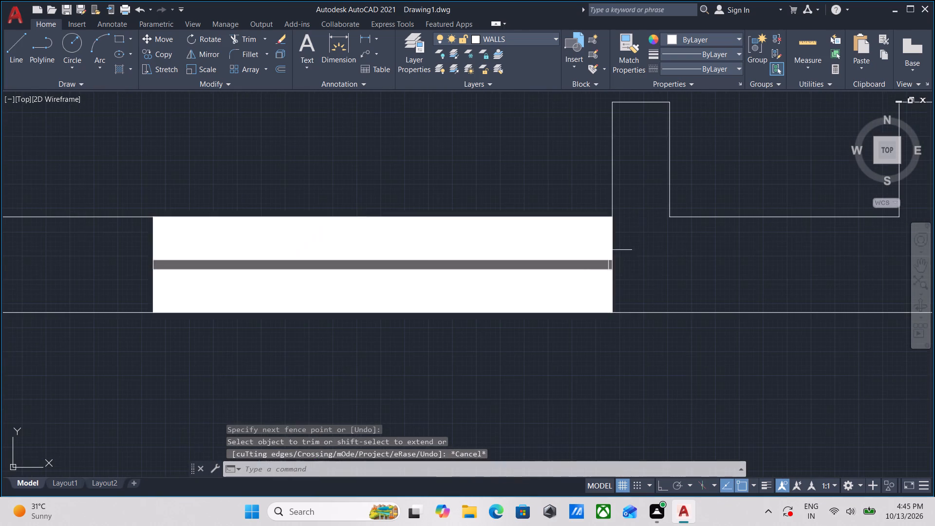
pyautogui.scroll(-2, 639, 245)
pyautogui.moveTo(639, 245); pyautogui.dragTo(434, 239, button='middle')
pyautogui.moveTo(600, 238); pyautogui.dragTo(578, 231, button='middle')
pyautogui.moveTo(459, 233); pyautogui.dragTo(515, 233, button='middle')
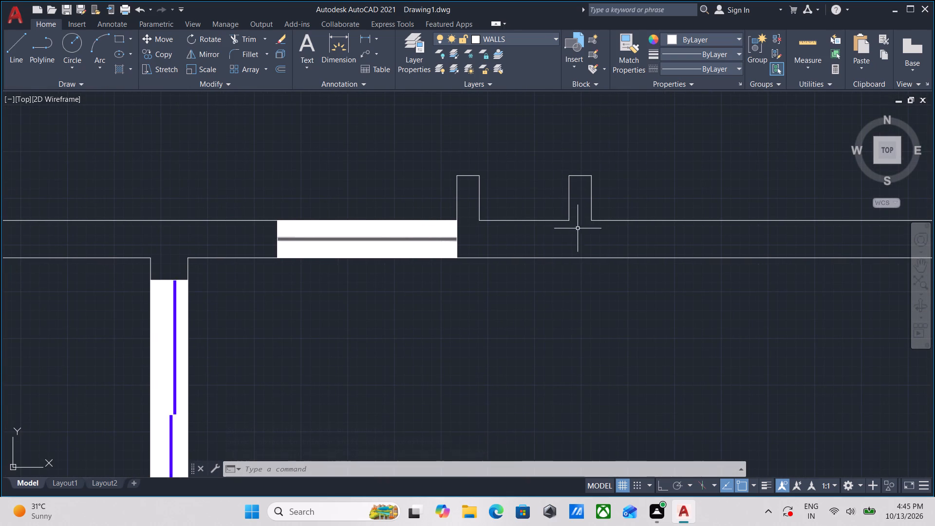
pyautogui.moveTo(609, 233); pyautogui.dragTo(496, 243, button='middle')
pyautogui.scroll(-2, 498, 247)
pyautogui.scroll(-1, 563, 307)
pyautogui.moveTo(563, 307); pyautogui.dragTo(561, 186, button='middle')
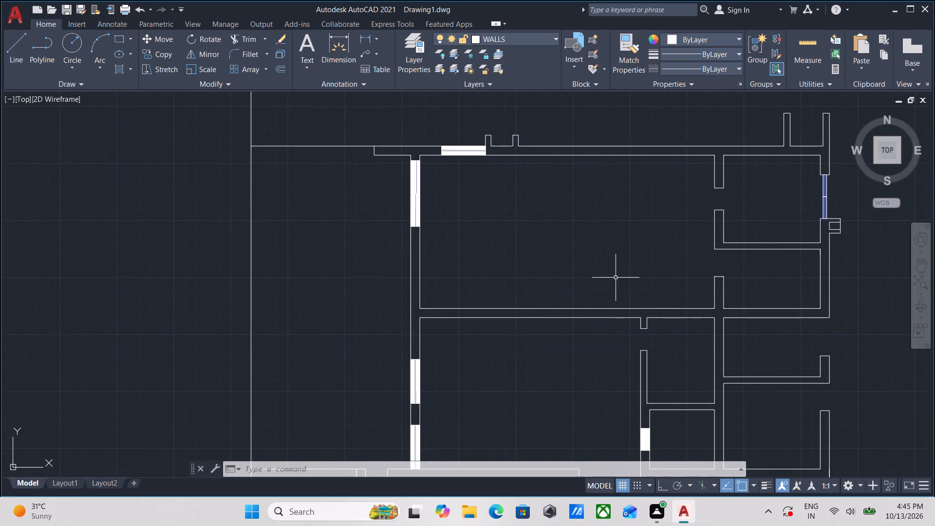
pyautogui.moveTo(614, 277); pyautogui.dragTo(539, 224, button='middle')
pyautogui.scroll(2, 656, 202)
pyautogui.moveTo(529, 232); pyautogui.dragTo(536, 164, button='middle')
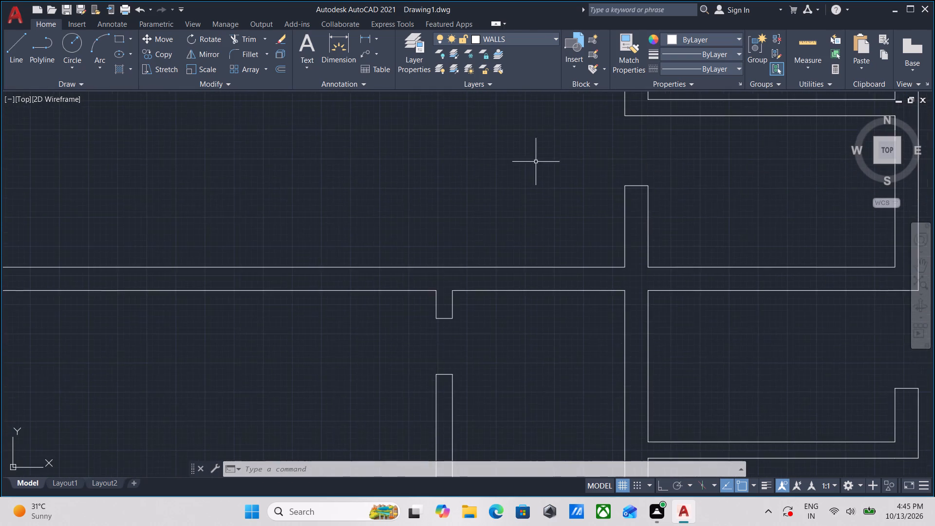
pyautogui.scroll(-2, 530, 298)
pyautogui.moveTo(530, 300); pyautogui.dragTo(563, 212, button='middle')
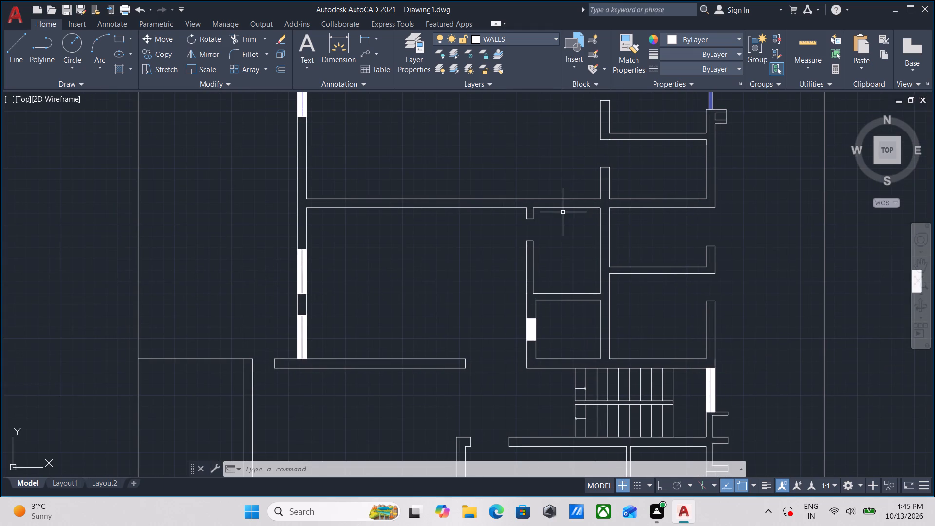
pyautogui.scroll(-1, 449, 306)
pyautogui.moveTo(449, 306); pyautogui.dragTo(478, 214, button='middle')
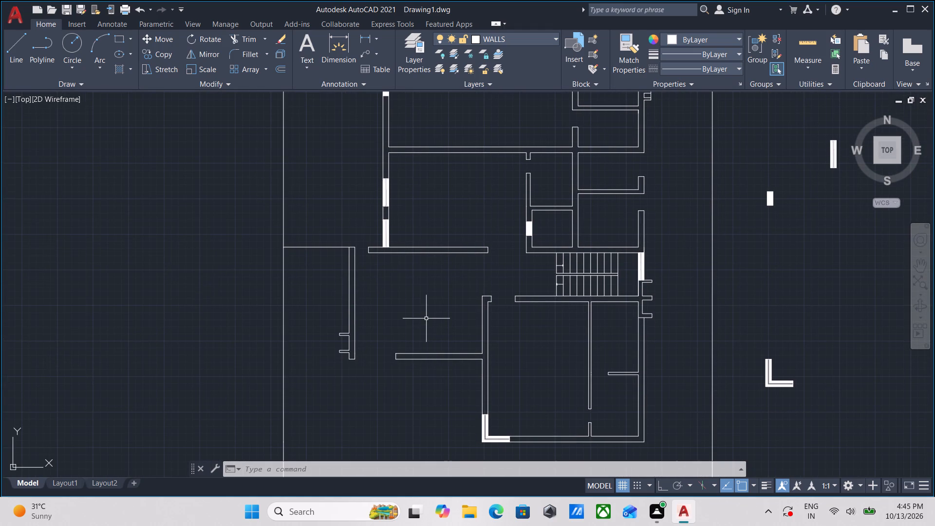
pyautogui.scroll(-1, 451, 318)
pyautogui.scroll(1, 399, 225)
pyautogui.moveTo(384, 208); pyautogui.dragTo(391, 257, button='middle')
pyautogui.scroll(2, 432, 165)
pyautogui.click(435, 213)
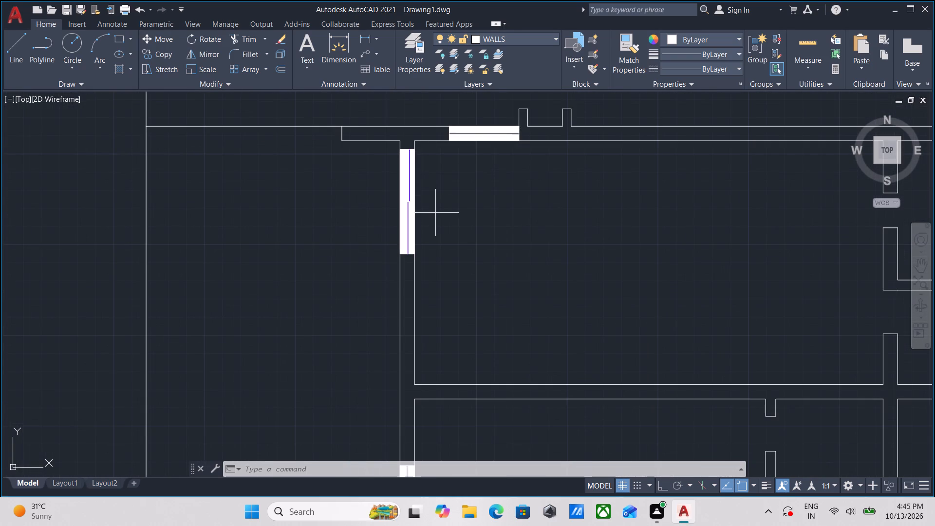
pyautogui.scroll(-1, 437, 212)
pyautogui.moveTo(437, 212); pyautogui.dragTo(454, 143, button='middle')
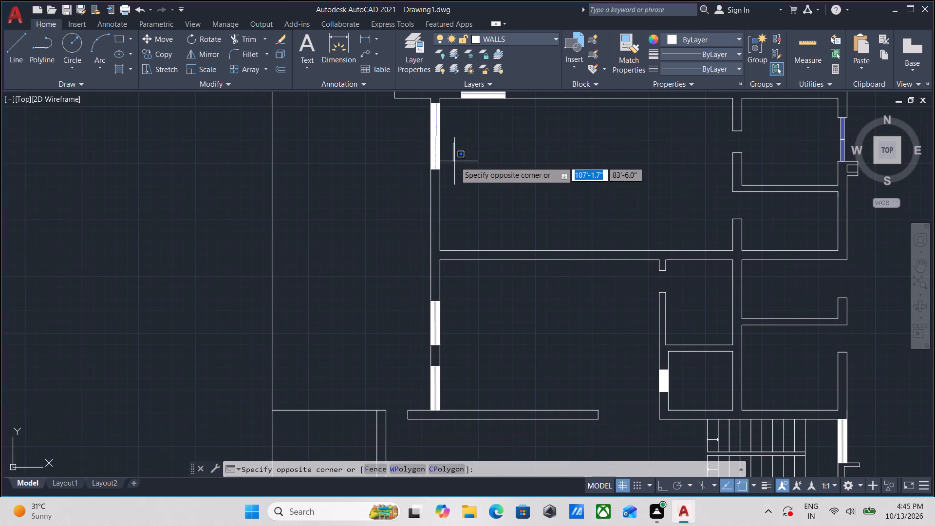
pyautogui.press('Escape')
pyautogui.moveTo(453, 251); pyautogui.dragTo(472, 161, button='middle')
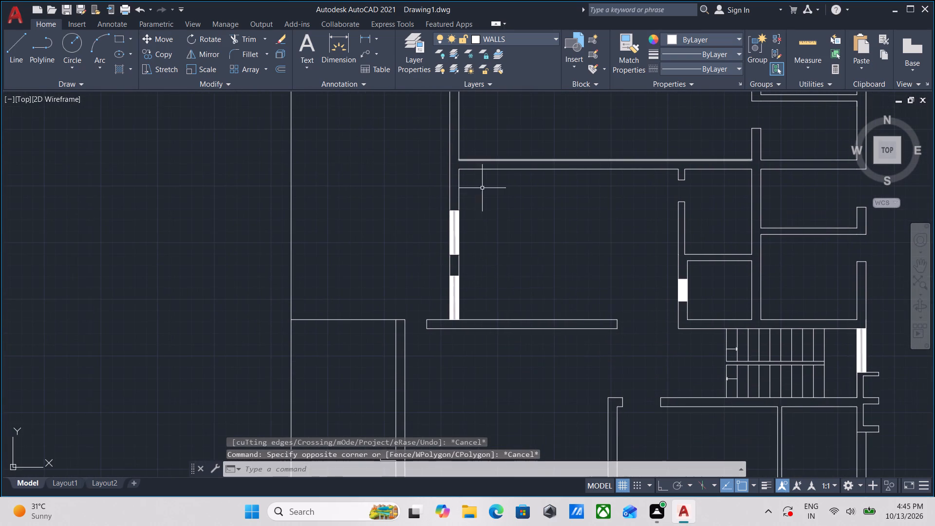
pyautogui.moveTo(491, 292); pyautogui.dragTo(496, 166, button='middle')
pyautogui.moveTo(489, 288); pyautogui.dragTo(464, 320, button='middle')
pyautogui.scroll(1, 416, 177)
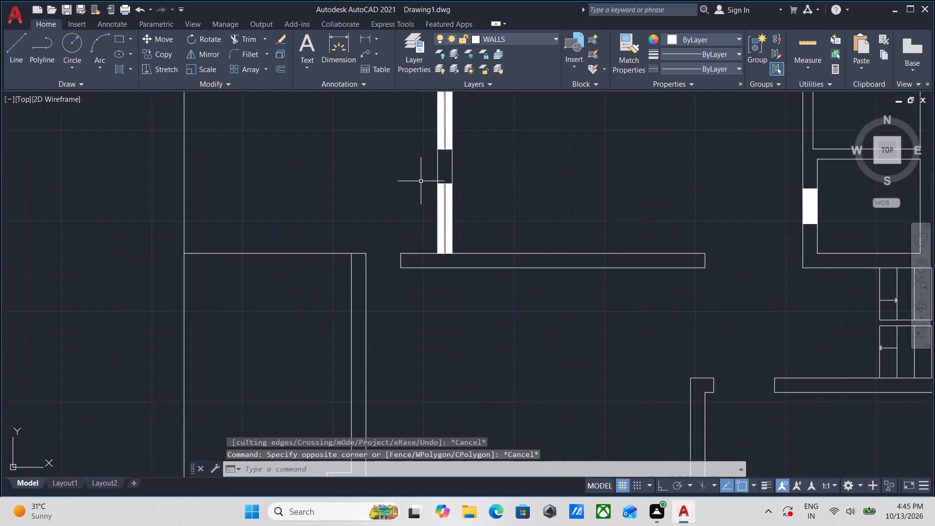
pyautogui.scroll(1, 421, 182)
pyautogui.moveTo(494, 214); pyautogui.dragTo(297, 178, button='middle')
pyautogui.scroll(-4, 318, 188)
pyautogui.scroll(1, 538, 265)
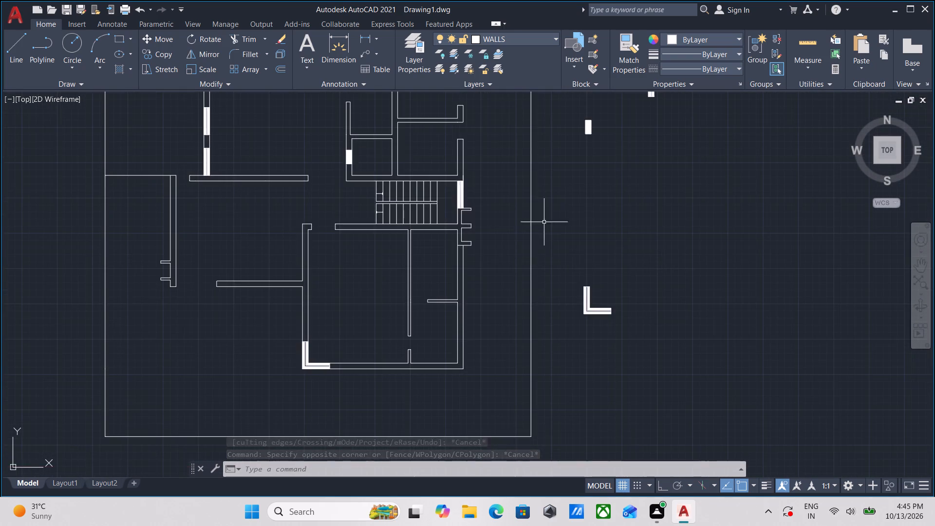
# Rotate the spare vertical window outside the plan 90° clockwise about its southeast corner, with Ortho on.
pyautogui.moveTo(529, 224); pyautogui.dragTo(390, 363, button='middle')
pyautogui.scroll(3, 515, 212)
pyautogui.moveTo(523, 262); pyautogui.dragTo(531, 242, button='middle')
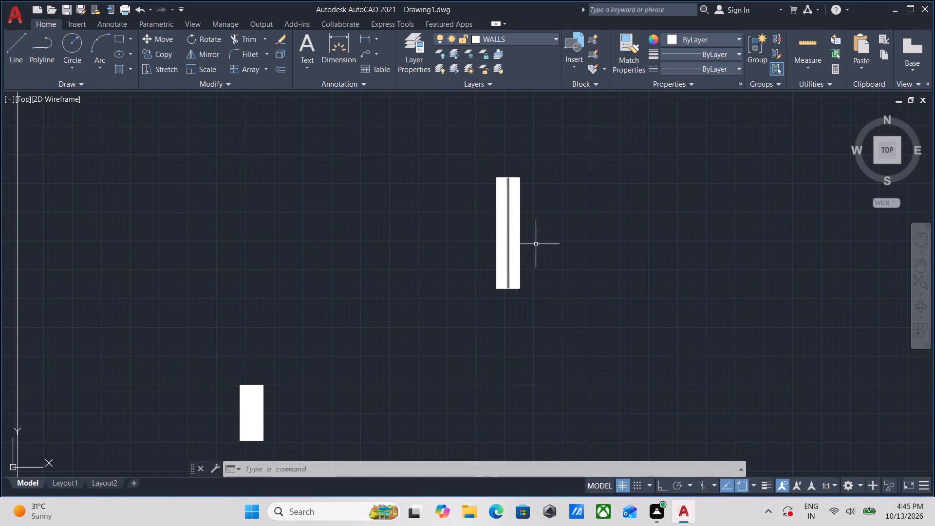
pyautogui.moveTo(560, 306); pyautogui.dragTo(554, 305)
pyautogui.click(436, 176)
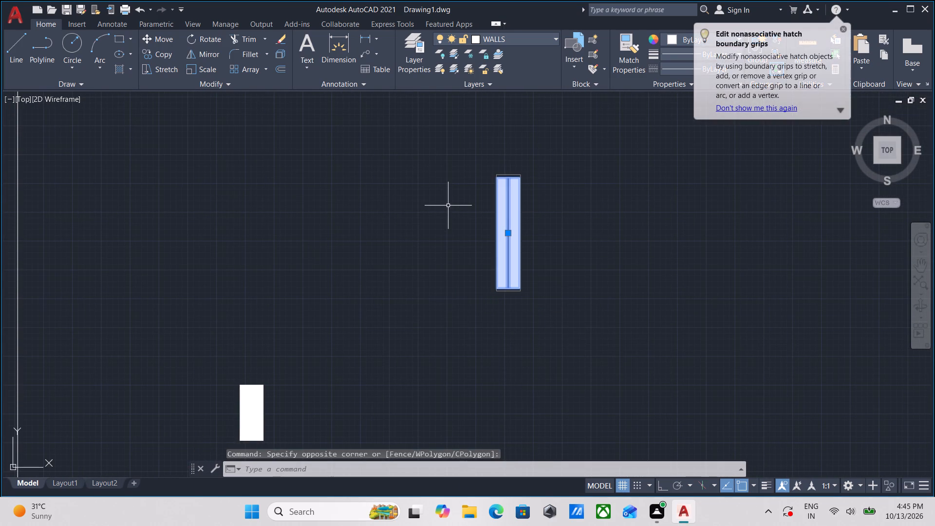
pyautogui.press('r')
pyautogui.press('o')
pyautogui.press('Return')
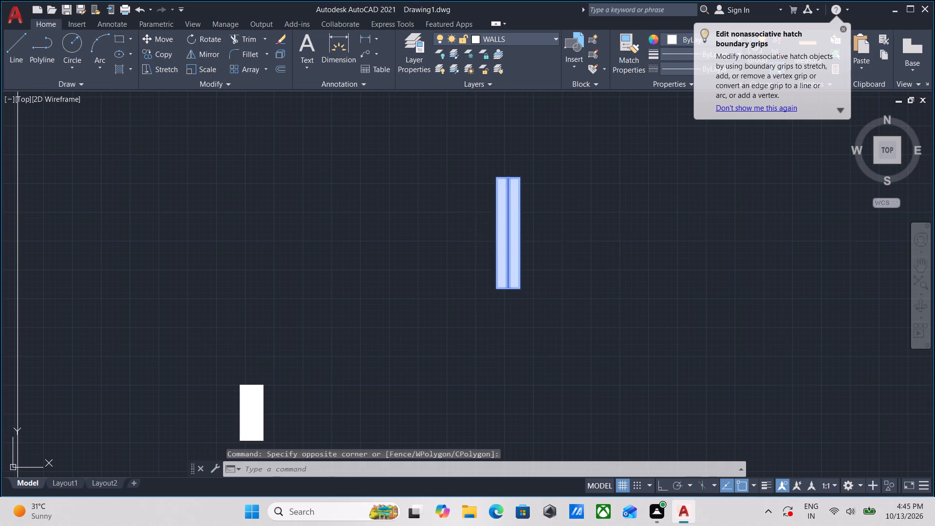
pyautogui.click(521, 287)
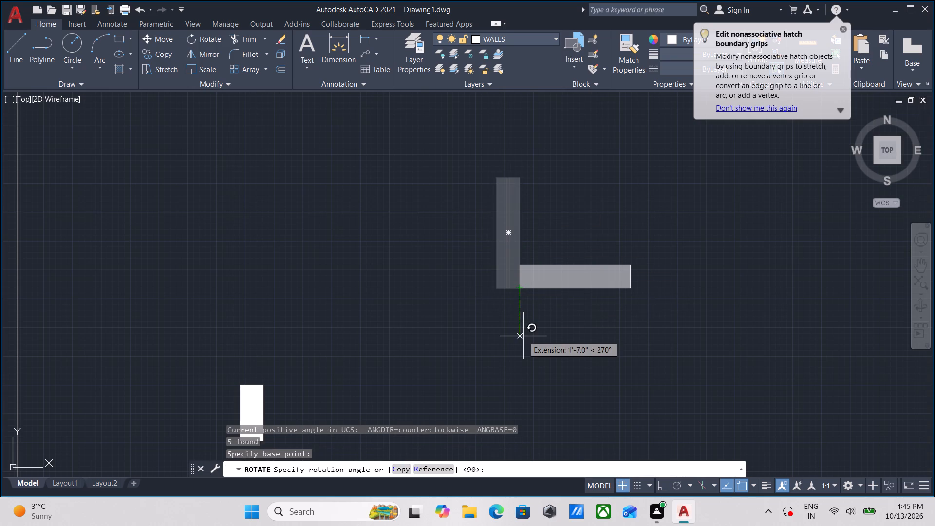
pyautogui.press('F8')
pyautogui.click(519, 346)
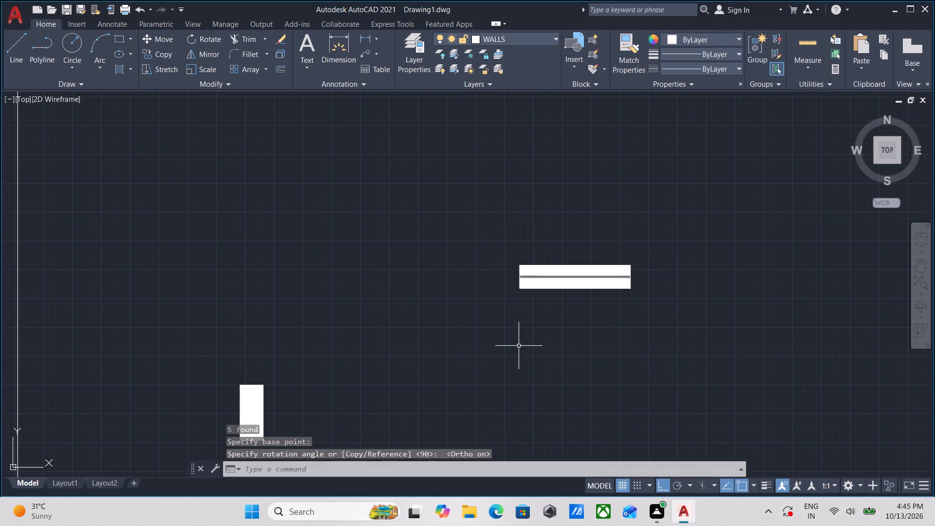
# Copy the rotated window by its southwest corner into the gap between the southwest wall's end and the horizontal wall east of it, with Ortho off.
pyautogui.click(566, 316)
pyautogui.click(511, 246)
pyautogui.scroll(3, 516, 319)
pyautogui.moveTo(516, 319); pyautogui.dragTo(496, 360, button='middle')
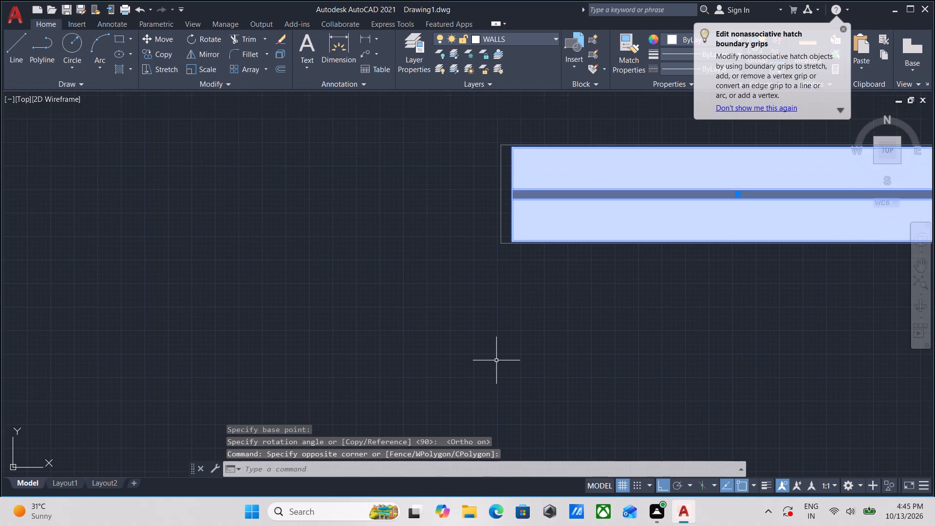
pyautogui.write('co')
pyautogui.press('Return')
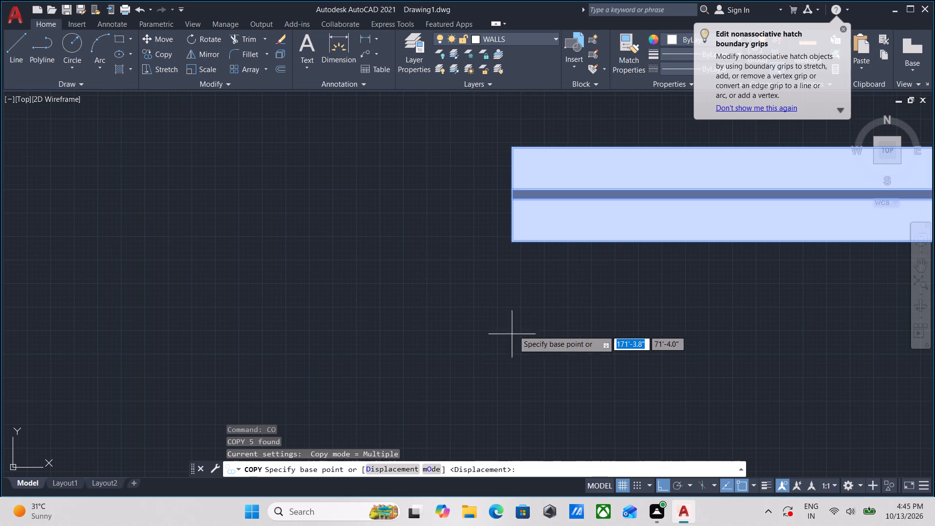
pyautogui.click(510, 242)
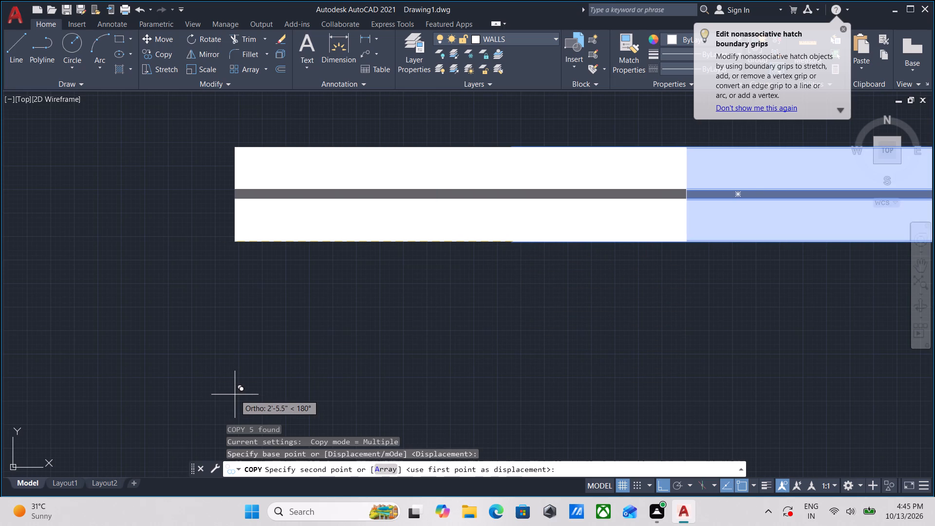
pyautogui.press('F8')
pyautogui.scroll(-4, 119, 373)
pyautogui.moveTo(135, 380); pyautogui.dragTo(355, 272, button='middle')
pyautogui.scroll(-1, 170, 358)
pyautogui.moveTo(178, 354); pyautogui.dragTo(443, 242, button='middle')
pyautogui.scroll(-1, 186, 360)
pyautogui.moveTo(186, 360); pyautogui.dragTo(430, 277, button='middle')
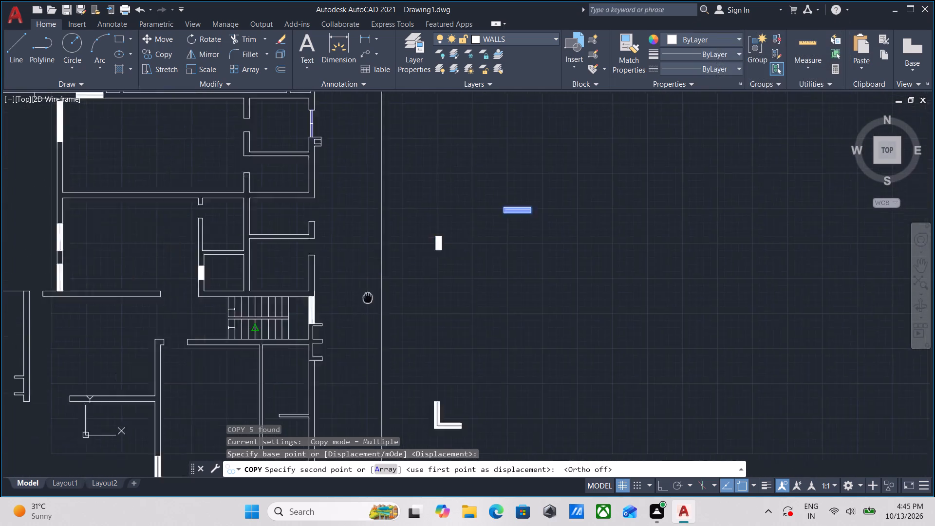
pyautogui.moveTo(430, 277); pyautogui.dragTo(486, 251, button='middle')
pyautogui.scroll(2, 271, 309)
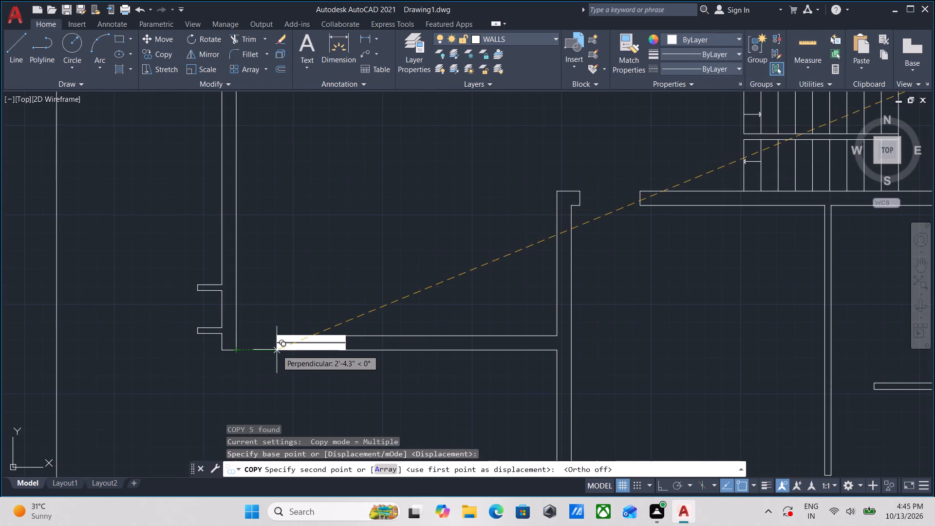
pyautogui.scroll(2, 260, 350)
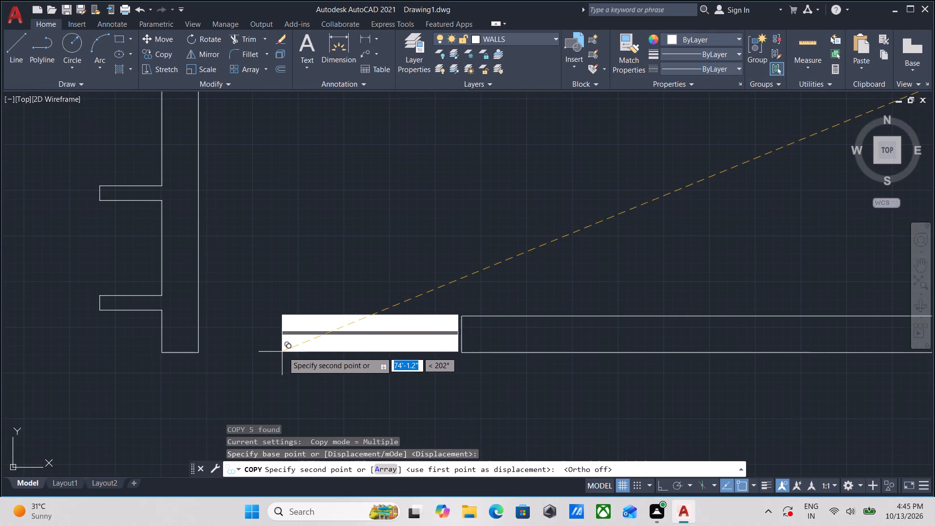
pyautogui.click(268, 311)
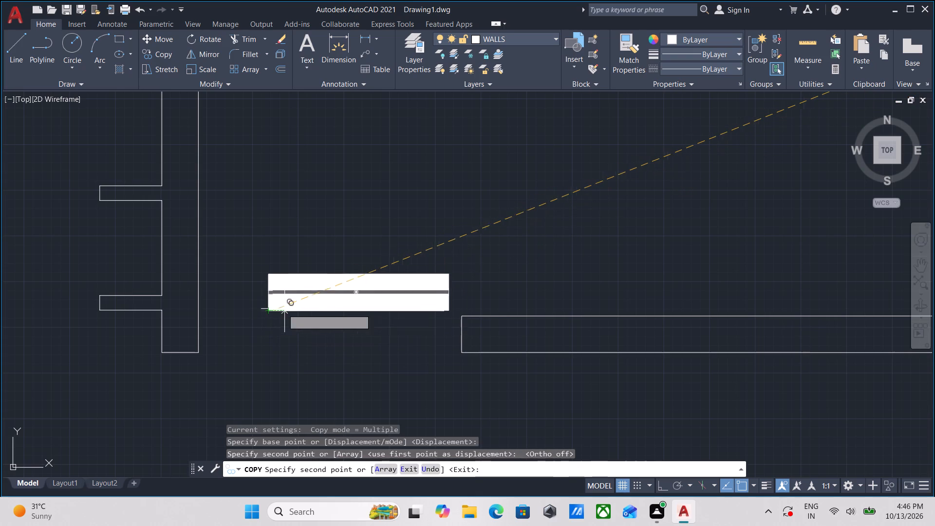
# Move the copied window by its southeast corner onto the southwest corner of the horizontal wall's open west end.
pyautogui.press('Escape')
pyautogui.click(436, 245)
pyautogui.moveTo(382, 305); pyautogui.dragTo(377, 314)
pyautogui.scroll(2, 371, 333)
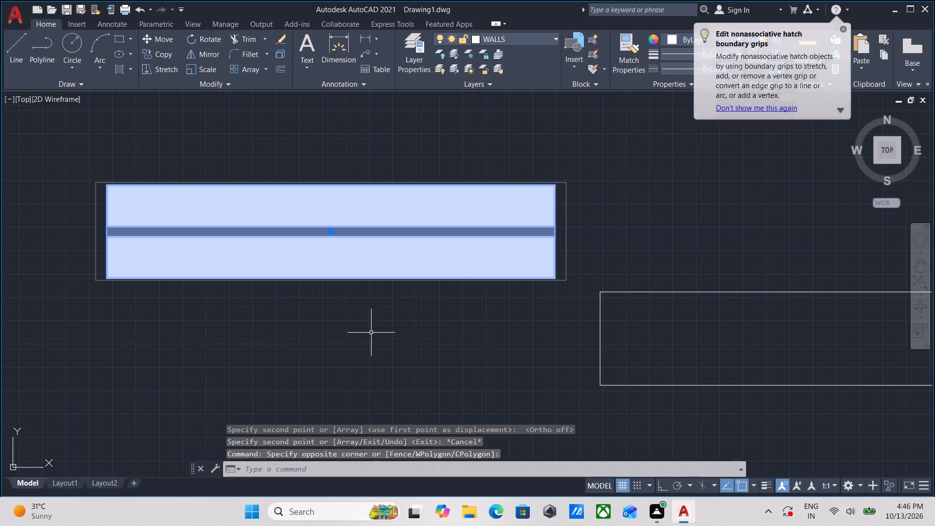
pyautogui.press('m')
pyautogui.press('Return')
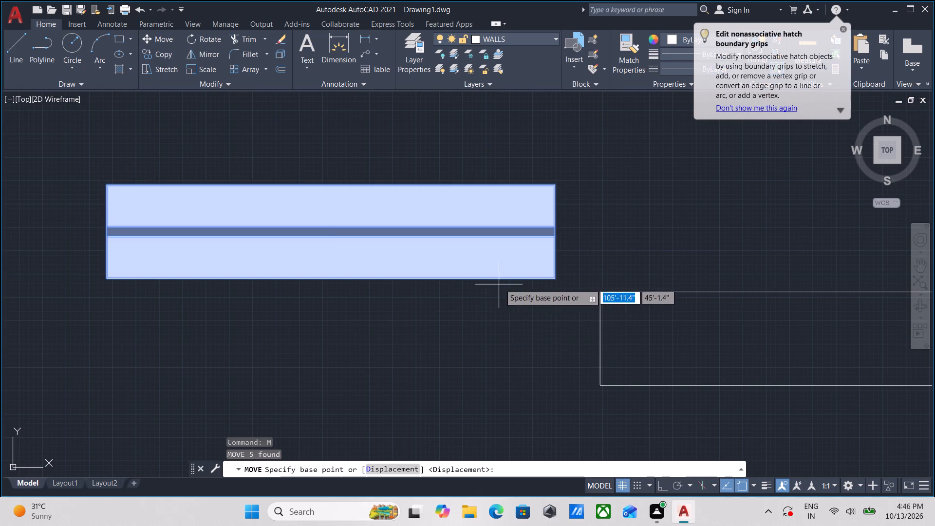
pyautogui.click(556, 281)
pyautogui.click(602, 385)
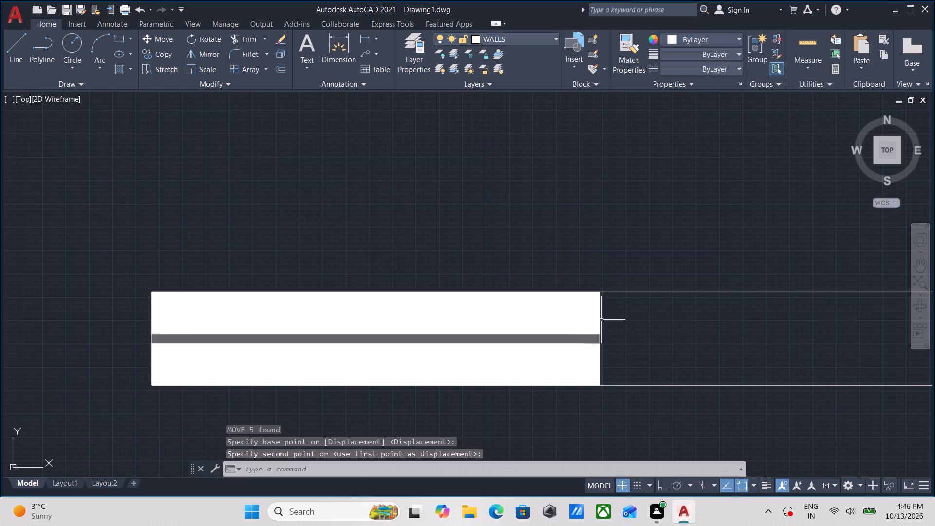
# Ungroup the window placed against the horizontal wall's west end.
pyautogui.press('Escape')
pyautogui.click(581, 270)
pyautogui.click(486, 319)
pyautogui.moveTo(422, 317); pyautogui.dragTo(451, 315, button='middle')
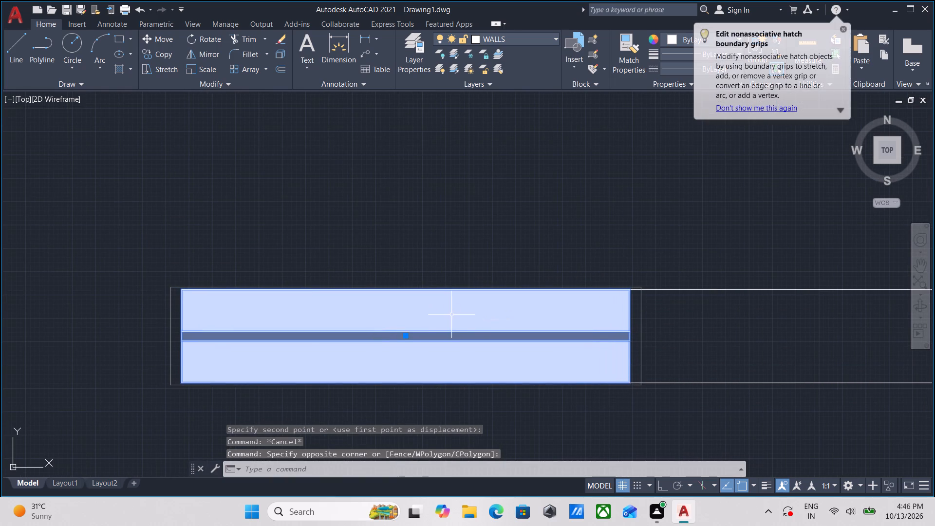
pyautogui.write('ung')
pyautogui.press('Return')
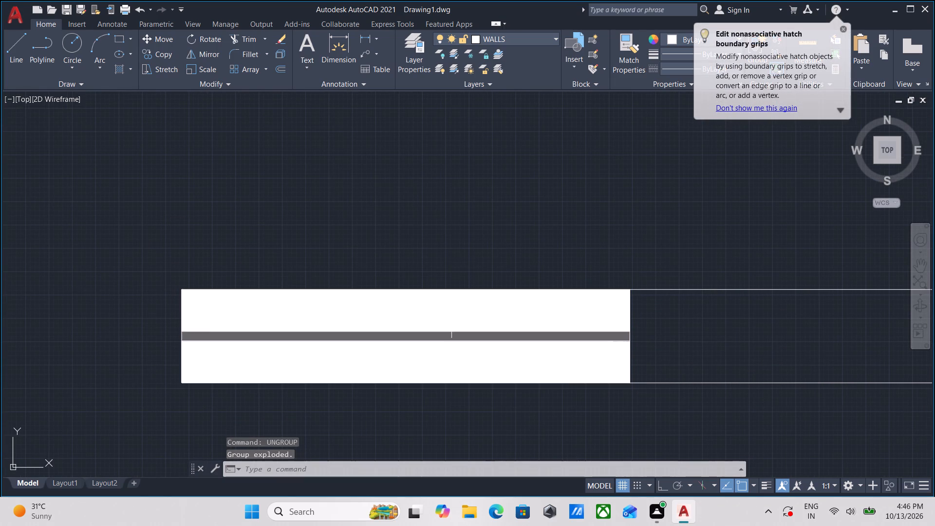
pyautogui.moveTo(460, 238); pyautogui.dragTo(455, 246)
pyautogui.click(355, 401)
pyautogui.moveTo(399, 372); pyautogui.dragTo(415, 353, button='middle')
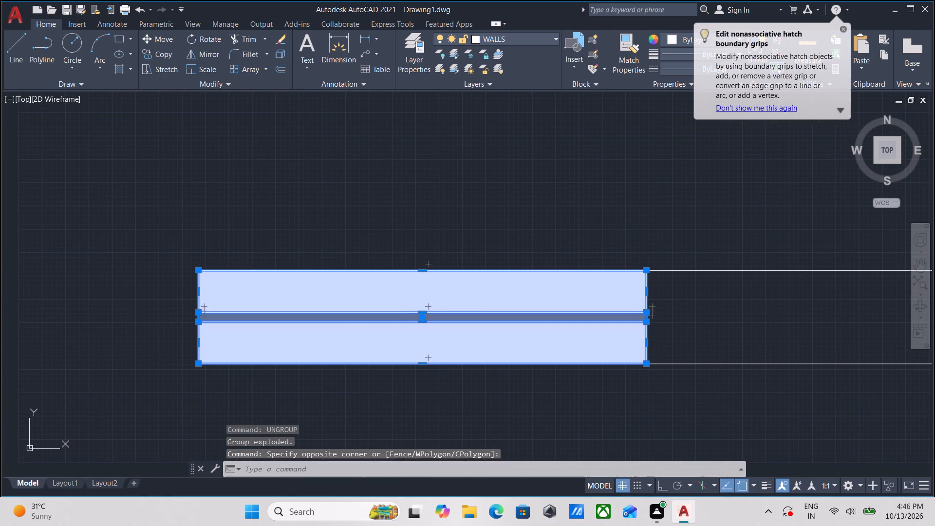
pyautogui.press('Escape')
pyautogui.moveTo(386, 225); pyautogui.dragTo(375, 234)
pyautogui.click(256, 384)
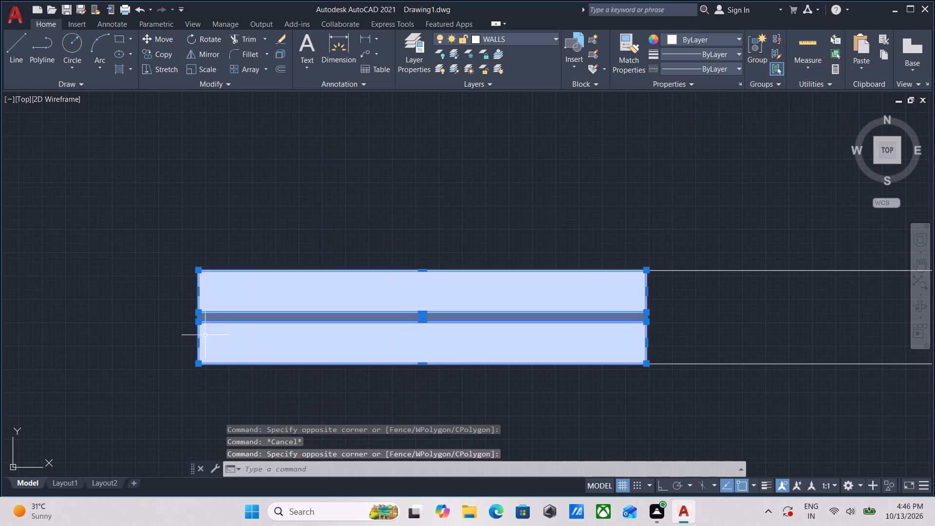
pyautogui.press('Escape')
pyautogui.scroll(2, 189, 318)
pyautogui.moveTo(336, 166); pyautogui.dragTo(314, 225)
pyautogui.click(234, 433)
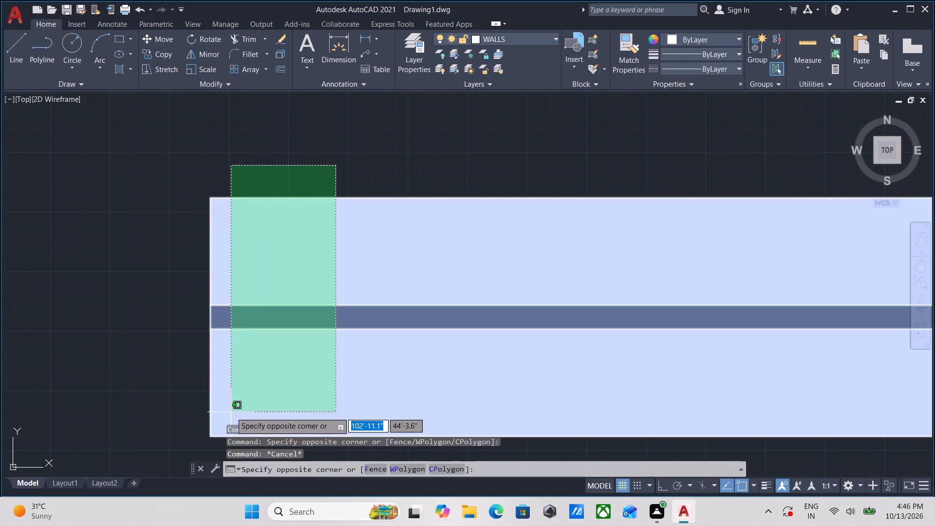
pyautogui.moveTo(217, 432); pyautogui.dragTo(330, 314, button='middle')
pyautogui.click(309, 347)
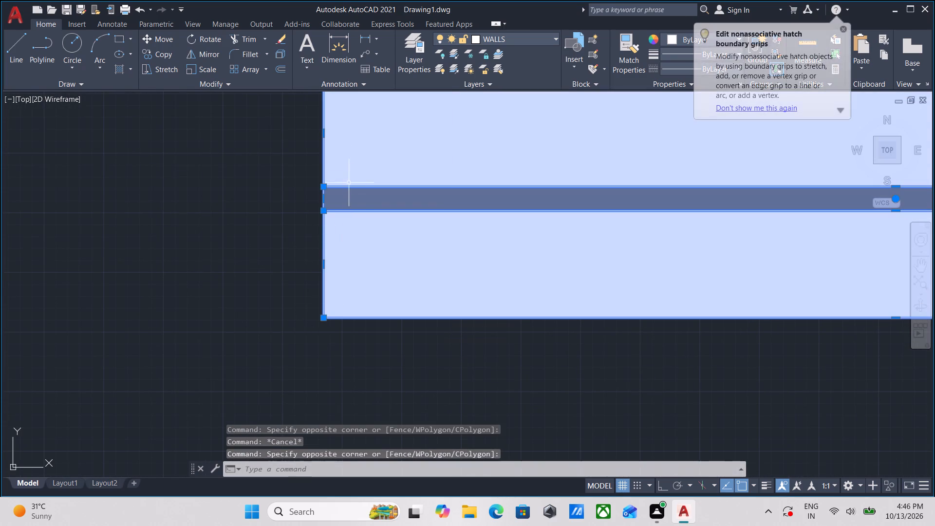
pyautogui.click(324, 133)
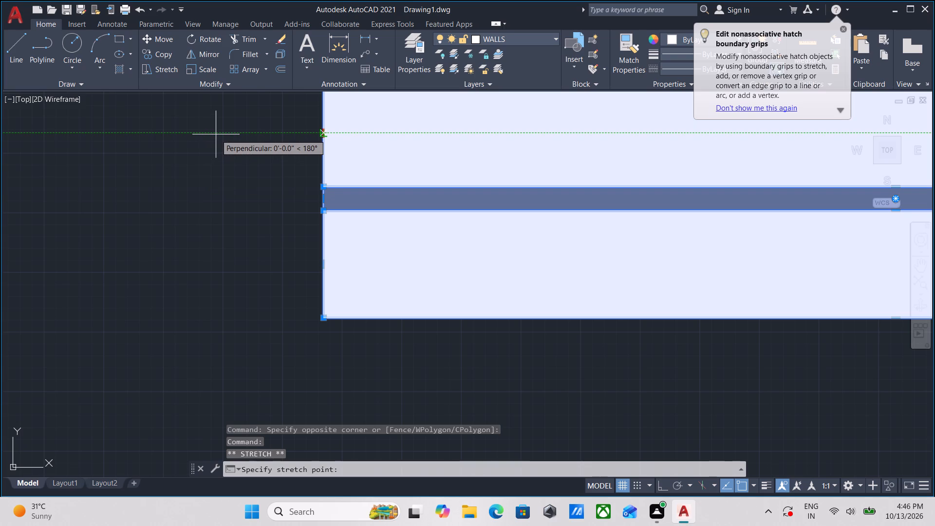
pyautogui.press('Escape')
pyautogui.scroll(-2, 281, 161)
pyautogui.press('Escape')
# Stretch the window's west end by its southwest corner to the southwest wall's inner face, spanning the whole gap.
pyautogui.click(348, 105)
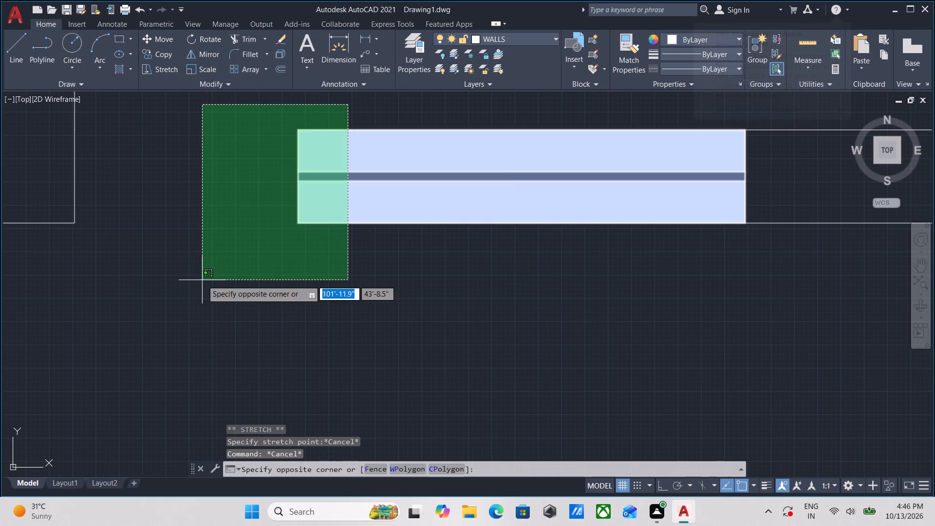
pyautogui.click(202, 280)
pyautogui.write('str')
pyautogui.press('Return')
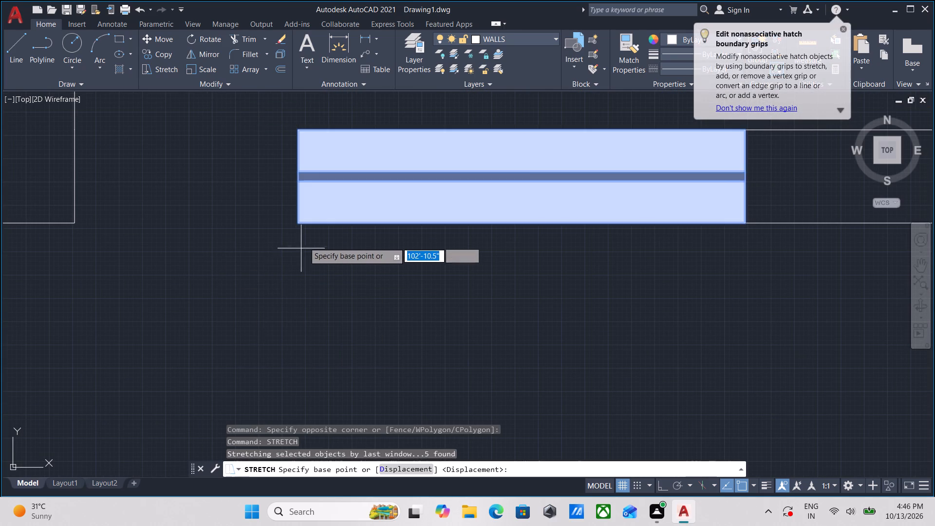
pyautogui.click(298, 222)
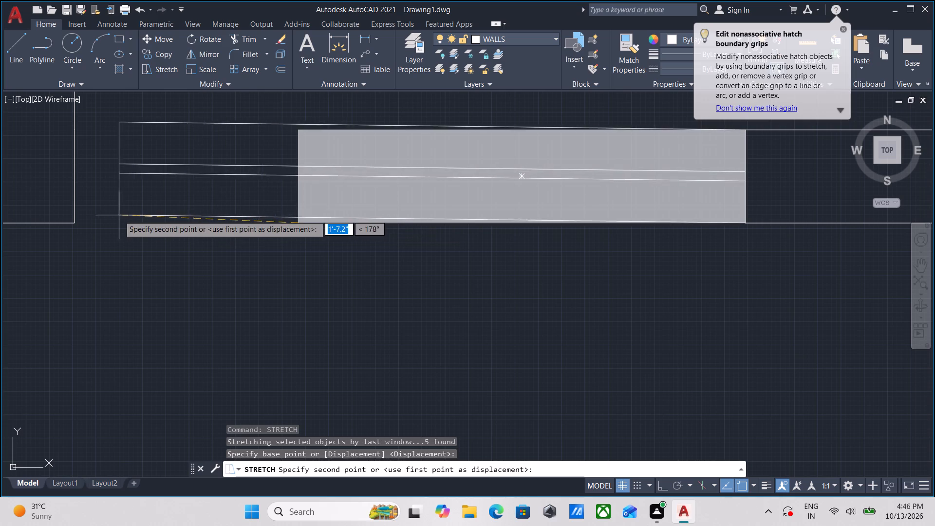
pyautogui.click(75, 222)
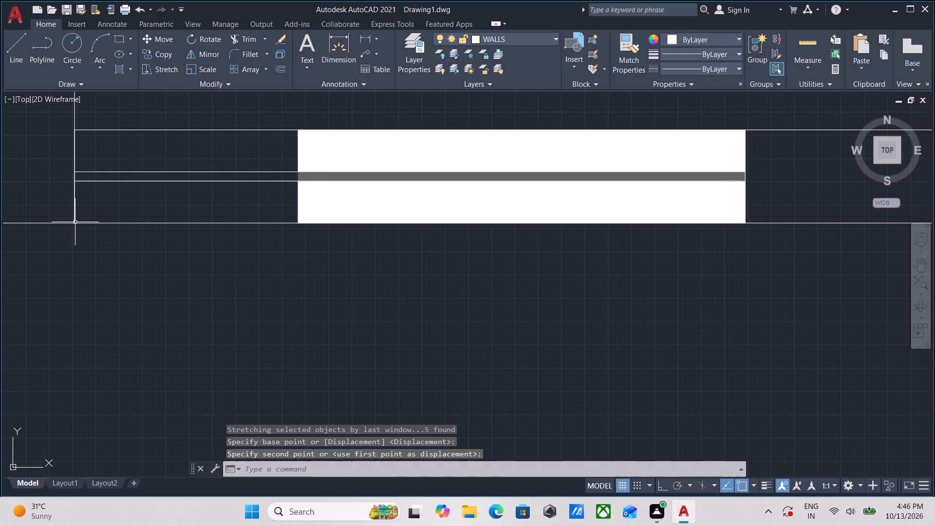
# Erase the stretched window's old white and grey gradient fills.
pyautogui.click(316, 198)
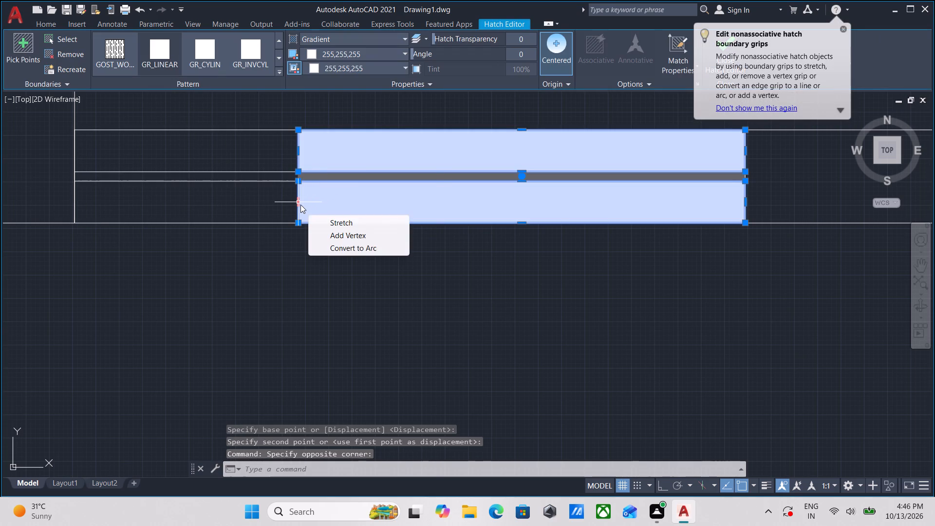
pyautogui.rightClick(300, 205)
pyautogui.click(341, 273)
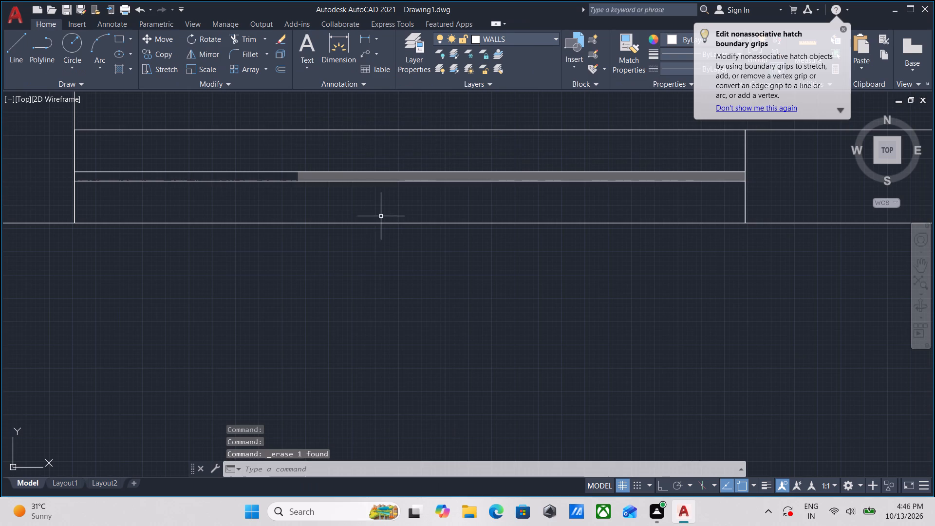
pyautogui.scroll(1, 294, 167)
pyautogui.click(307, 181)
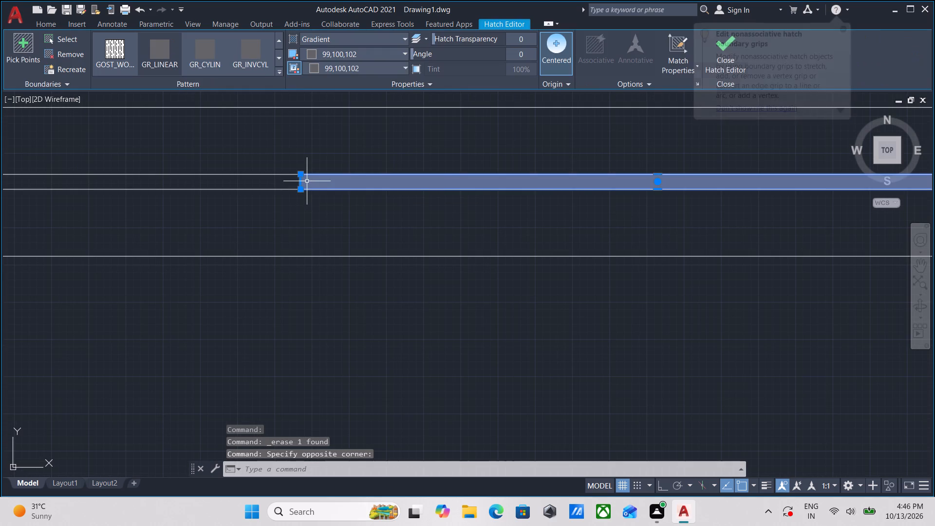
pyautogui.rightClick(307, 181)
pyautogui.click(341, 274)
# Hatch the stretched window's narrow middle strip with a solid fill in colour 74,74,74.
pyautogui.scroll(-1, 355, 265)
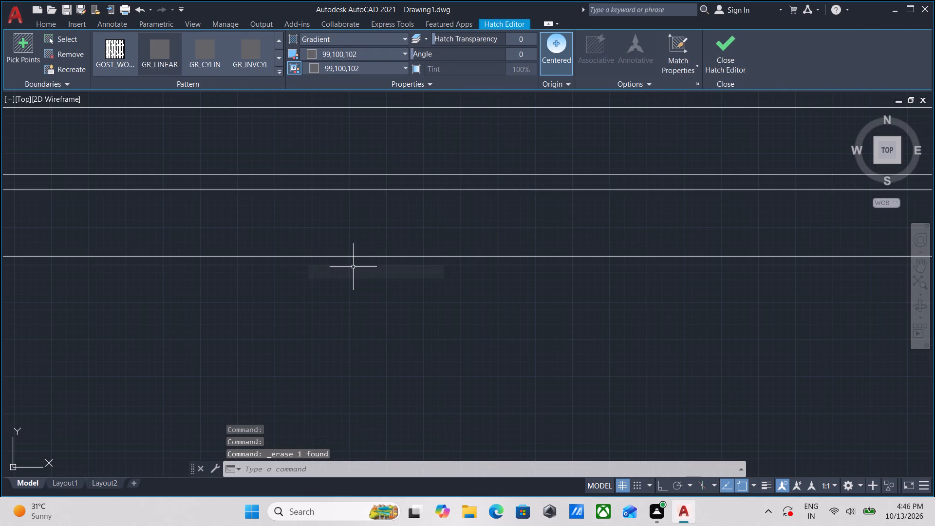
pyautogui.scroll(-1, 359, 263)
pyautogui.moveTo(571, 203); pyautogui.dragTo(650, 238, button='middle')
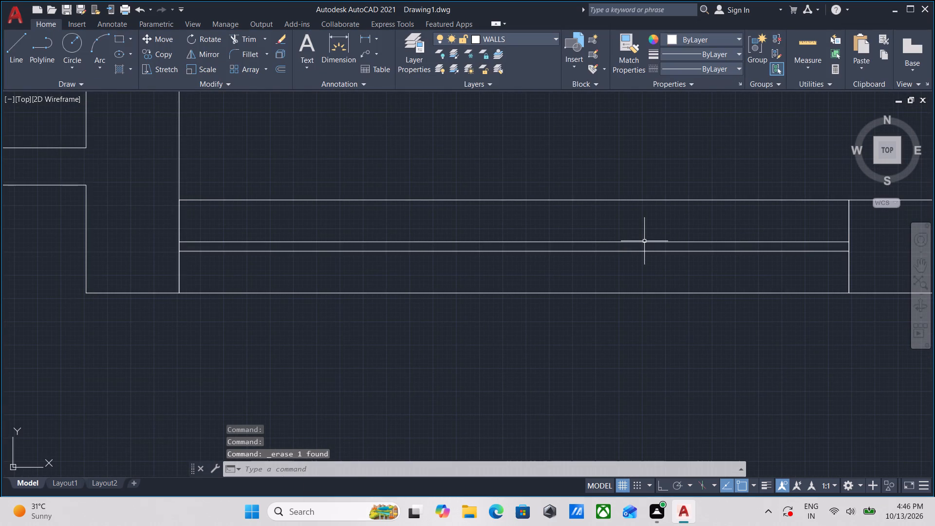
pyautogui.press('h')
pyautogui.press('Return')
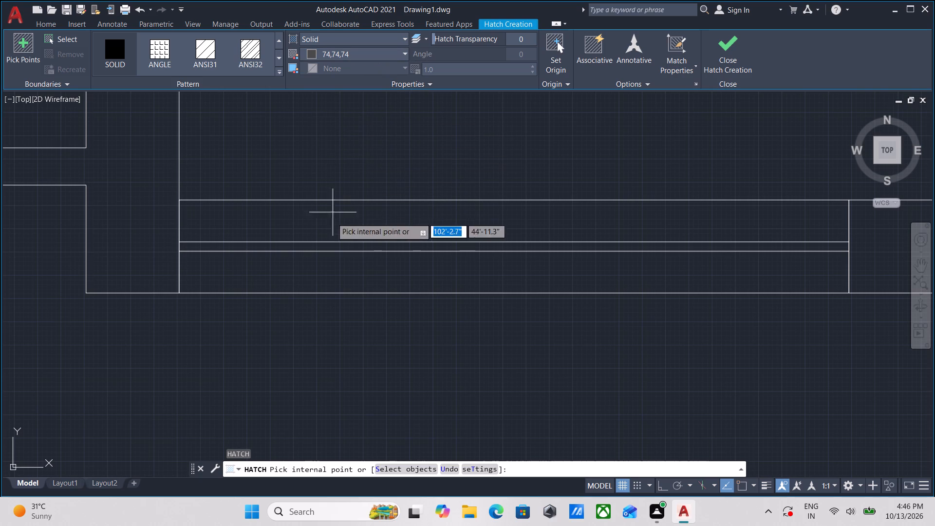
pyautogui.click(329, 246)
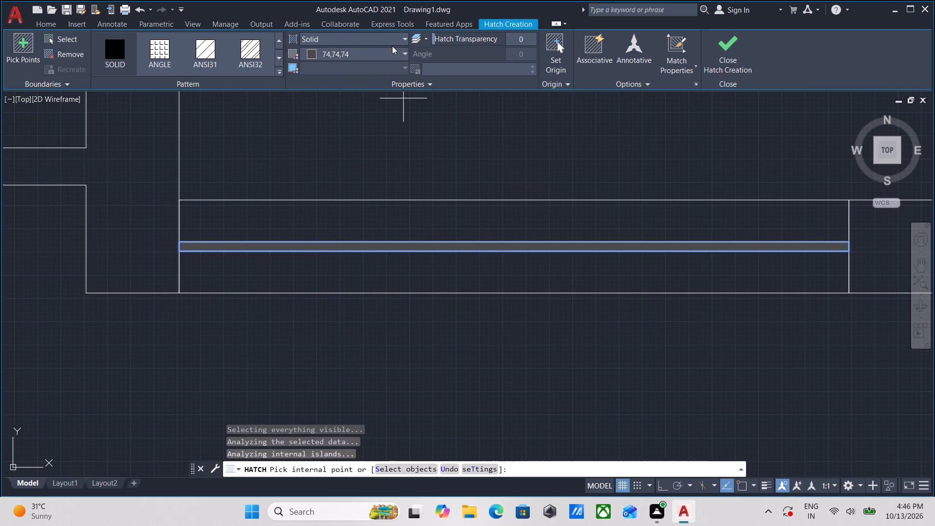
pyautogui.click(741, 40)
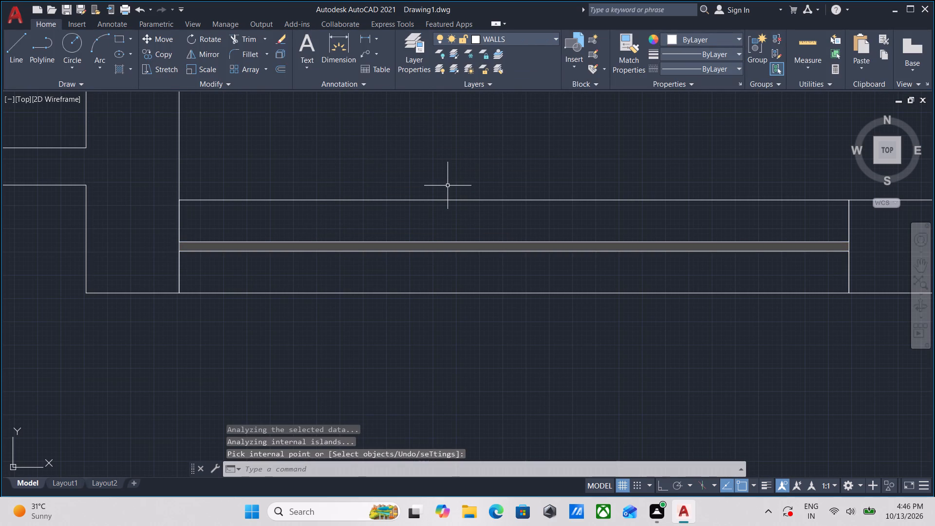
# Hatch the window's two outer strips with a solid fill in colour 255,255,255.
pyautogui.press('h')
pyautogui.press('Return')
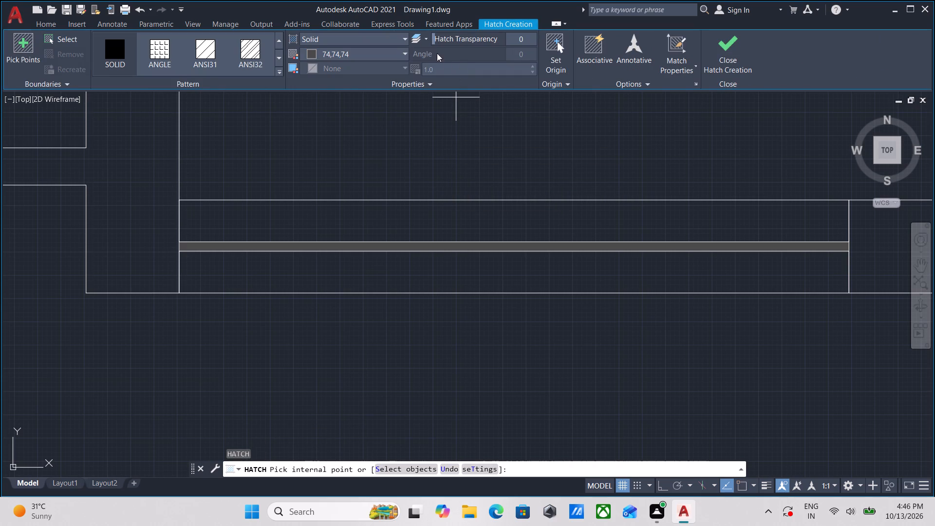
pyautogui.click(346, 54)
pyautogui.click(307, 169)
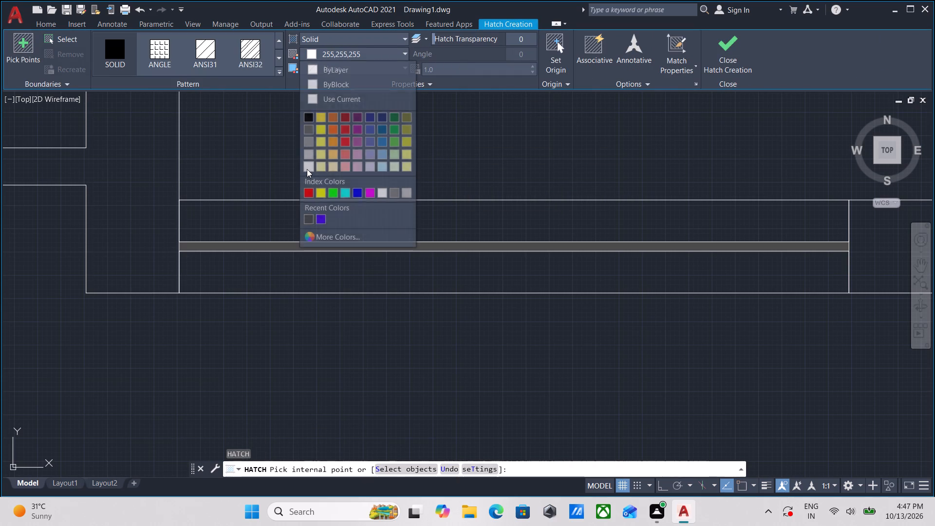
pyautogui.click(340, 219)
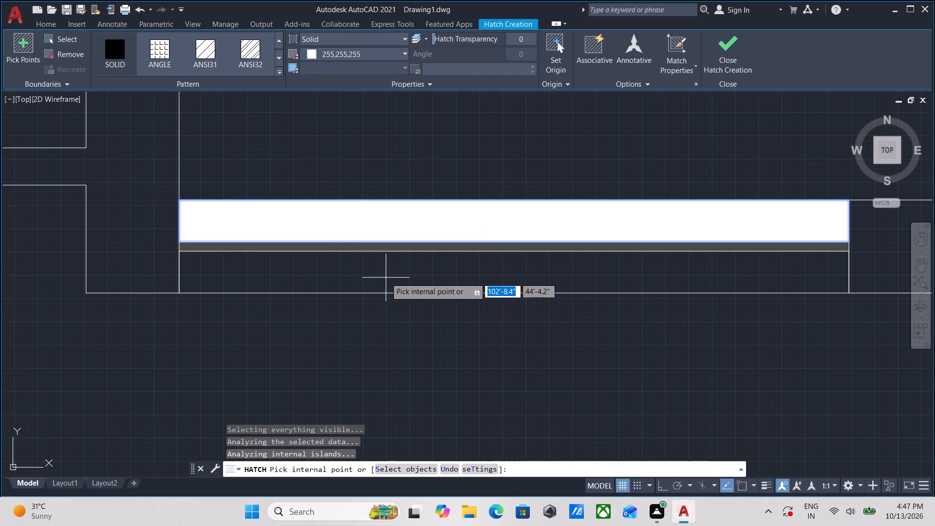
pyautogui.click(386, 277)
pyautogui.click(729, 47)
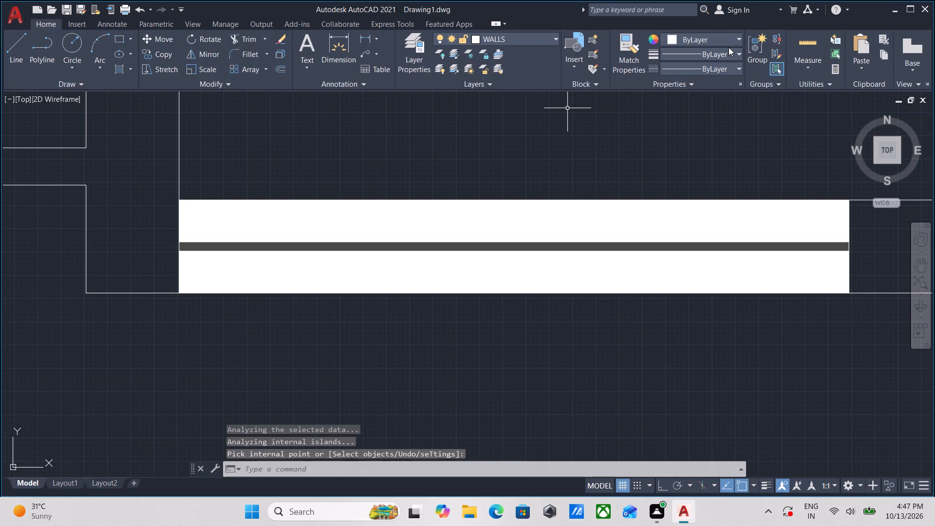
# Examine the floor plan around the southwest window, including the adjoining rooms, stairs and southern walls.
pyautogui.scroll(-4, 729, 61)
pyautogui.scroll(-2, 674, 163)
pyautogui.press('Escape')
pyautogui.scroll(-1, 674, 163)
pyautogui.moveTo(674, 163); pyautogui.dragTo(553, 217, button='middle')
pyautogui.scroll(-2, 552, 209)
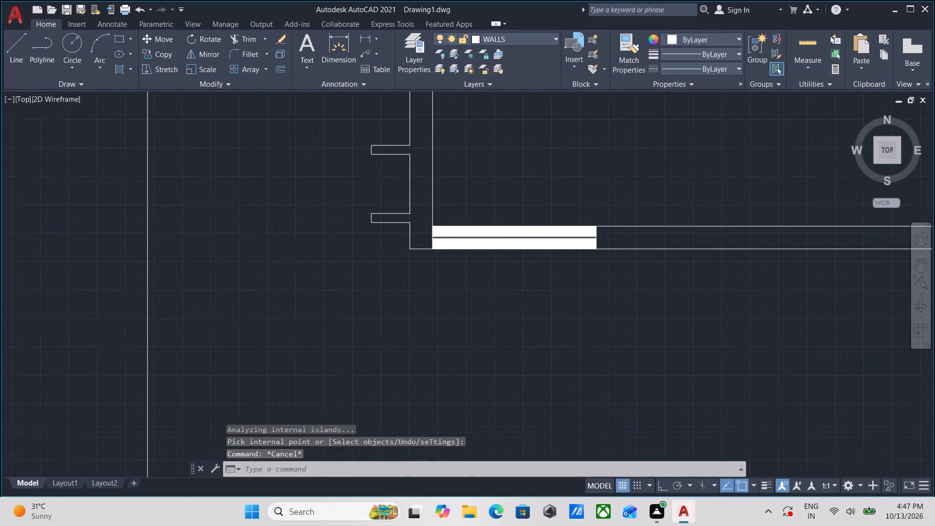
pyautogui.scroll(-1, 552, 209)
pyautogui.moveTo(552, 209); pyautogui.dragTo(472, 231, button='middle')
pyautogui.scroll(4, 471, 232)
pyautogui.scroll(3, 574, 210)
pyautogui.scroll(-2, 574, 210)
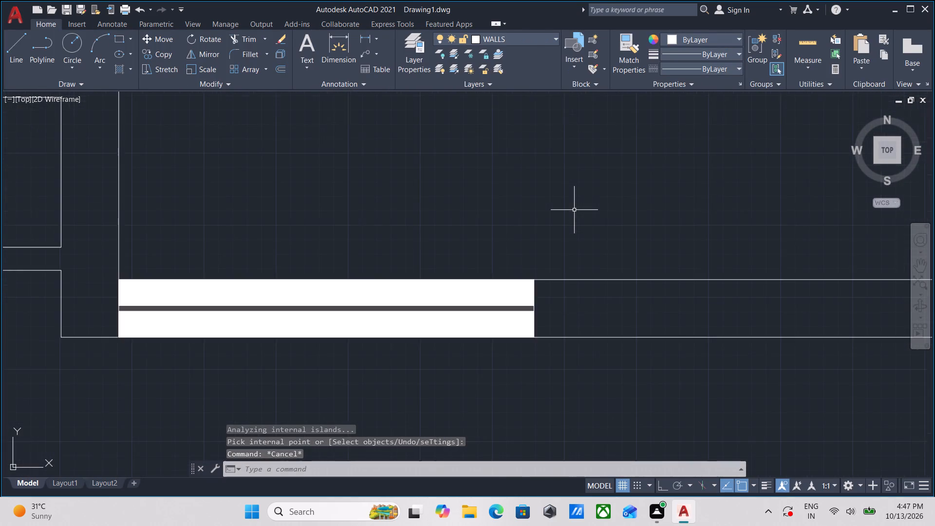
pyautogui.scroll(-3, 577, 210)
pyautogui.moveTo(577, 210); pyautogui.dragTo(497, 244, button='middle')
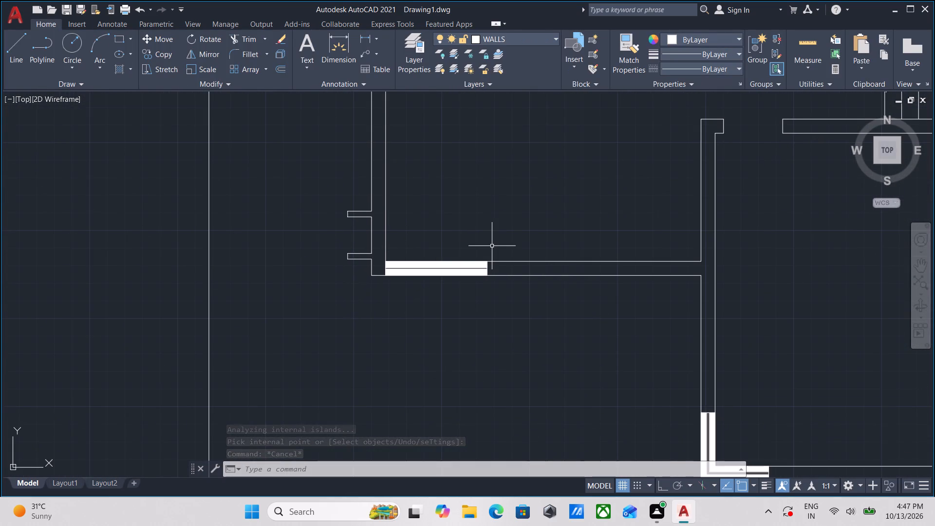
pyautogui.scroll(2, 492, 246)
pyautogui.scroll(-1, 492, 246)
pyautogui.moveTo(492, 246); pyautogui.dragTo(434, 276, button='middle')
pyautogui.scroll(-3, 462, 249)
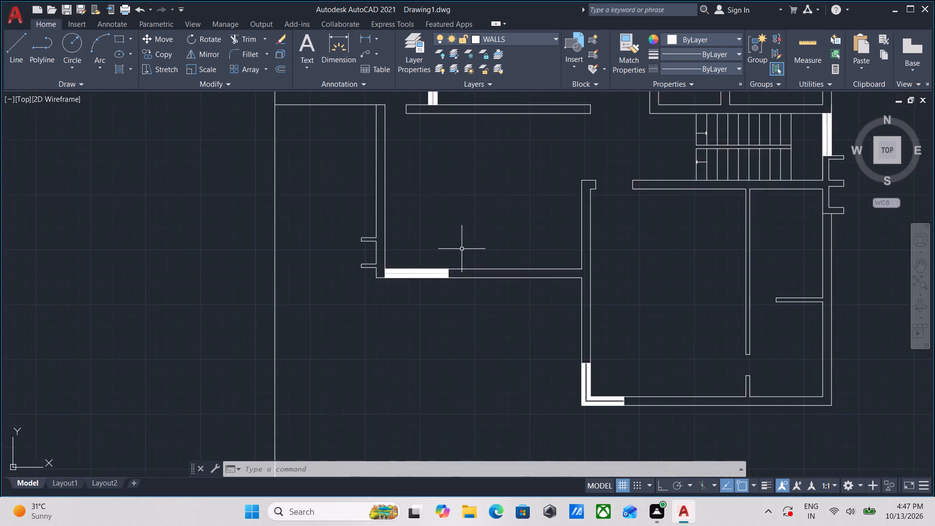
pyautogui.moveTo(449, 259); pyautogui.dragTo(373, 311, button='middle')
pyautogui.moveTo(406, 288); pyautogui.dragTo(356, 318, button='middle')
pyautogui.moveTo(387, 279); pyautogui.dragTo(342, 326, button='middle')
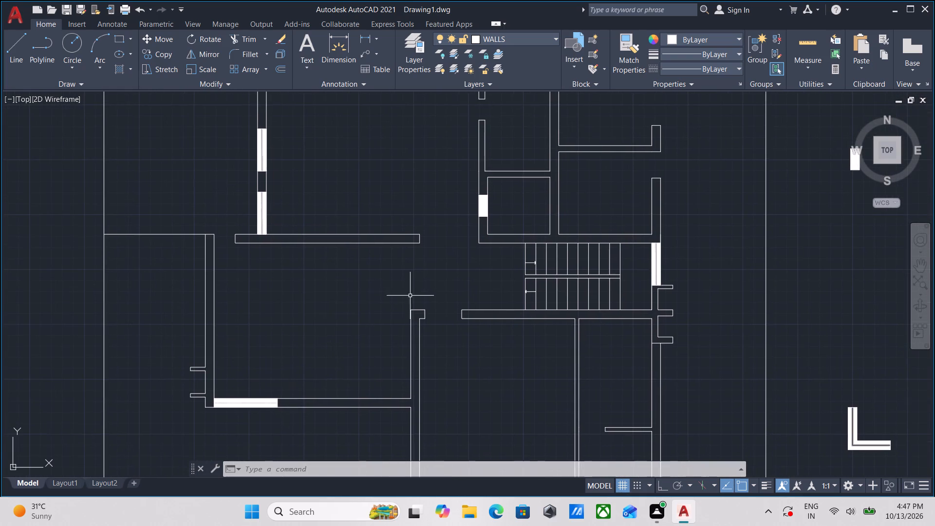
pyautogui.moveTo(410, 296); pyautogui.dragTo(380, 321, button='middle')
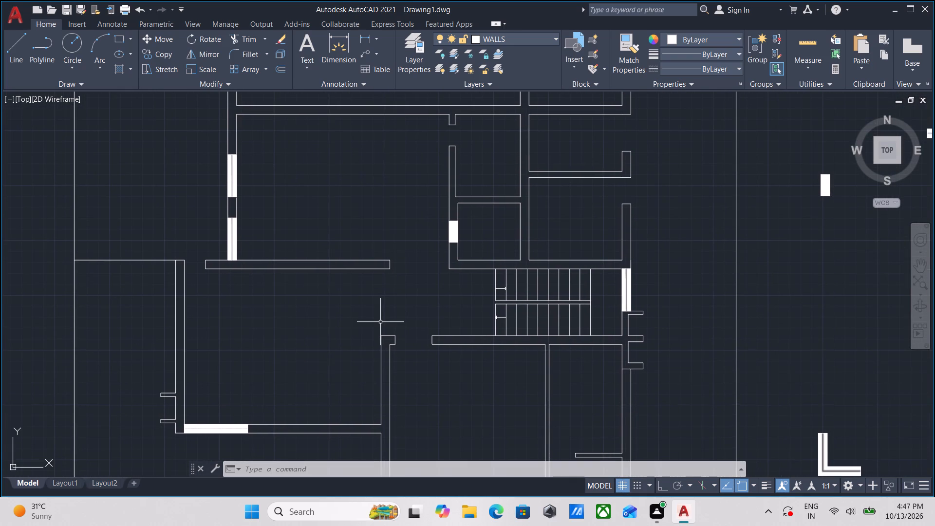
pyautogui.moveTo(385, 321); pyautogui.dragTo(470, 211, button='middle')
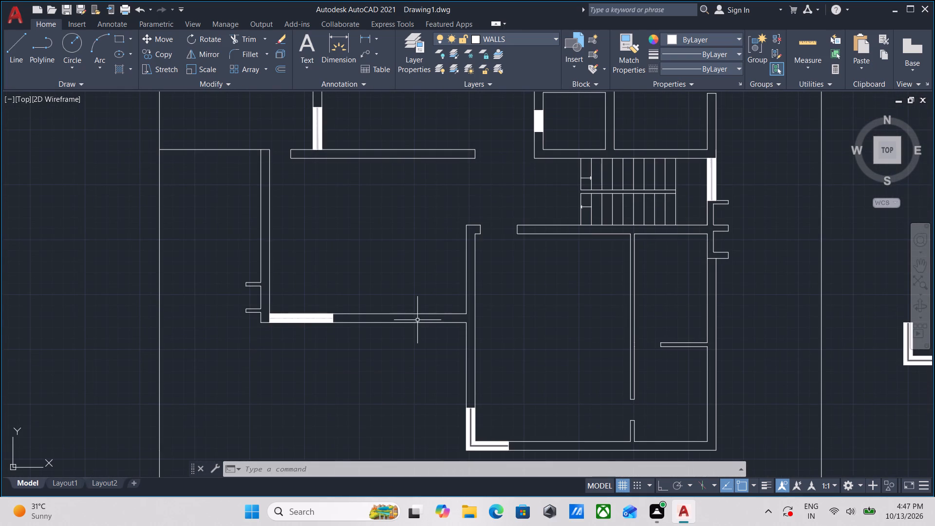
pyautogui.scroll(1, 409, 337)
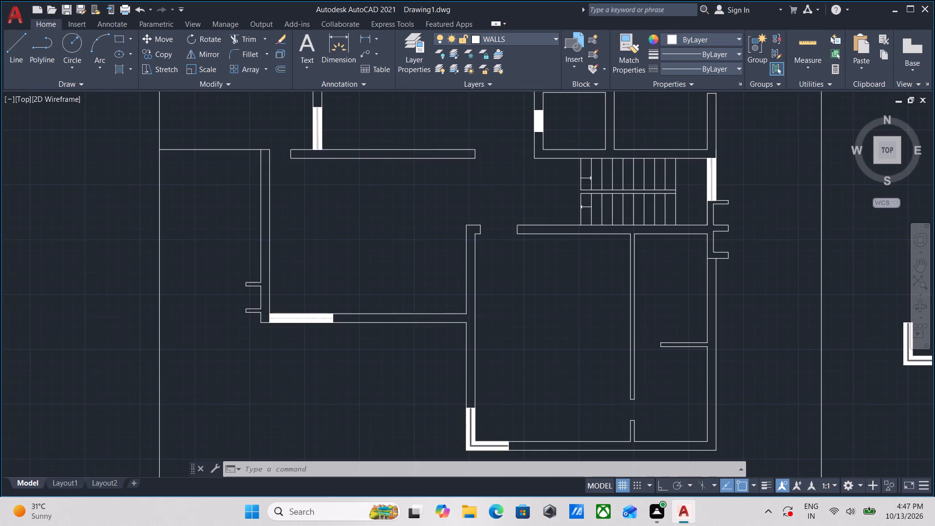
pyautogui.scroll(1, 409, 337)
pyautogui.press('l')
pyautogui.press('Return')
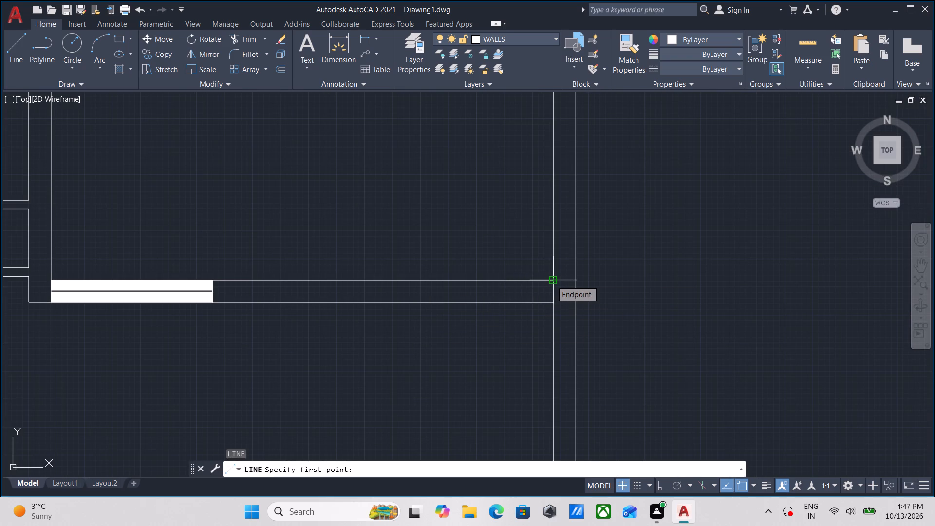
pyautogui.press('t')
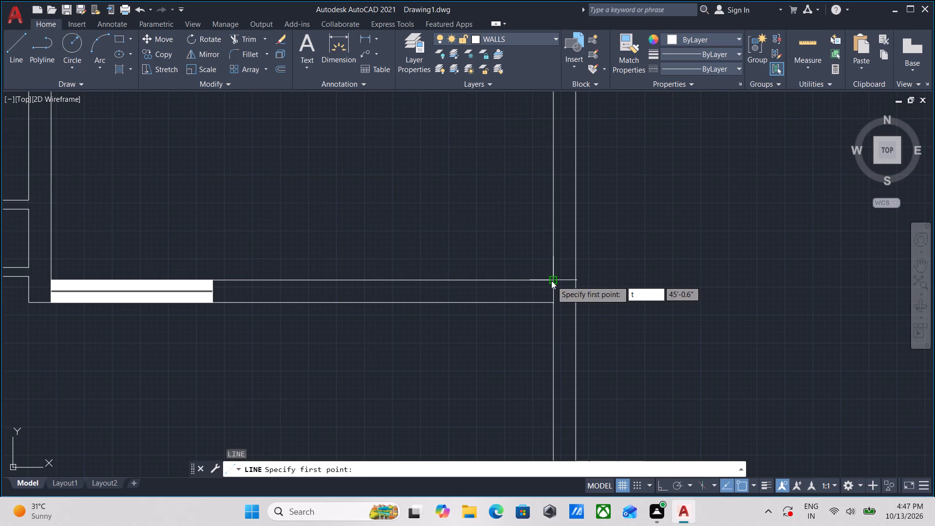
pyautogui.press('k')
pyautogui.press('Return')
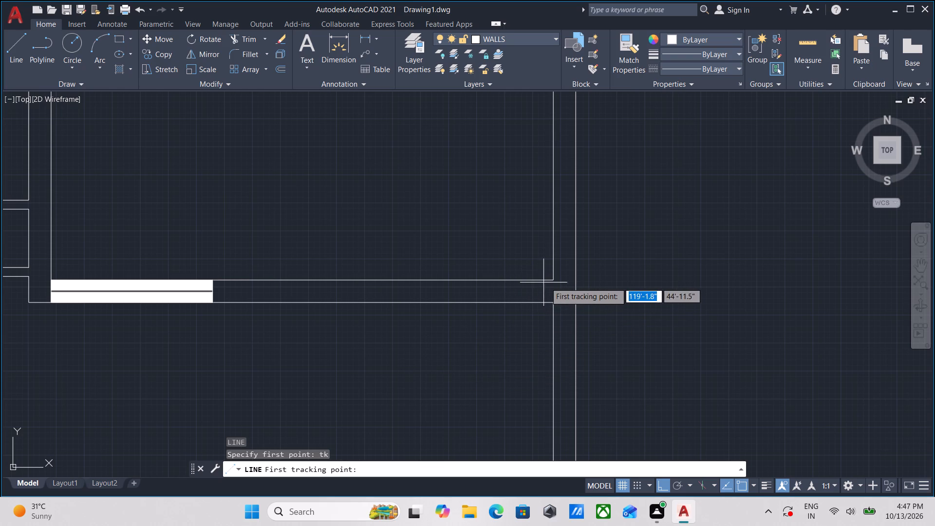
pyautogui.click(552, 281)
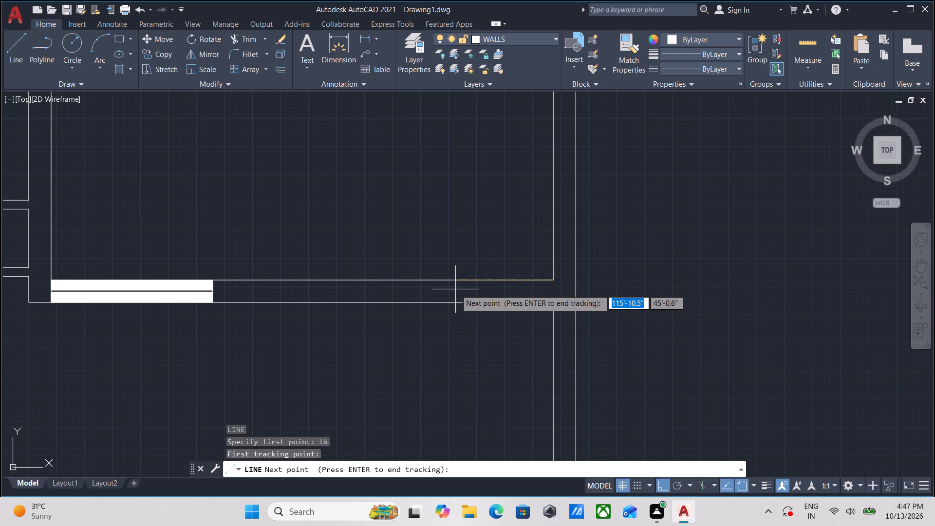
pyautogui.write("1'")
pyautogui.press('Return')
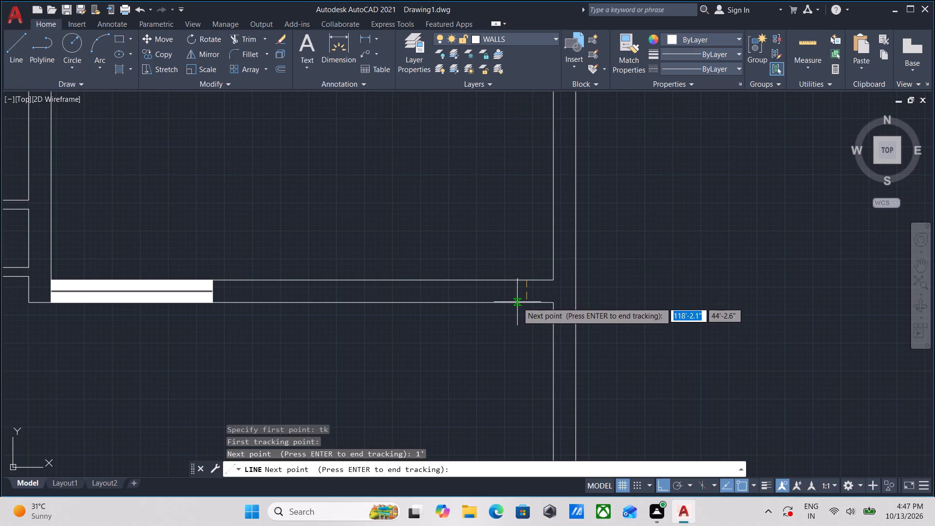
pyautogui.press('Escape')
# Draw a line across the horizontal wall east of the southwest window, 2' west of its corner with the vertical wall.
pyautogui.scroll(1, 549, 280)
pyautogui.press('l')
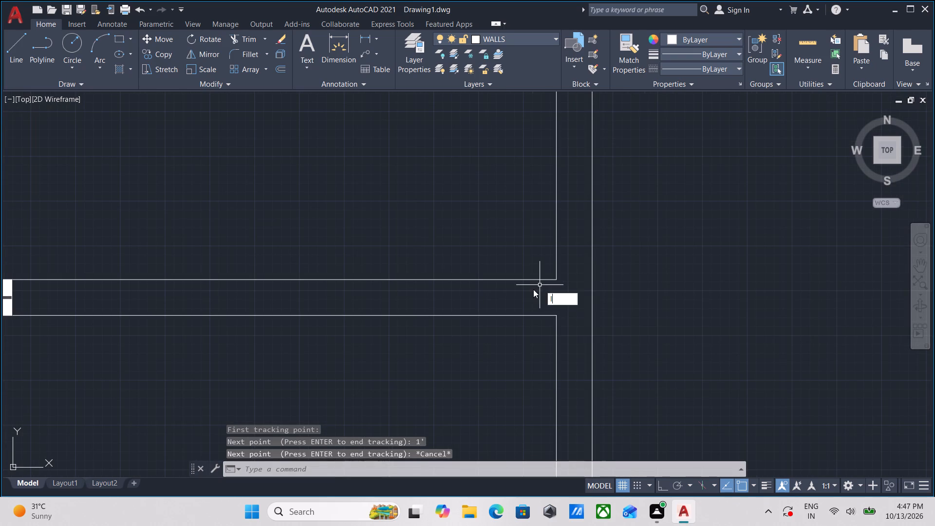
pyautogui.press('Return')
pyautogui.write('tk')
pyautogui.press('Return')
pyautogui.click(553, 279)
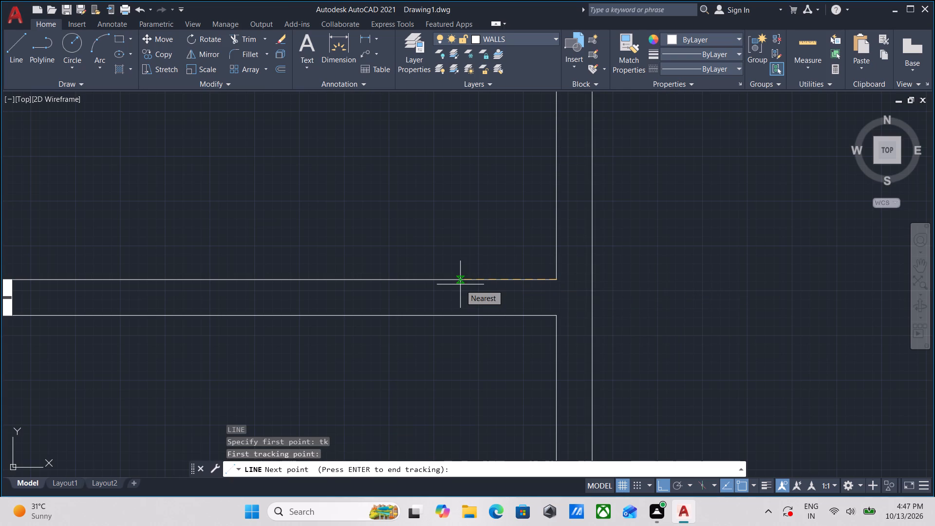
pyautogui.press('2')
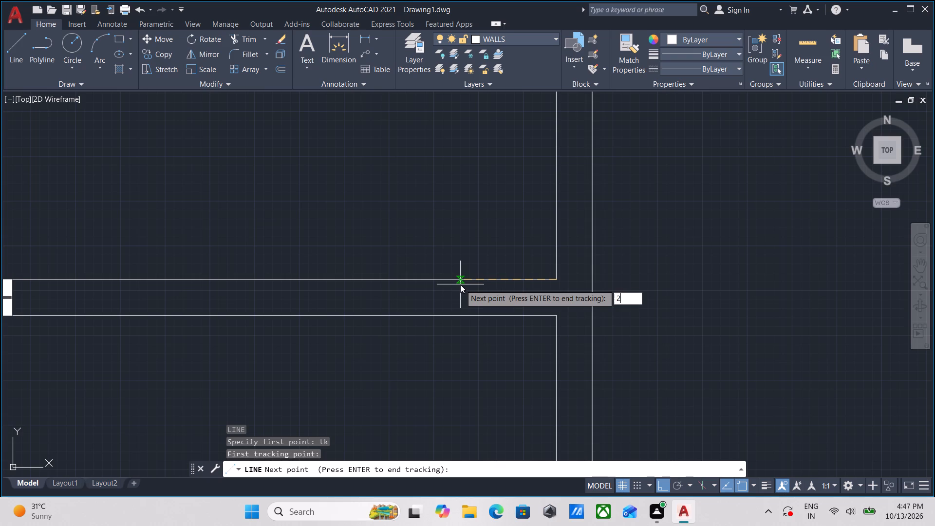
pyautogui.press("'")
pyautogui.press('Return')
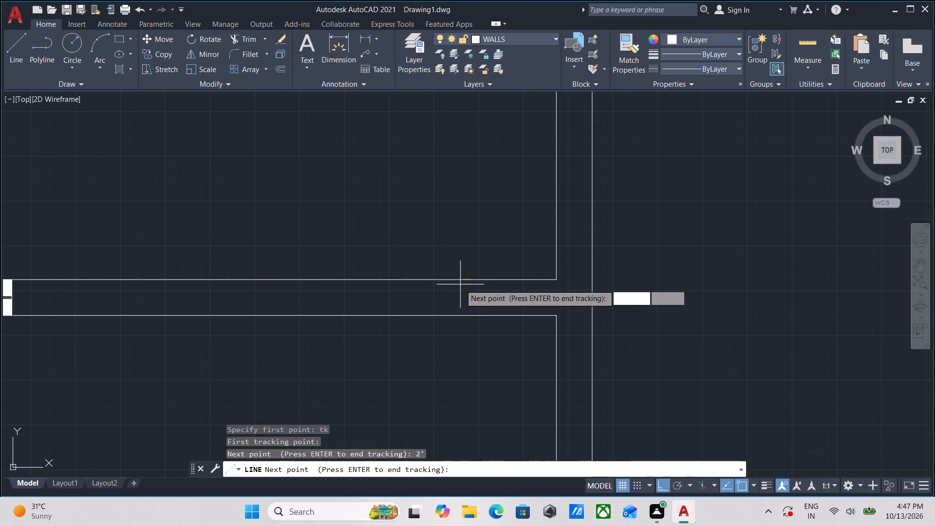
pyautogui.press('Return')
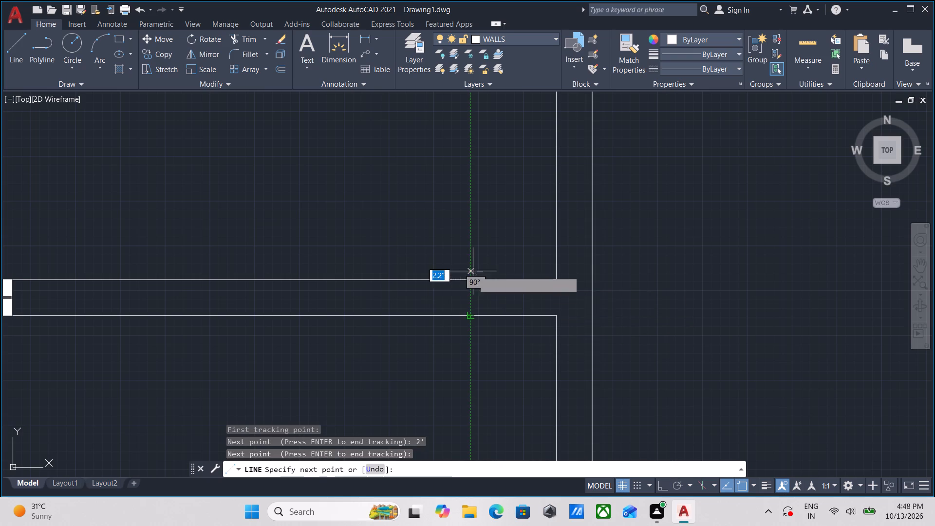
pyautogui.scroll(3, 473, 319)
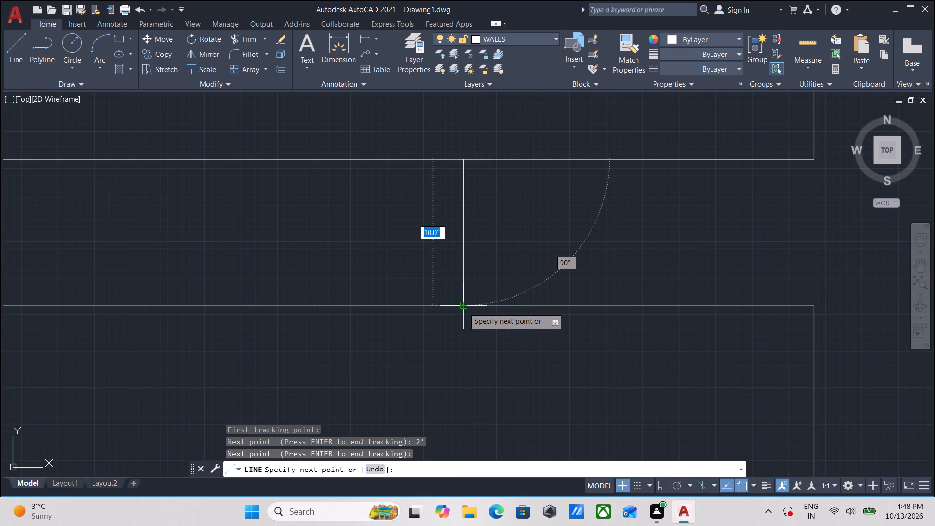
pyautogui.press('F8')
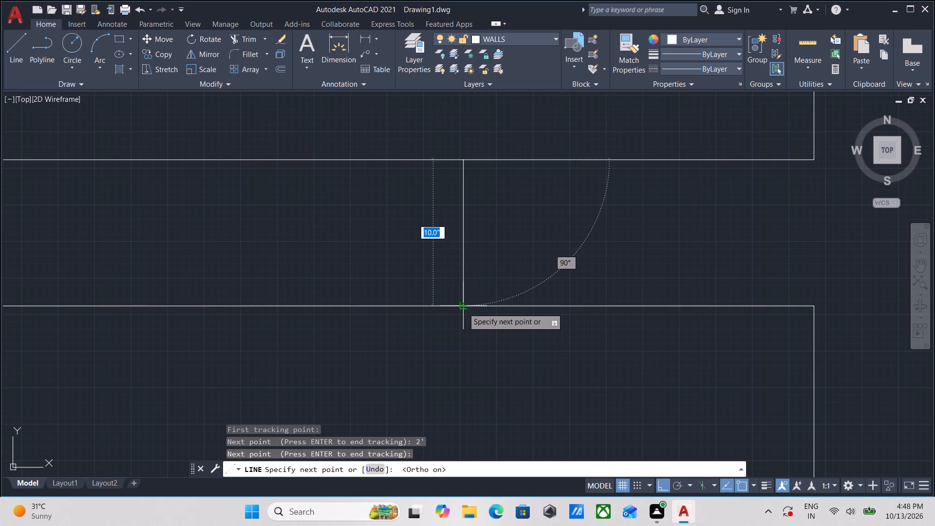
pyautogui.click(463, 310)
pyautogui.press('Escape')
# Offset the new cross line 3'6" west along the wall to mark the opening's other side.
pyautogui.moveTo(524, 250); pyautogui.dragTo(508, 248)
pyautogui.click(405, 241)
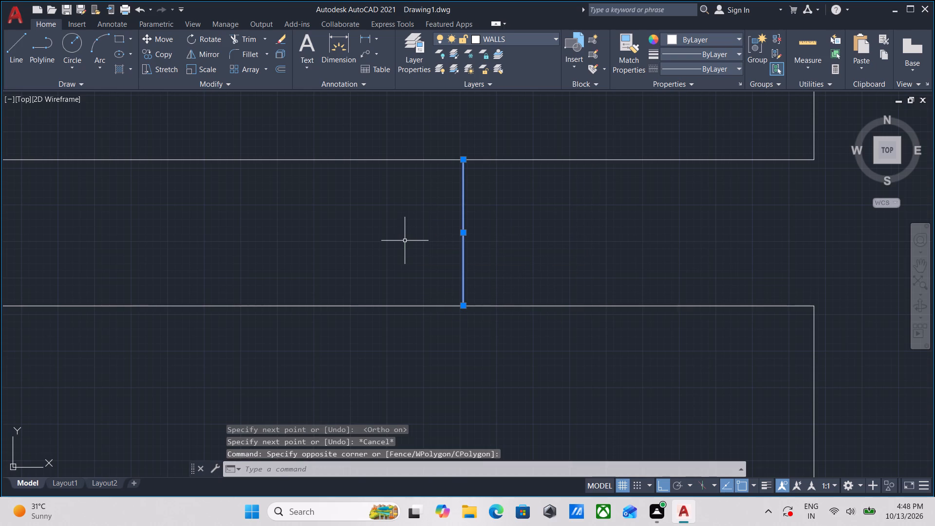
pyautogui.press('o')
pyautogui.press('Return')
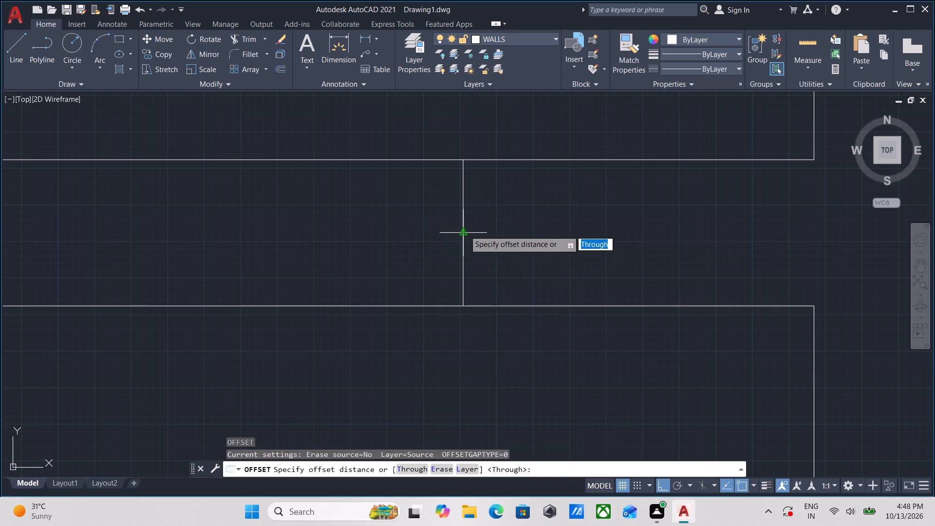
pyautogui.click(465, 230)
pyautogui.click(377, 235)
pyautogui.write("3'6")
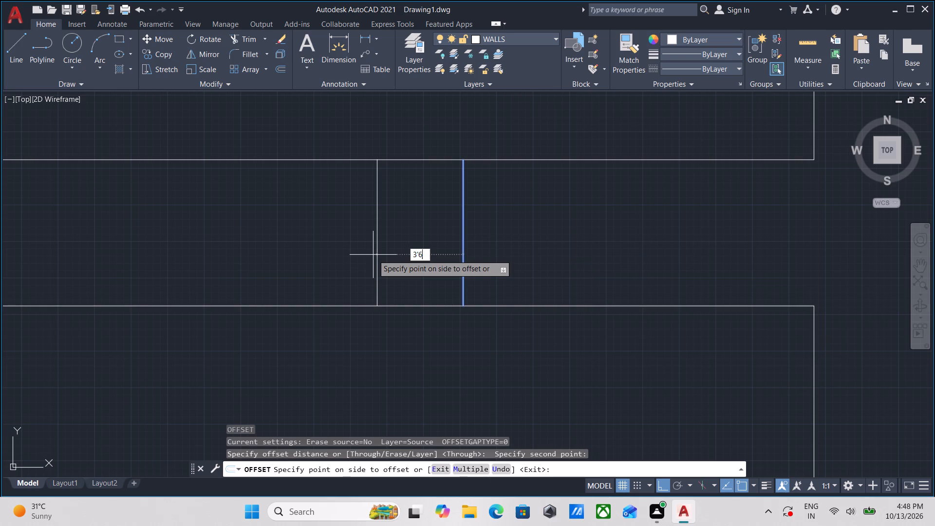
pyautogui.press('Return')
pyautogui.scroll(-2, 373, 255)
pyautogui.moveTo(373, 255); pyautogui.dragTo(527, 246, button='middle')
pyautogui.scroll(-1, 453, 298)
pyautogui.moveTo(453, 298); pyautogui.dragTo(453, 303, button='middle')
pyautogui.press('Escape')
# Trim both wall lines between the two cross lines to open the wall.
pyautogui.moveTo(453, 303); pyautogui.dragTo(453, 323, button='middle')
pyautogui.write('tr')
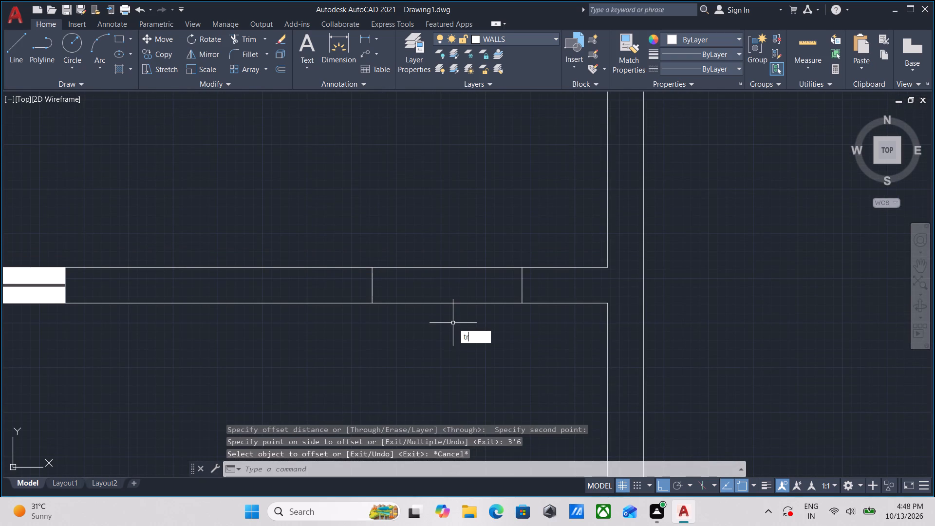
pyautogui.press('Return')
pyautogui.click(453, 323)
pyautogui.click(456, 165)
pyautogui.scroll(-1, 461, 185)
pyautogui.moveTo(461, 186); pyautogui.dragTo(448, 331, button='middle')
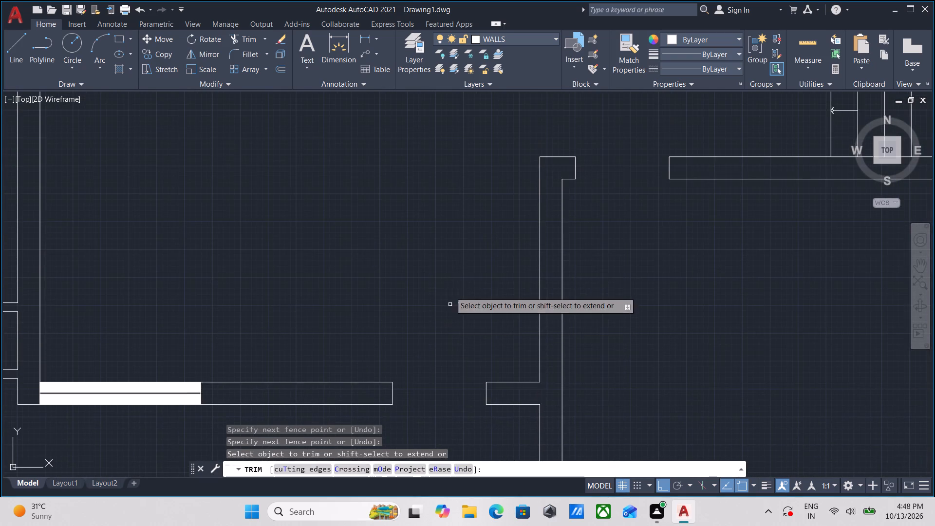
pyautogui.press('Escape')
# Examine the whole floor plan, especially the northern rooms and their dividing walls, for the next wall opening.
pyautogui.scroll(-3, 448, 267)
pyautogui.moveTo(448, 267); pyautogui.dragTo(432, 311, button='middle')
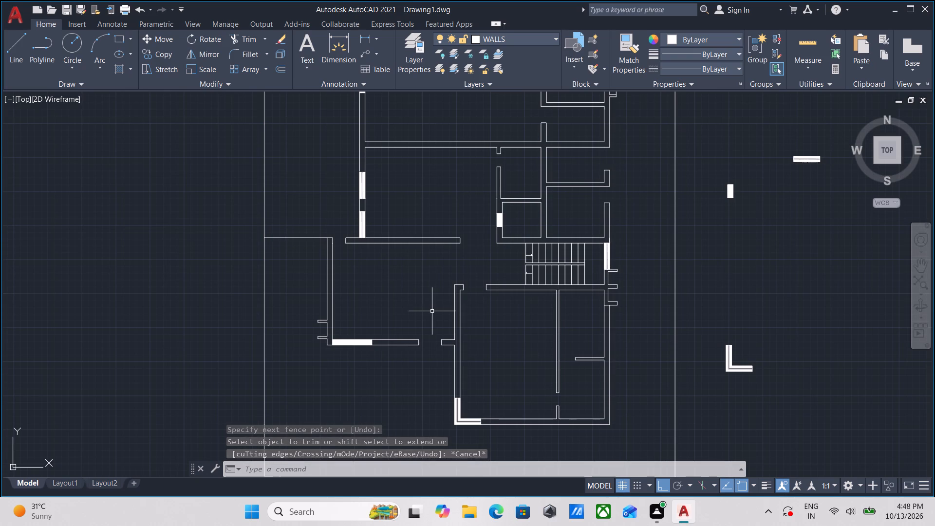
pyautogui.scroll(-2, 433, 361)
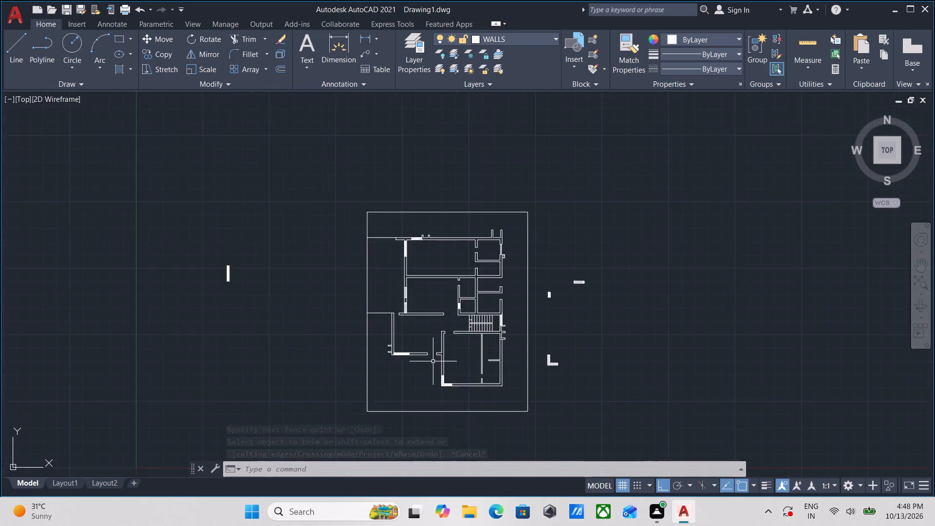
pyautogui.moveTo(433, 361); pyautogui.dragTo(374, 441, button='middle')
pyautogui.scroll(1, 374, 441)
pyautogui.scroll(2, 383, 363)
pyautogui.moveTo(376, 391); pyautogui.dragTo(397, 328, button='middle')
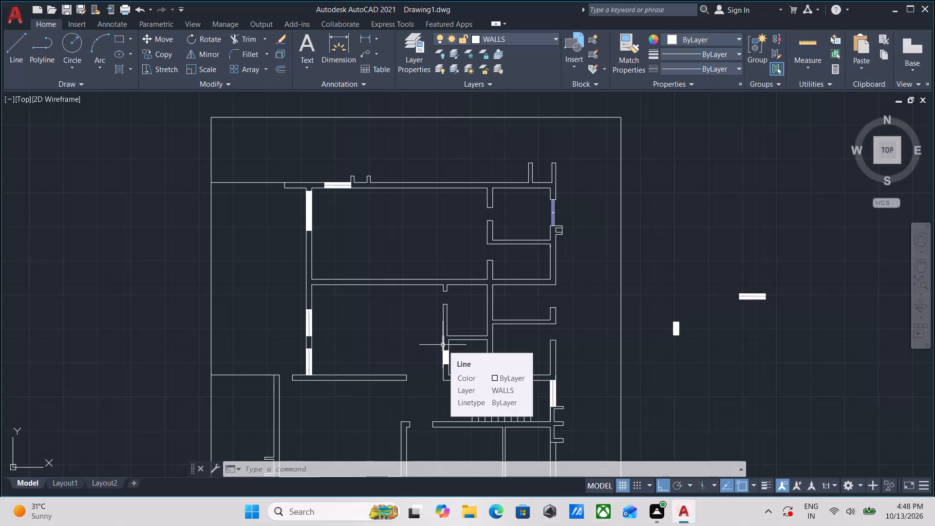
pyautogui.scroll(3, 370, 306)
pyautogui.scroll(-2, 331, 335)
pyautogui.moveTo(331, 323); pyautogui.dragTo(403, 229, button='middle')
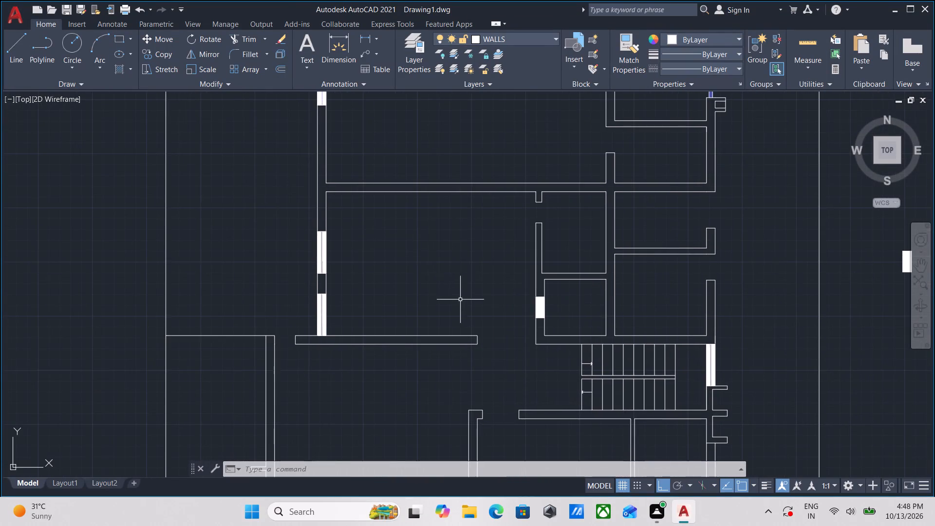
pyautogui.moveTo(464, 298); pyautogui.dragTo(471, 258, button='middle')
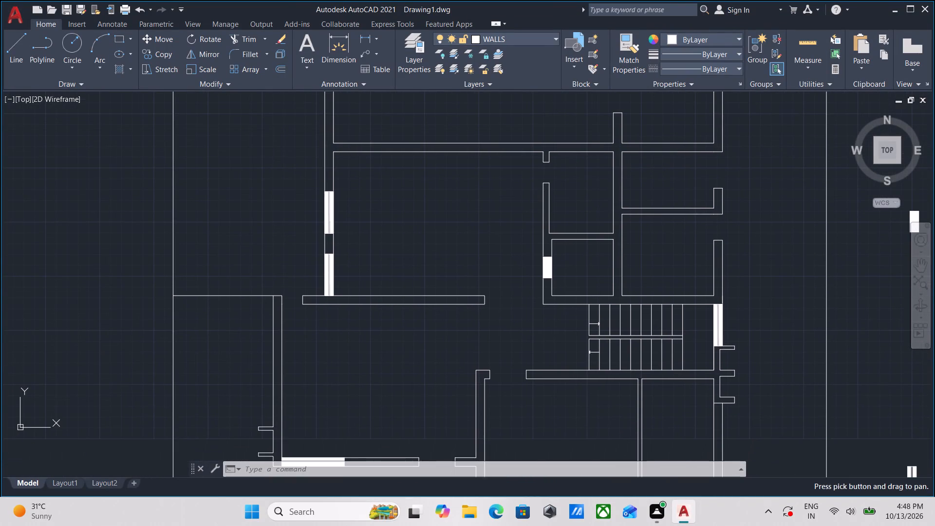
pyautogui.moveTo(513, 244); pyautogui.dragTo(495, 310, button='middle')
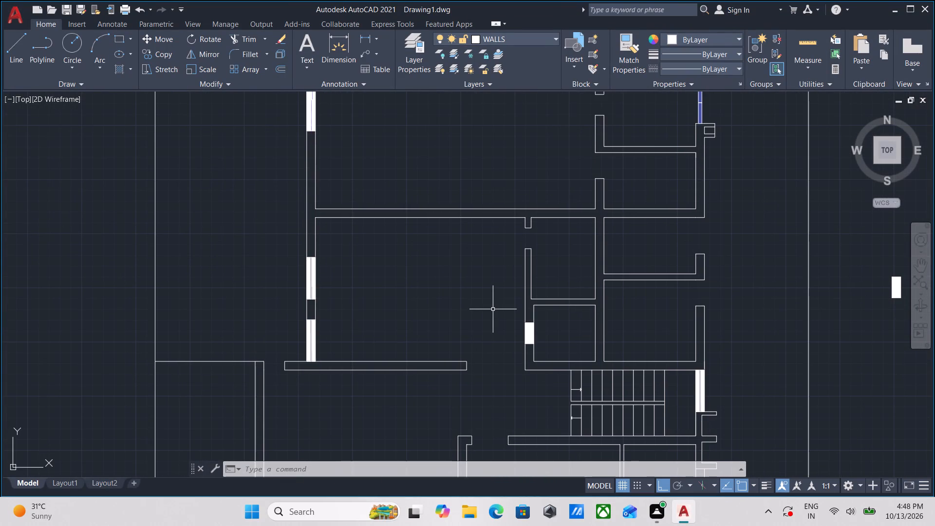
pyautogui.scroll(-1, 493, 309)
pyautogui.moveTo(502, 319); pyautogui.dragTo(548, 364, button='middle')
pyautogui.click(500, 309)
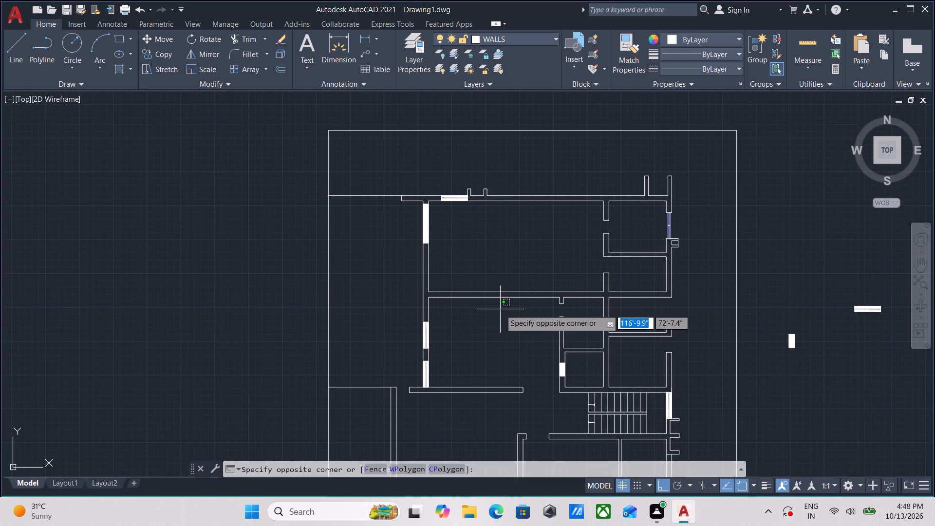
pyautogui.scroll(1, 449, 314)
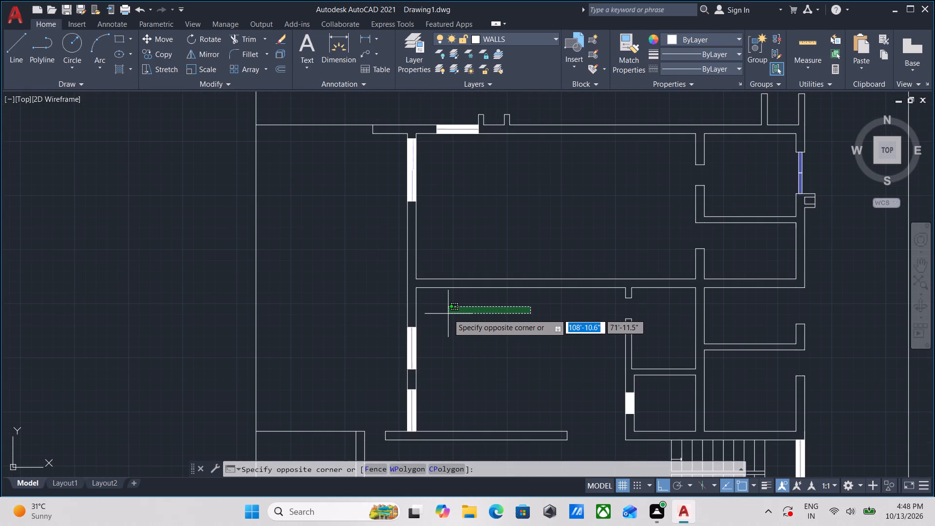
pyautogui.scroll(2, 362, 280)
pyautogui.scroll(-2, 430, 264)
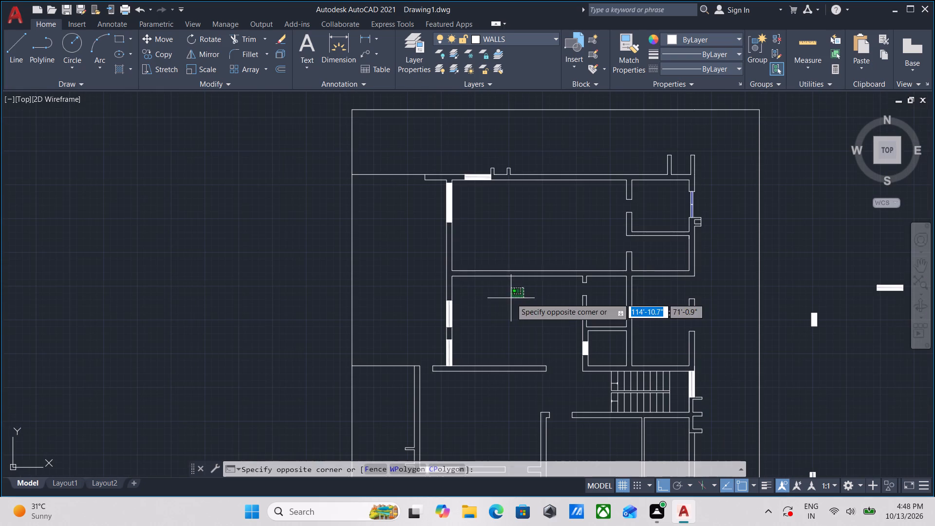
pyautogui.press('Escape')
# Draw a line across the horizontal wall between the two large northern rooms, 3' east of the west wall's inner corner.
pyautogui.scroll(2, 452, 287)
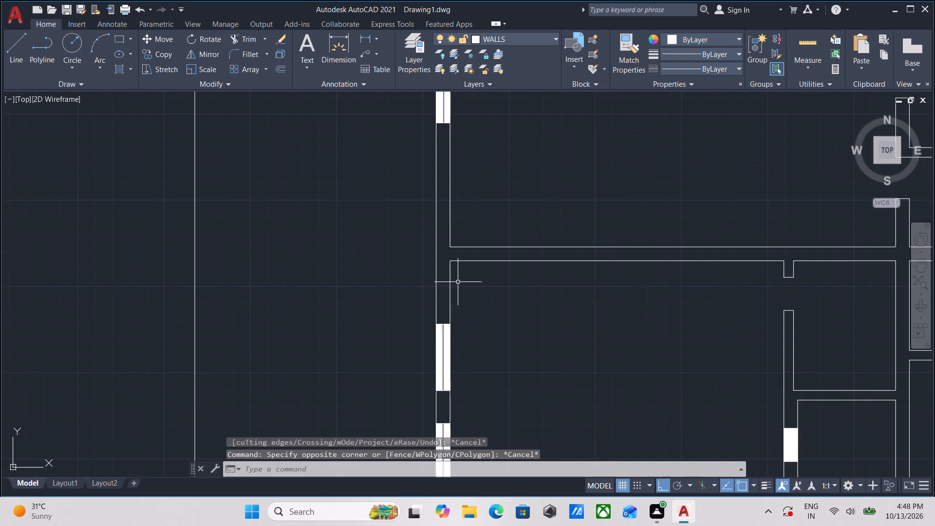
pyautogui.press('l')
pyautogui.press('Return')
pyautogui.write('tk')
pyautogui.press('Return')
pyautogui.scroll(2, 441, 257)
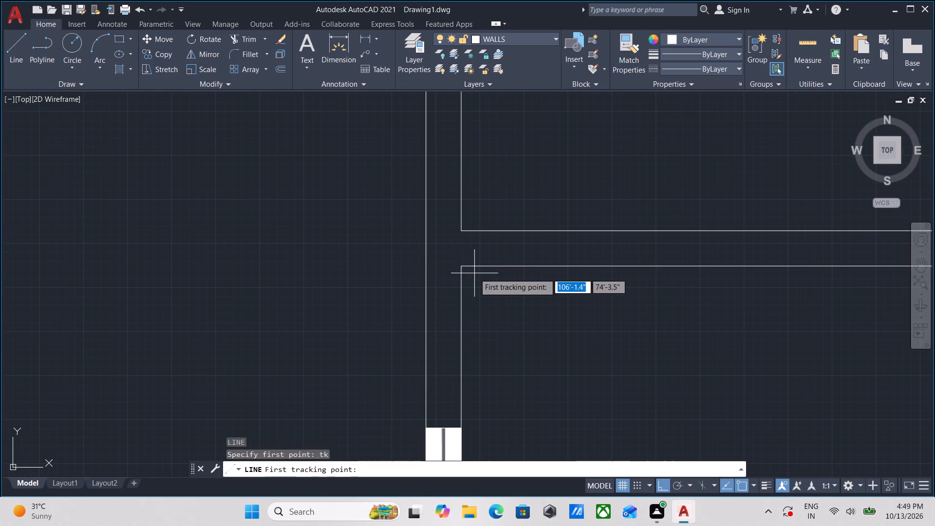
pyautogui.click(460, 271)
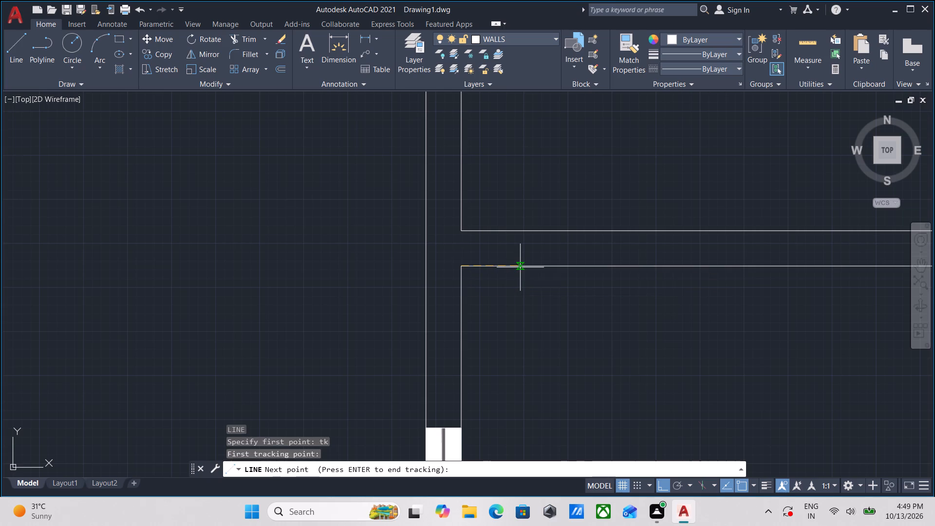
pyautogui.write("3'")
pyautogui.press('Return')
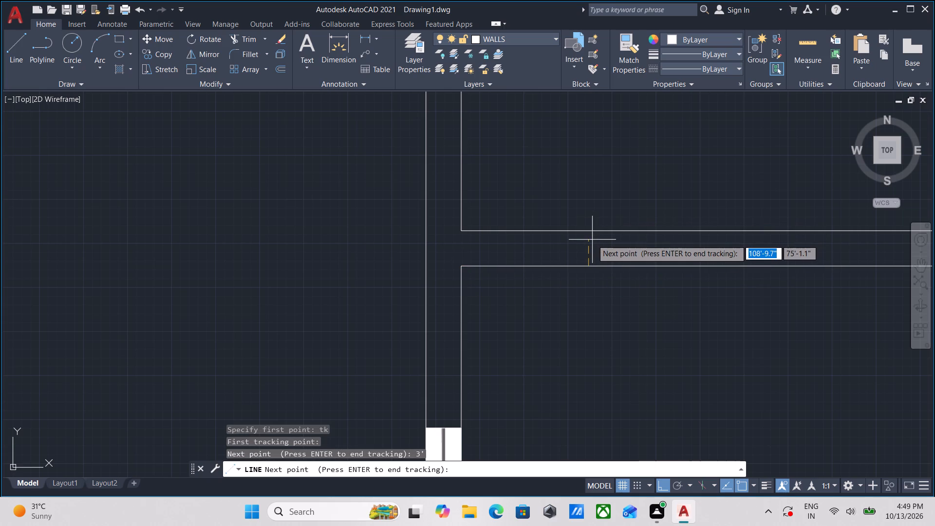
pyautogui.press('Return')
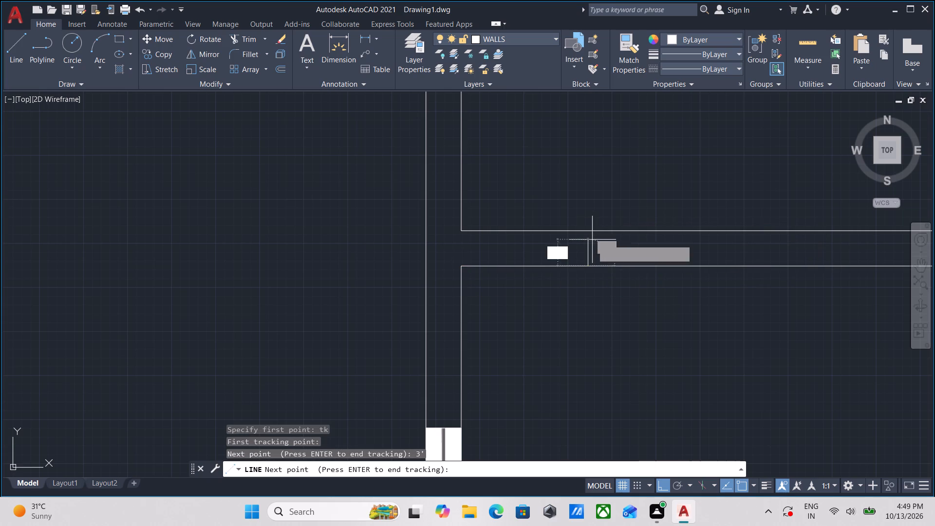
pyautogui.click(589, 231)
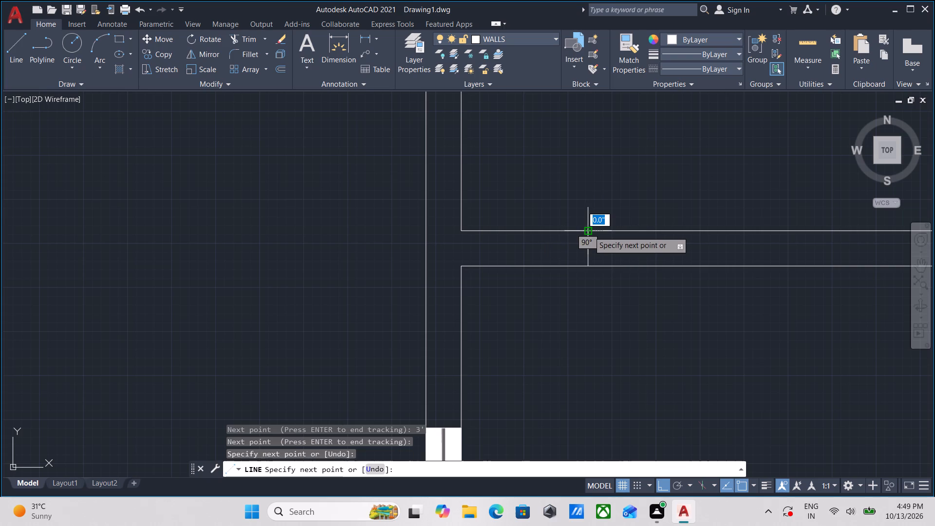
pyautogui.press('Escape')
# Offset the new cross line 6' east along the wall between the two large northern rooms.
pyautogui.scroll(1, 590, 247)
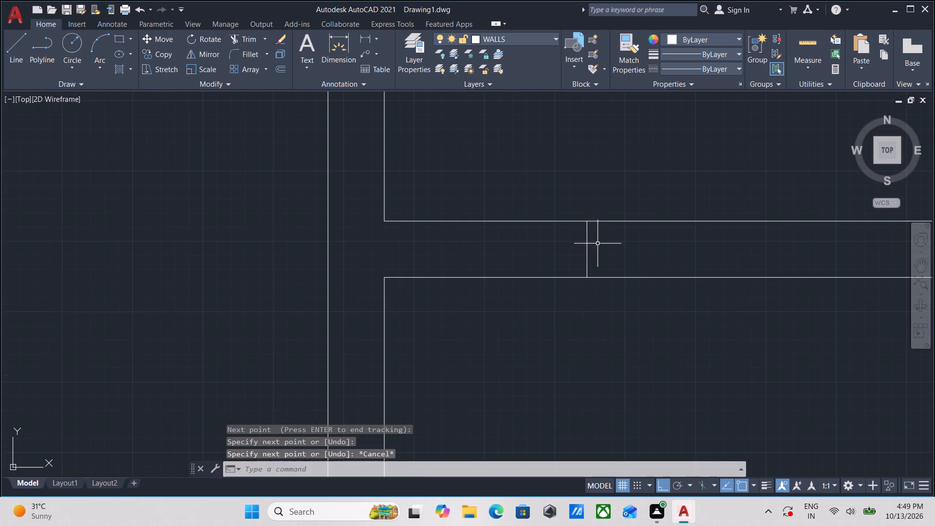
pyautogui.click(598, 244)
pyautogui.click(572, 244)
pyautogui.press('o')
pyautogui.press('Return')
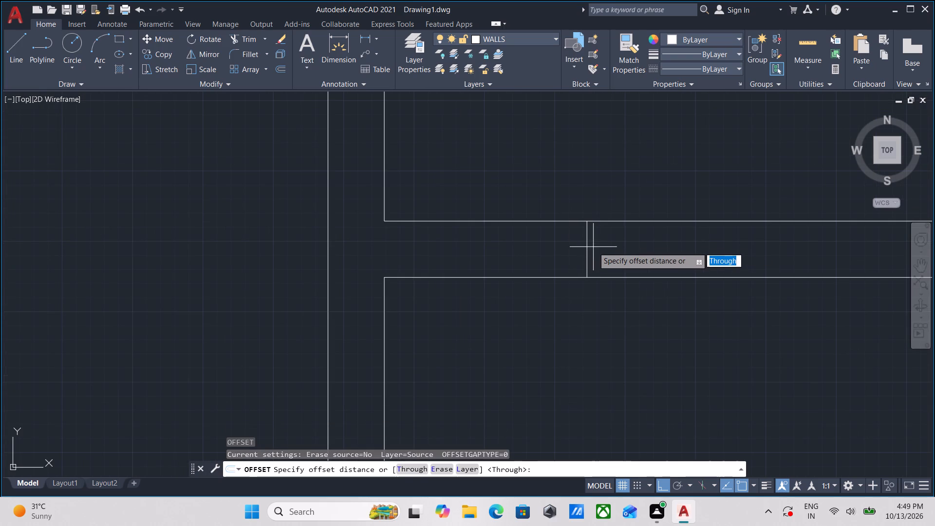
pyautogui.click(589, 249)
pyautogui.click(699, 250)
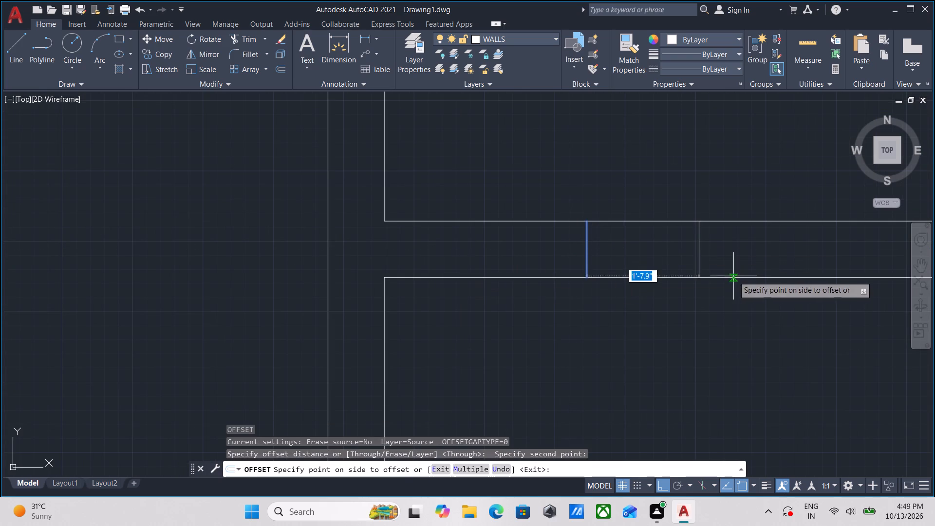
pyautogui.moveTo(736, 275); pyautogui.dragTo(601, 276, button='middle')
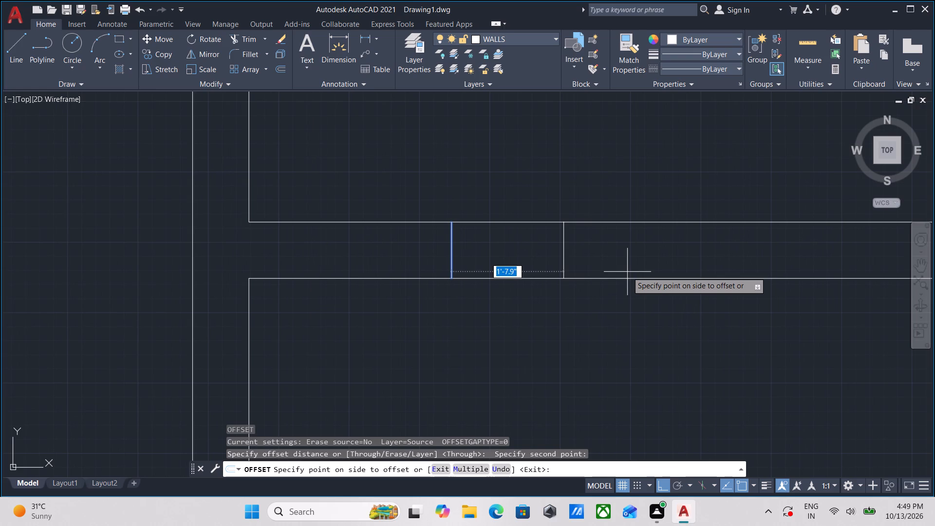
pyautogui.press('6')
pyautogui.press("'")
pyautogui.press('Return')
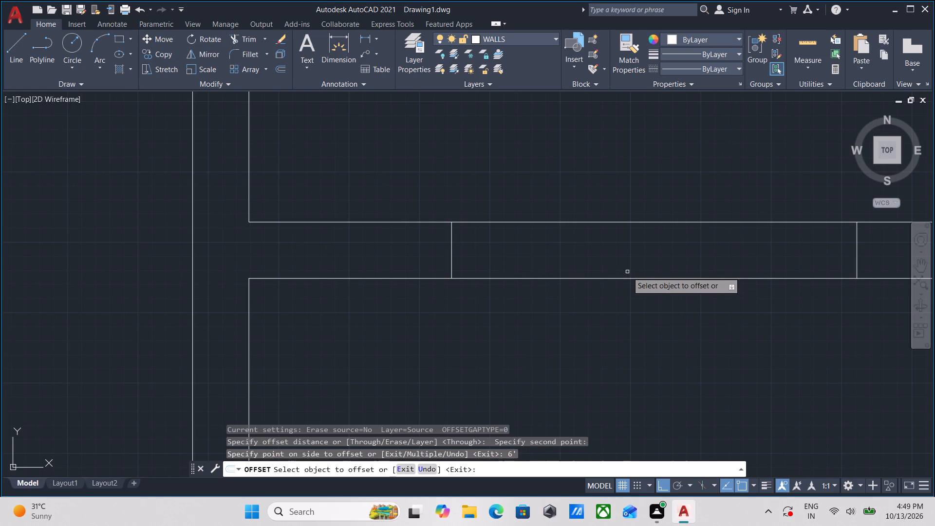
pyautogui.scroll(-1, 627, 272)
pyautogui.scroll(-1, 574, 307)
pyautogui.moveTo(565, 308); pyautogui.dragTo(445, 320, button='middle')
pyautogui.moveTo(508, 325); pyautogui.dragTo(474, 330, button='middle')
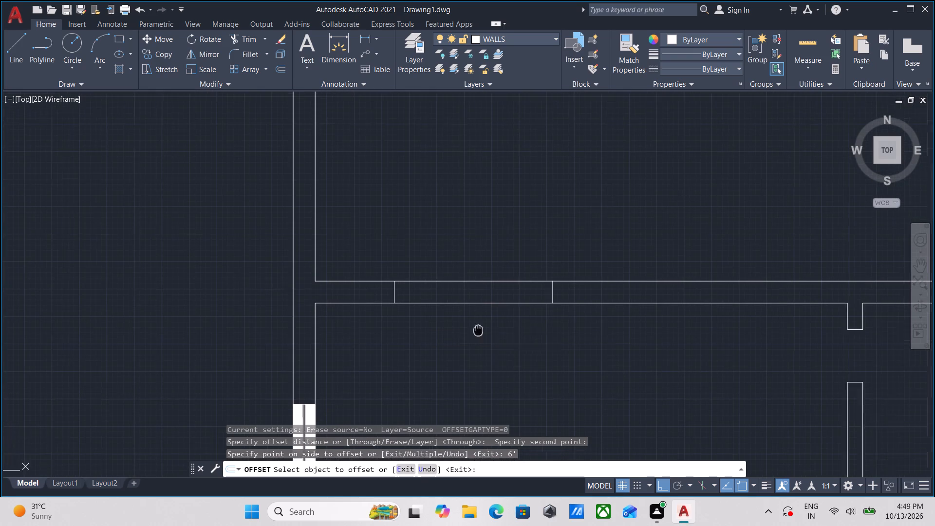
pyautogui.moveTo(474, 330); pyautogui.dragTo(472, 330, button='middle')
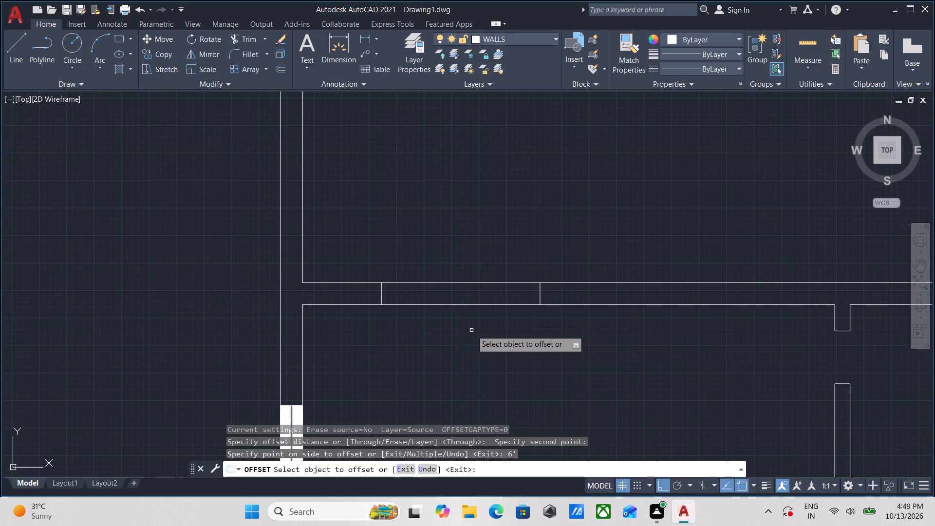
pyautogui.scroll(1, 495, 312)
pyautogui.scroll(-1, 528, 284)
pyautogui.moveTo(528, 284); pyautogui.dragTo(454, 314, button='middle')
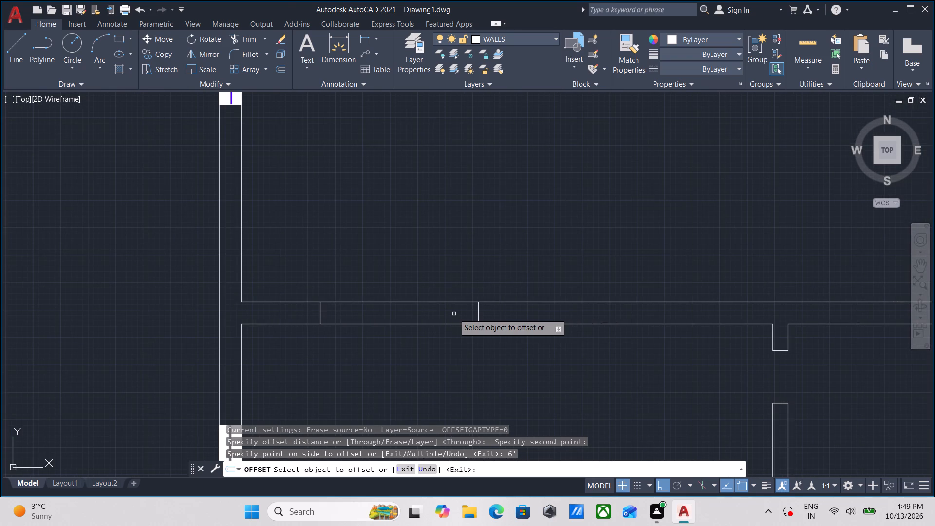
pyautogui.press('Escape')
# Draw a line across the same wall, 5' west of the west corner where the short stub wall meets it.
pyautogui.scroll(1, 469, 322)
pyautogui.moveTo(469, 322); pyautogui.dragTo(357, 335, button='middle')
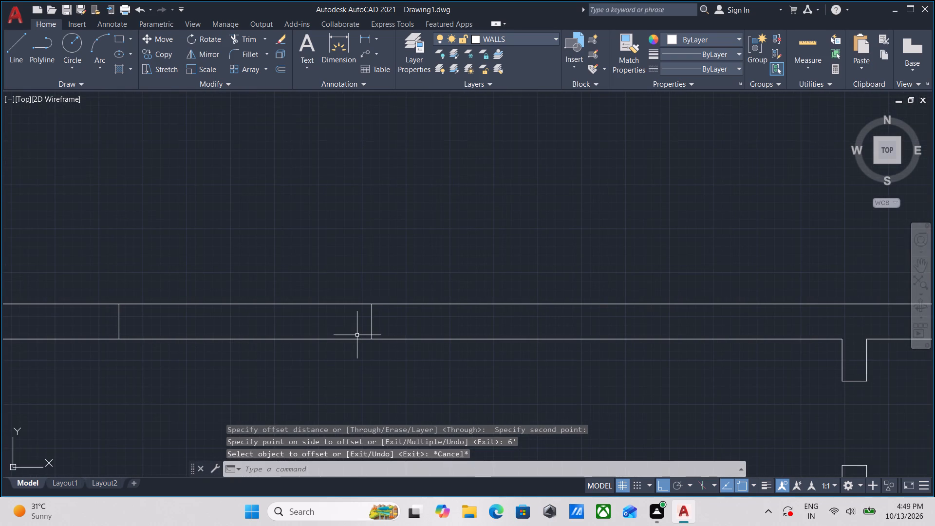
pyautogui.press('l')
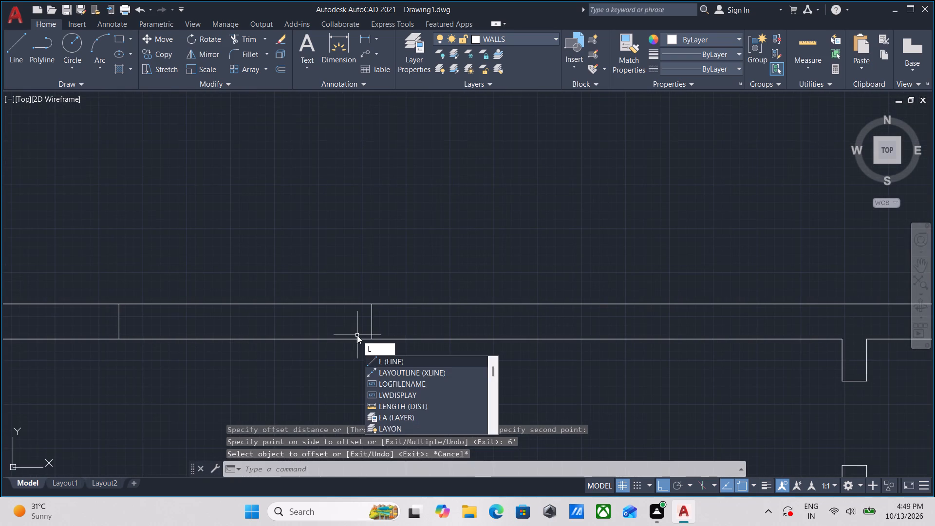
pyautogui.press('Return')
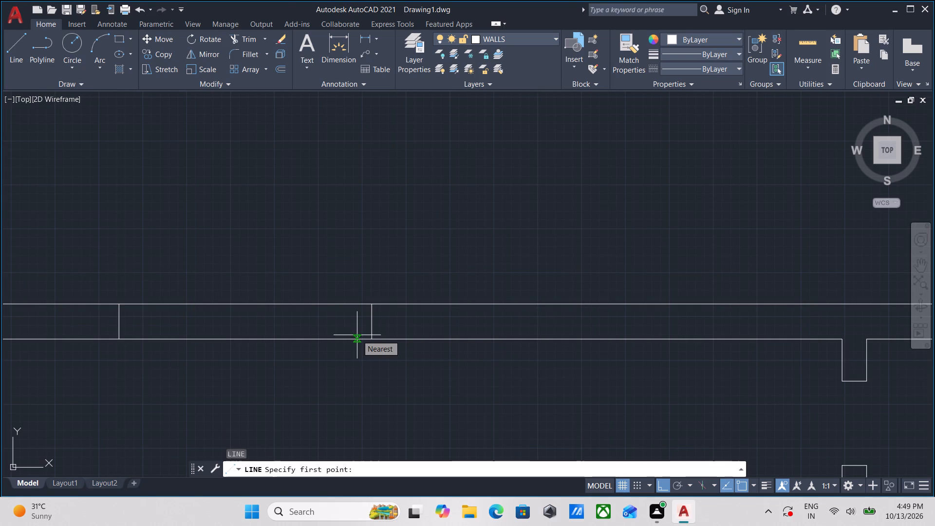
pyautogui.write('tk')
pyautogui.press('Return')
pyautogui.moveTo(582, 339); pyautogui.dragTo(424, 335, button='middle')
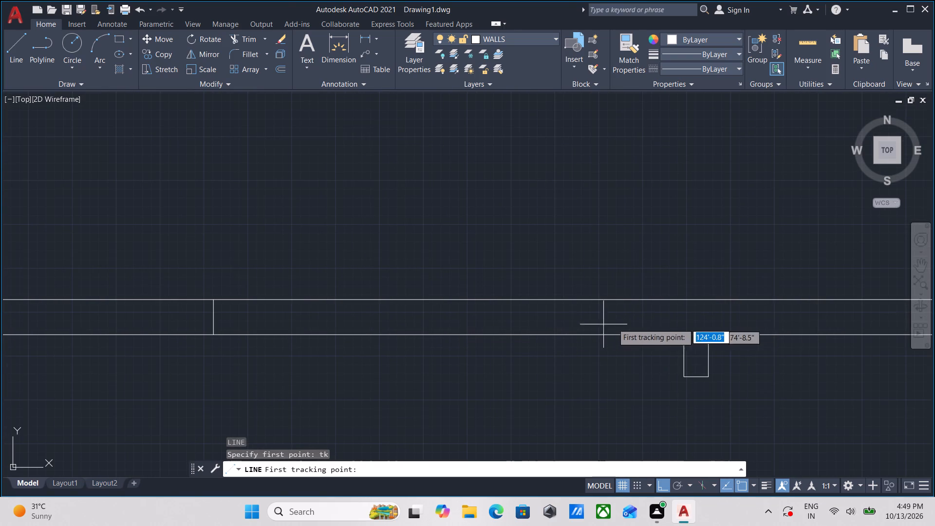
pyautogui.click(683, 337)
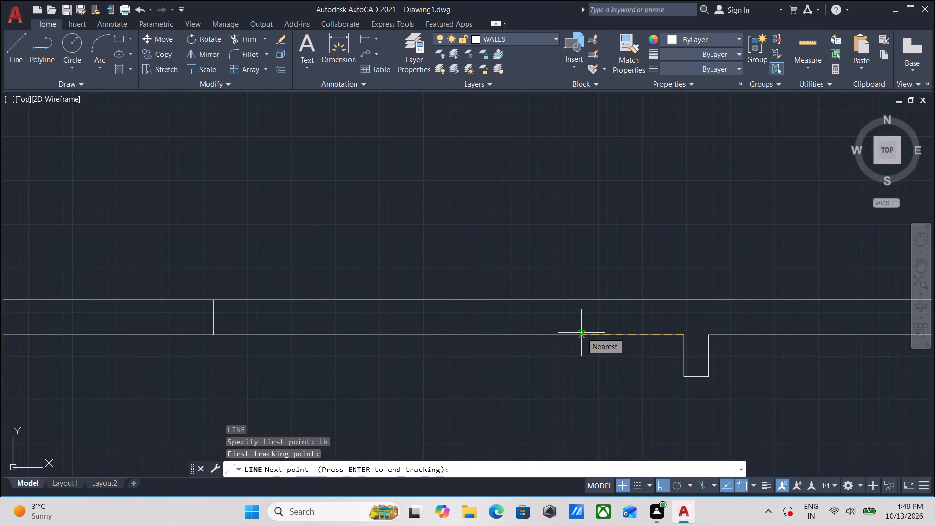
pyautogui.write("5'")
pyautogui.press('Return')
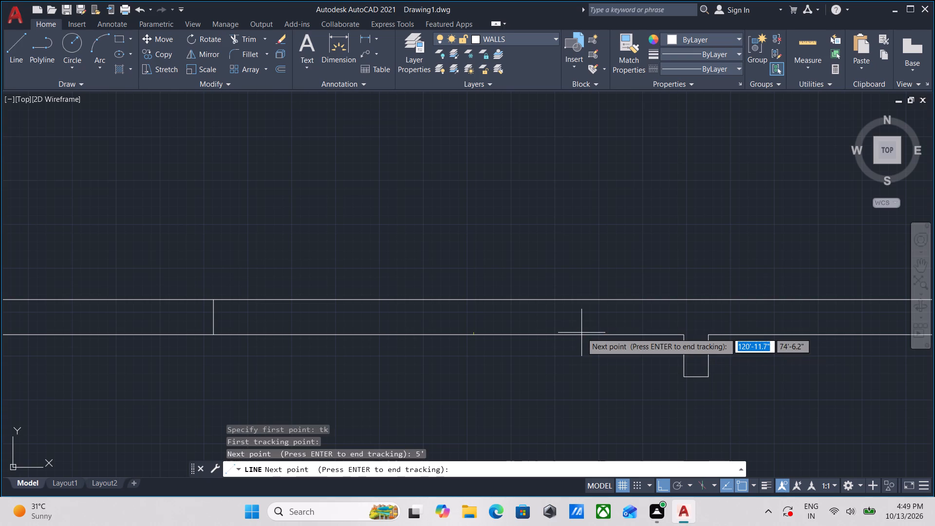
pyautogui.press('Return')
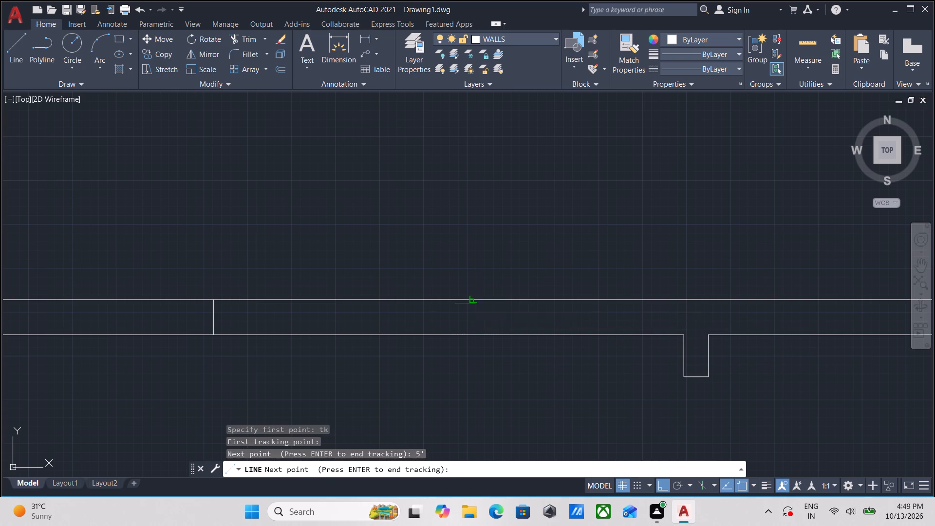
pyautogui.click(476, 299)
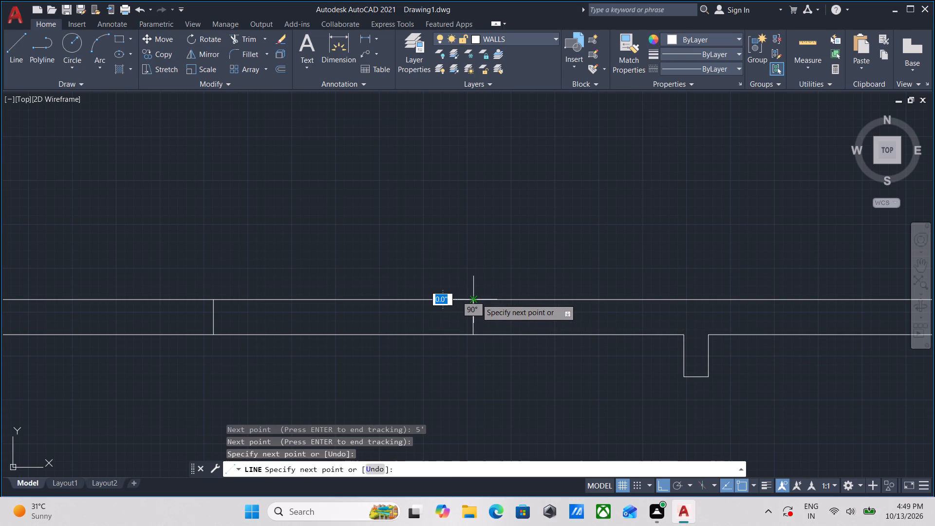
pyautogui.press('Escape')
# Draw a line along the west wall's inner face, closing the gap where the horizontal wall meets it.
pyautogui.scroll(-1, 446, 326)
pyautogui.moveTo(386, 367); pyautogui.dragTo(470, 334, button='middle')
pyautogui.moveTo(473, 333); pyautogui.dragTo(507, 333, button='middle')
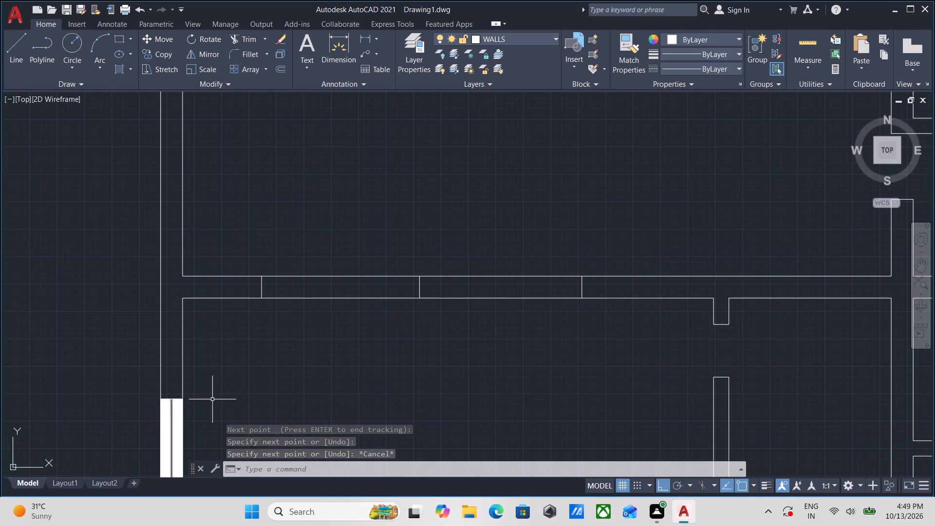
pyautogui.moveTo(212, 399); pyautogui.dragTo(347, 392, button='middle')
pyautogui.press('l')
pyautogui.press('Return')
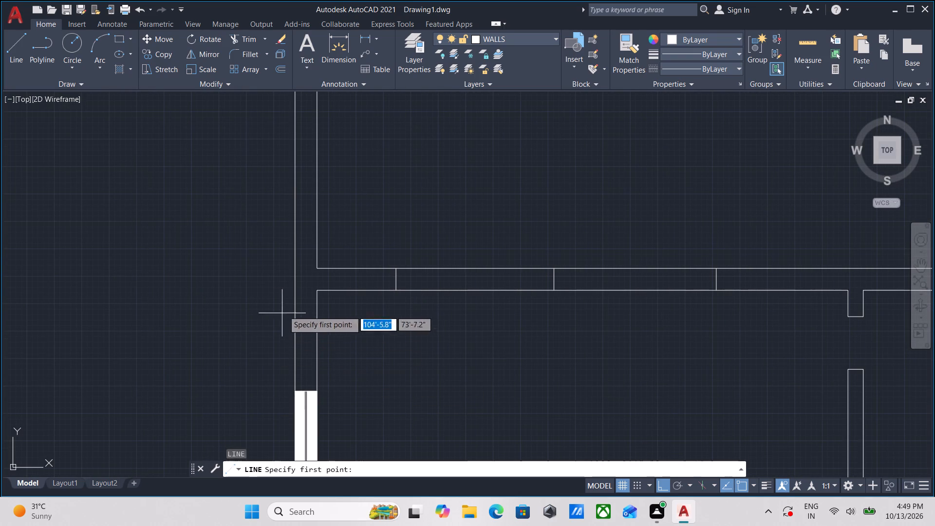
pyautogui.click(316, 290)
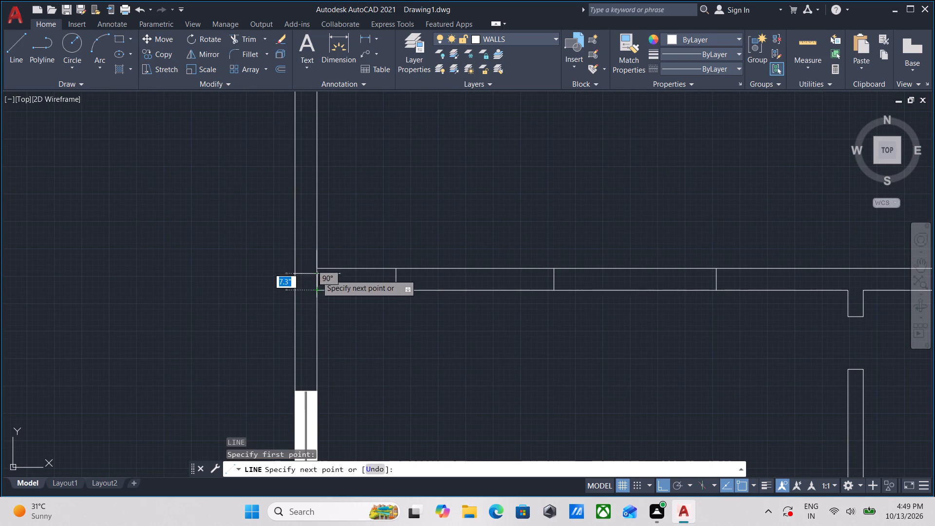
pyautogui.click(317, 268)
pyautogui.press('Escape')
# Trim both horizontal wall lines between the west wall and first cross line, and between the second and third cross lines.
pyautogui.scroll(-1, 317, 268)
pyautogui.moveTo(324, 297); pyautogui.dragTo(333, 311, button='middle')
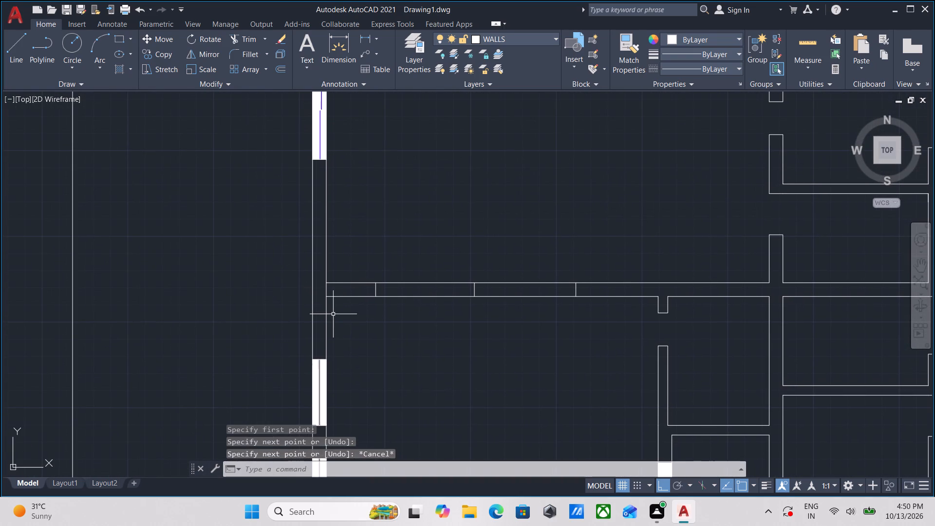
pyautogui.write('tr')
pyautogui.press('Return')
pyautogui.moveTo(363, 329); pyautogui.dragTo(357, 311)
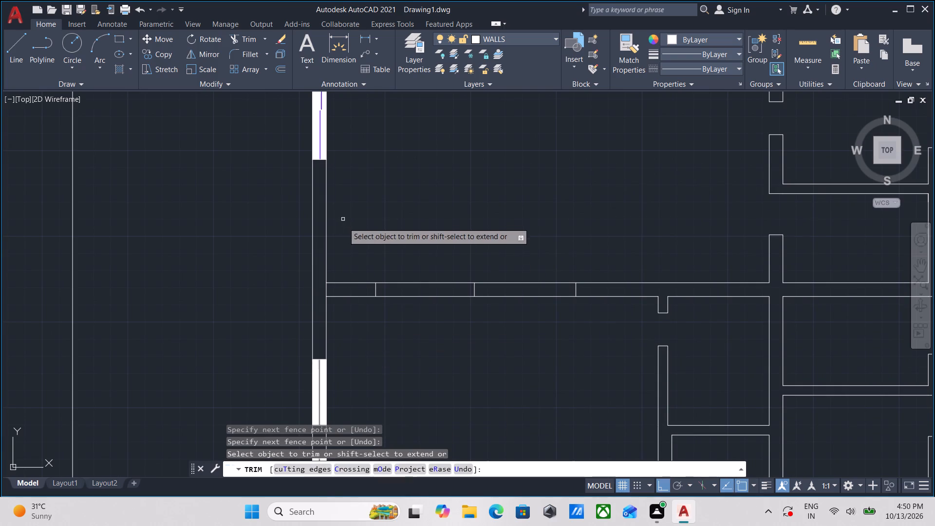
pyautogui.click(351, 243)
pyautogui.click(353, 328)
pyautogui.click(524, 309)
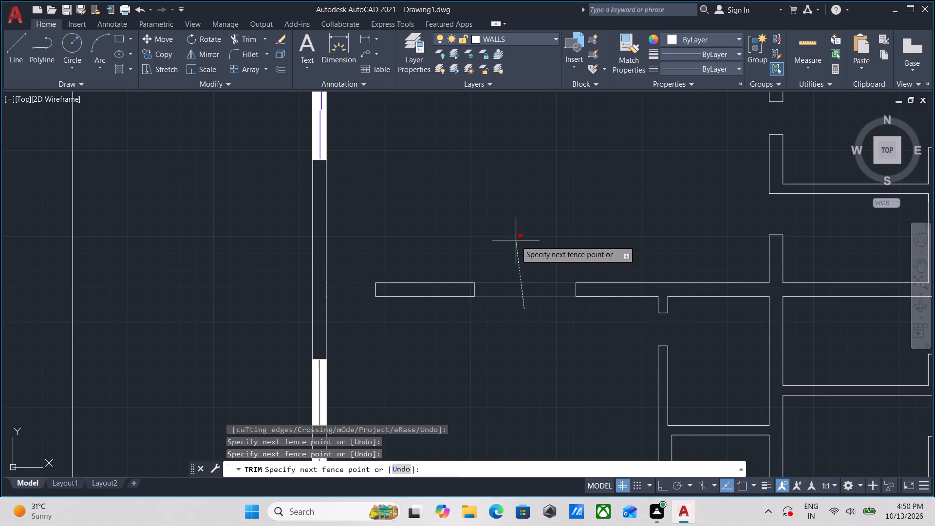
pyautogui.click(516, 241)
pyautogui.scroll(-1, 522, 306)
pyautogui.moveTo(522, 307); pyautogui.dragTo(520, 325, button='middle')
pyautogui.press('Escape')
# Examine the whole floor plan, from the northern rooms down to the southern rooms, for remaining wall openings.
pyautogui.moveTo(520, 325); pyautogui.dragTo(501, 253, button='middle')
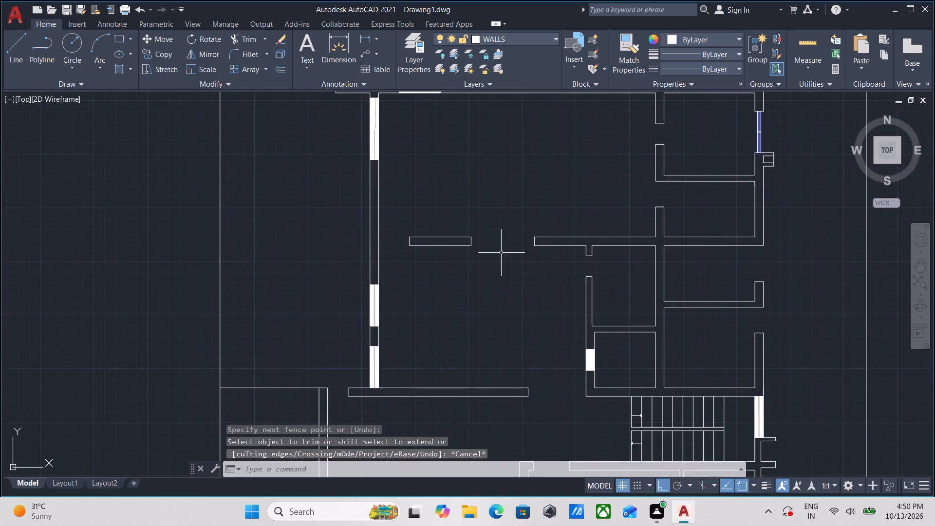
pyautogui.scroll(-1, 501, 253)
pyautogui.moveTo(501, 253); pyautogui.dragTo(483, 341, button='middle')
pyautogui.scroll(1, 483, 341)
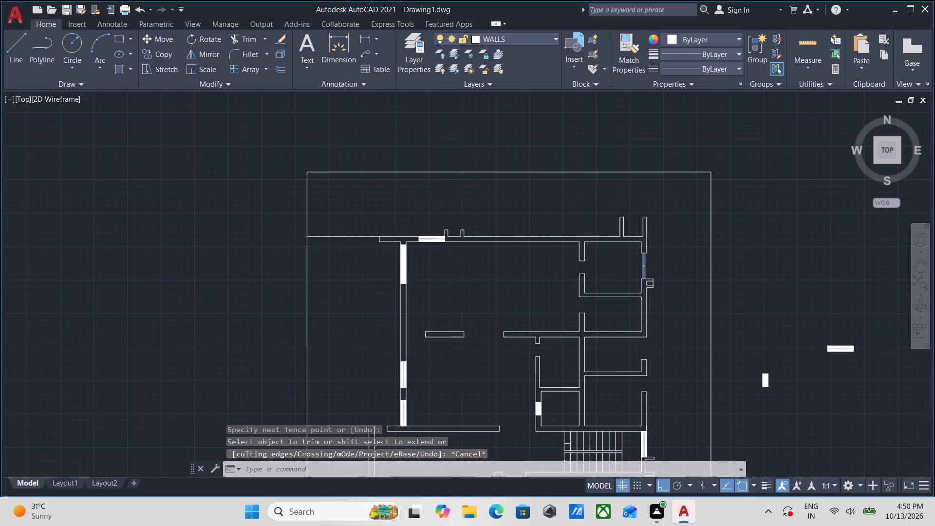
pyautogui.moveTo(483, 341); pyautogui.dragTo(486, 219, button='middle')
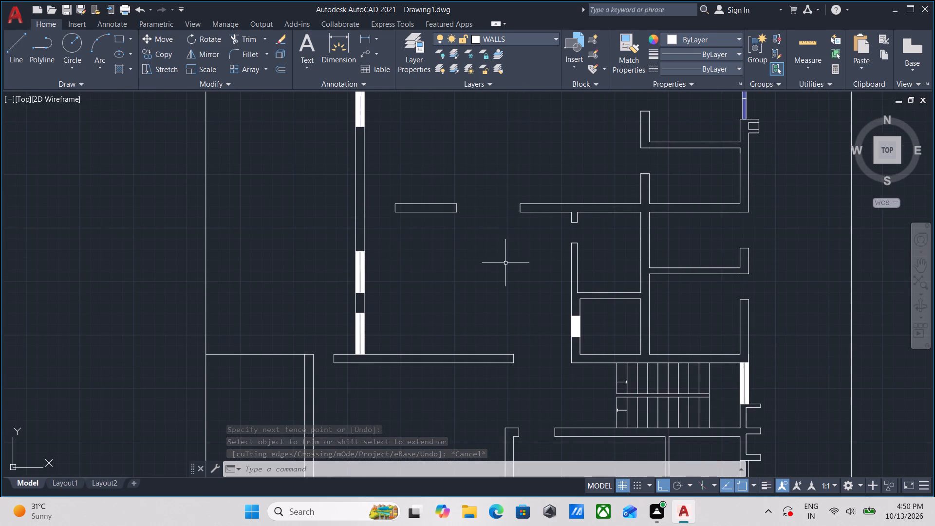
pyautogui.moveTo(505, 263); pyautogui.dragTo(517, 224, button='middle')
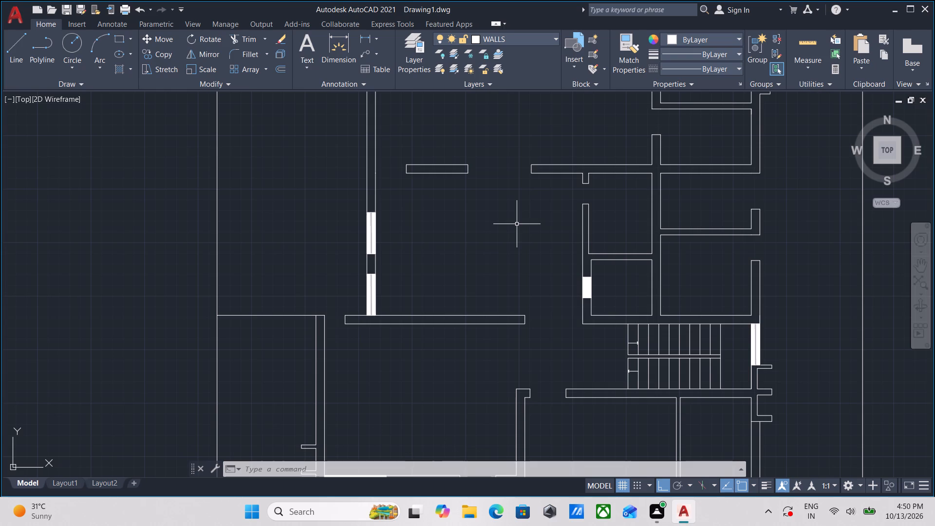
pyautogui.scroll(-1, 431, 277)
pyautogui.moveTo(431, 277); pyautogui.dragTo(448, 326, button='middle')
pyautogui.scroll(1, 462, 319)
pyautogui.scroll(-1, 462, 319)
pyautogui.moveTo(462, 319); pyautogui.dragTo(446, 368, button='middle')
pyautogui.scroll(1, 423, 305)
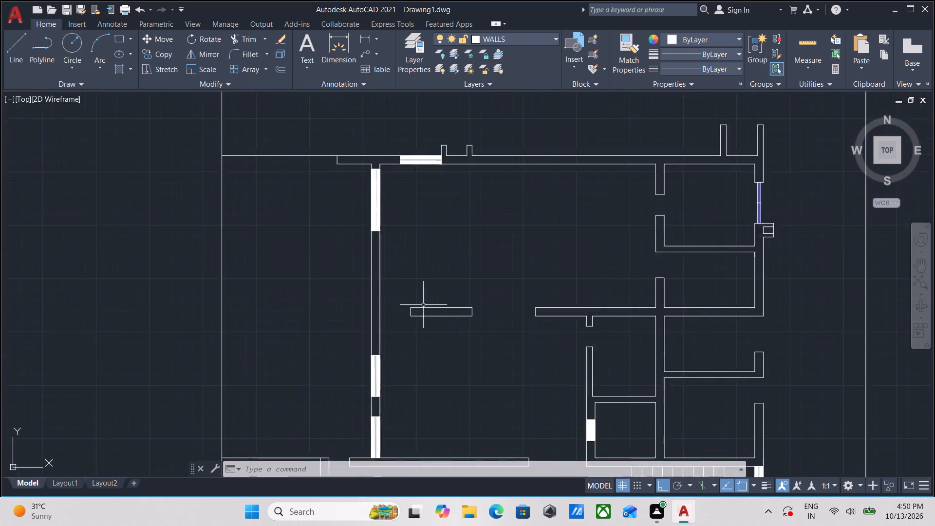
pyautogui.scroll(2, 423, 305)
pyautogui.scroll(-2, 430, 311)
pyautogui.moveTo(450, 331); pyautogui.dragTo(489, 258, button='middle')
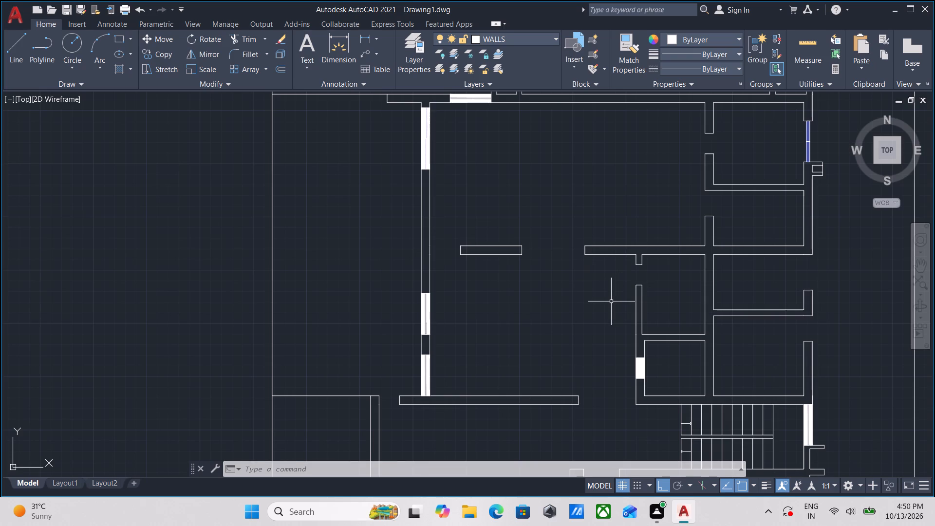
pyautogui.scroll(-1, 610, 301)
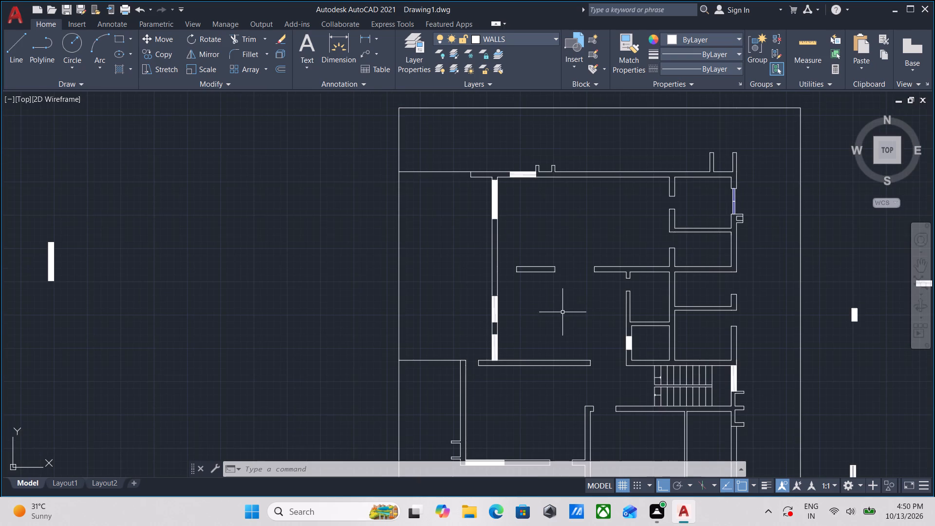
pyautogui.moveTo(558, 301); pyautogui.dragTo(526, 192, button='middle')
pyautogui.moveTo(550, 260); pyautogui.dragTo(479, 224, button='middle')
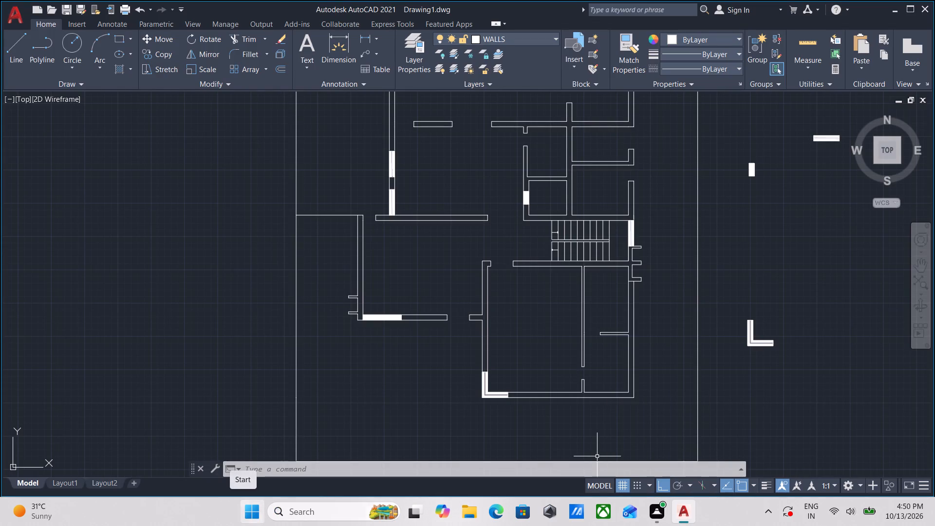
# Open the Autocad Blocks drawing from the recent files, ignoring its missing SHX files and unresolved references.
pyautogui.click(465, 514)
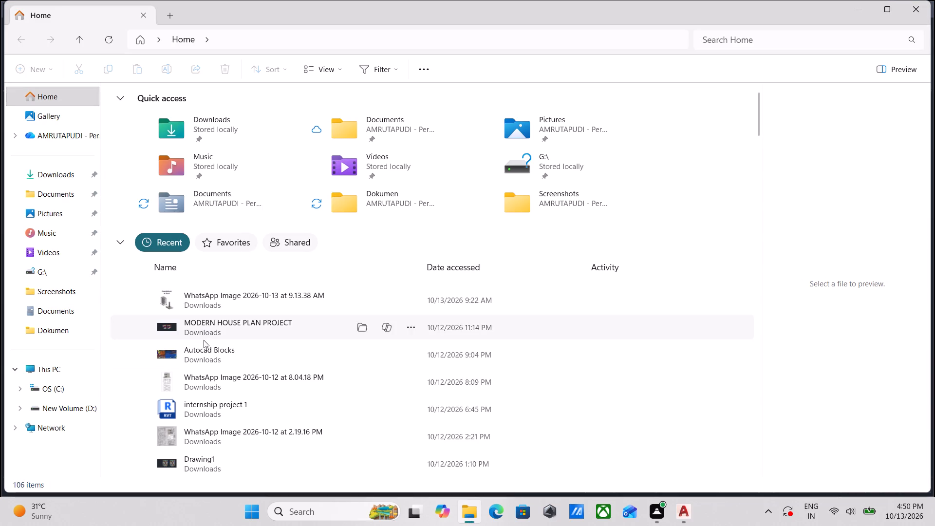
pyautogui.doubleClick(209, 357)
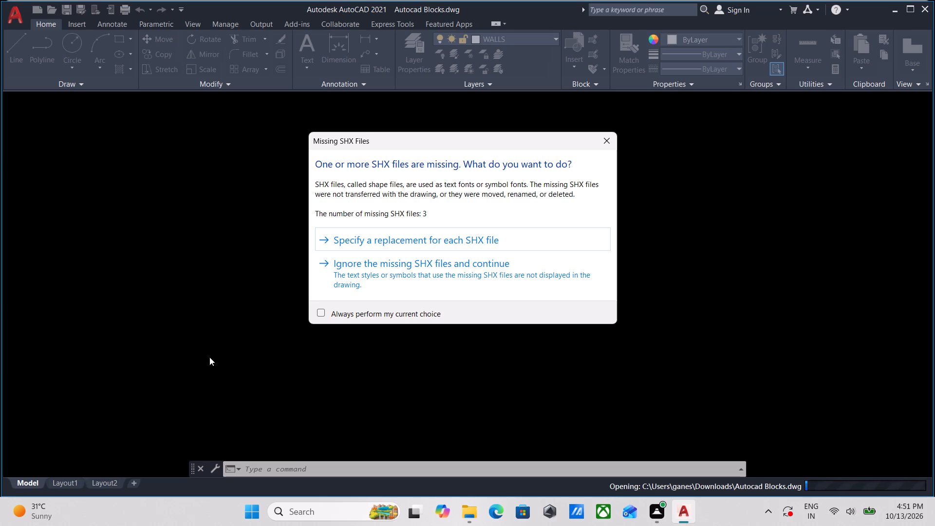
pyautogui.click(390, 274)
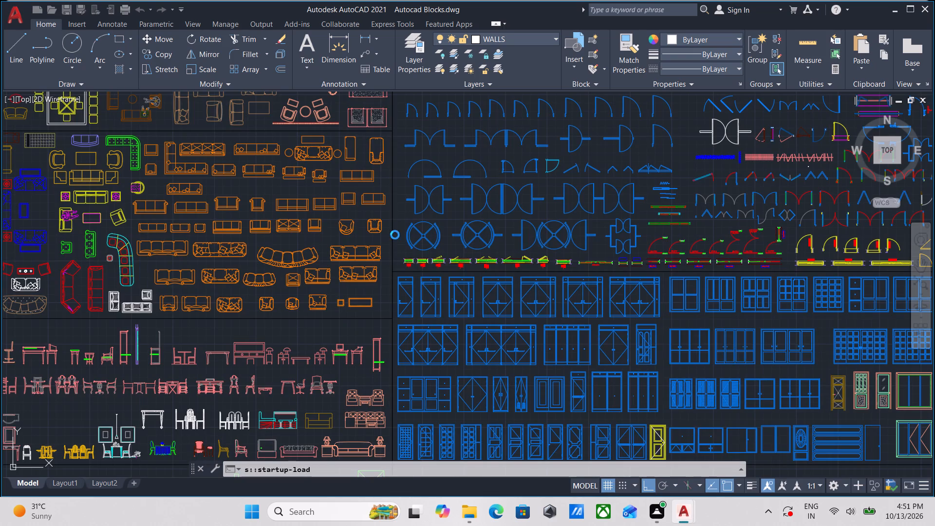
pyautogui.click(437, 270)
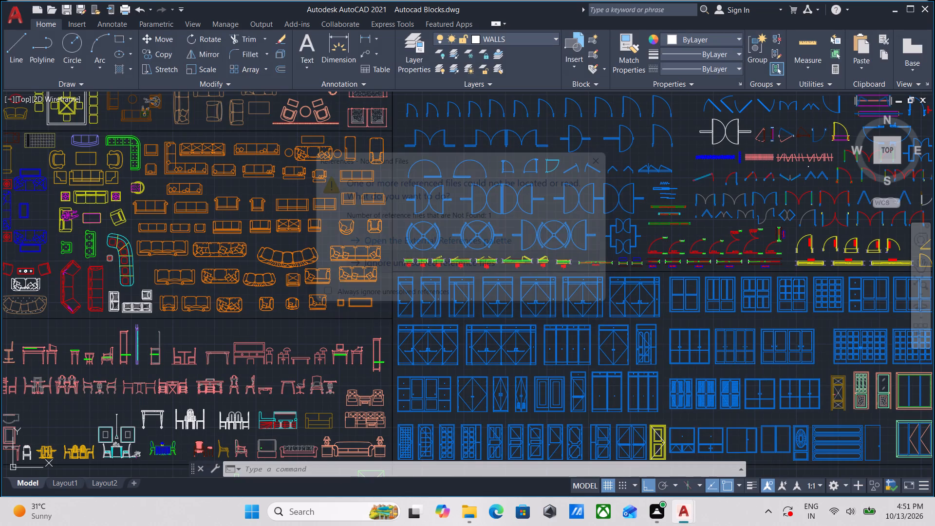
pyautogui.scroll(-3, 390, 285)
pyautogui.scroll(-2, 352, 247)
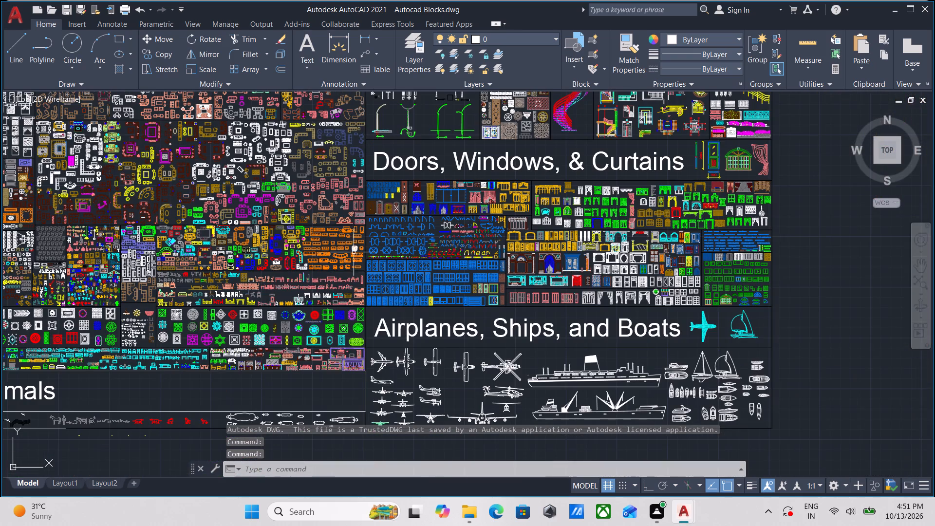
# Look through the block library's sections, from doors and animals up to the furniture area, for blocks suited to the floor plan.
pyautogui.moveTo(365, 279); pyautogui.dragTo(536, 341, button='middle')
pyautogui.scroll(-1, 410, 317)
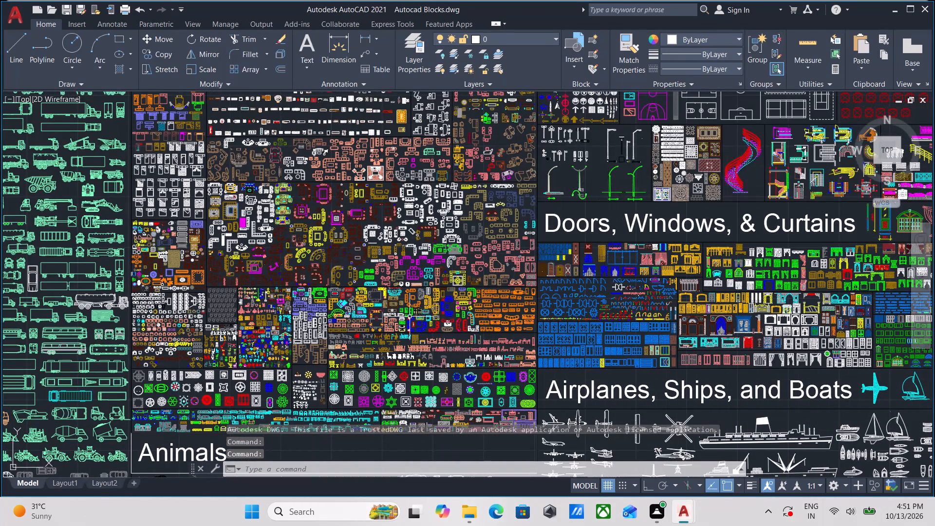
pyautogui.moveTo(418, 307); pyautogui.dragTo(501, 207, button='middle')
pyautogui.scroll(4, 347, 305)
pyautogui.scroll(-2, 382, 250)
pyautogui.moveTo(382, 250); pyautogui.dragTo(413, 340, button='middle')
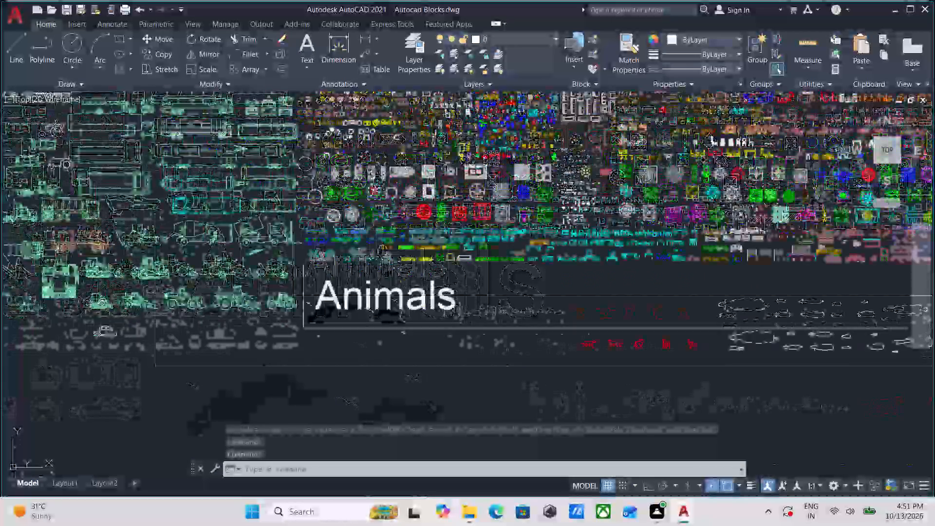
pyautogui.moveTo(413, 340); pyautogui.dragTo(438, 444, button='middle')
pyautogui.moveTo(456, 275); pyautogui.dragTo(464, 451, button='middle')
pyautogui.scroll(-1, 464, 454)
pyautogui.moveTo(497, 265); pyautogui.dragTo(430, 338, button='middle')
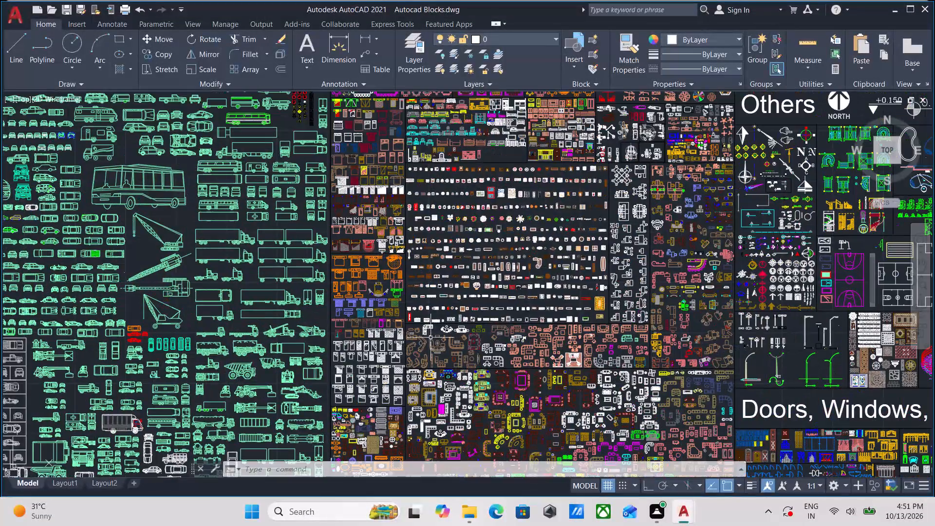
pyautogui.scroll(3, 496, 286)
pyautogui.scroll(3, 448, 324)
pyautogui.scroll(-2, 453, 294)
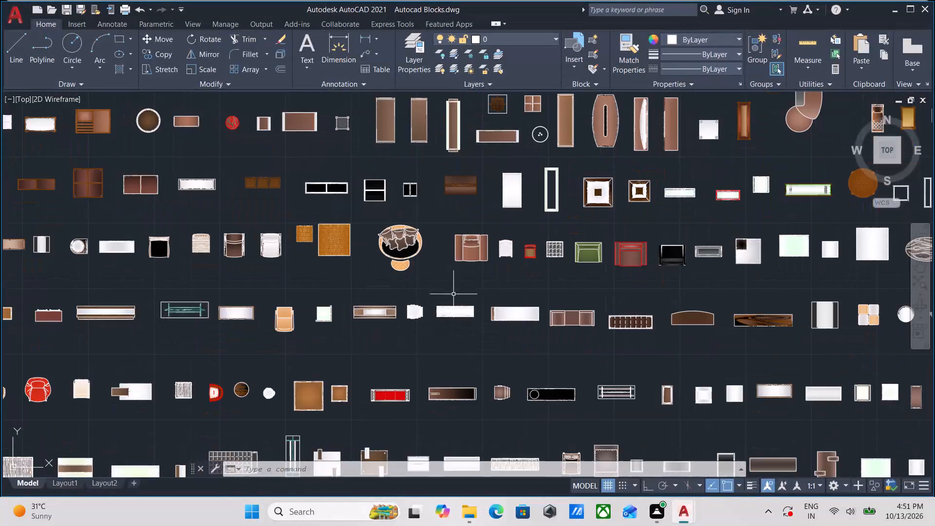
pyautogui.moveTo(453, 294); pyautogui.dragTo(422, 385, button='middle')
pyautogui.moveTo(454, 293); pyautogui.dragTo(355, 398, button='middle')
pyautogui.scroll(3, 346, 360)
pyautogui.scroll(-3, 214, 401)
pyautogui.moveTo(281, 354); pyautogui.dragTo(256, 373, button='middle')
pyautogui.scroll(-3, 350, 308)
pyautogui.moveTo(350, 308); pyautogui.dragTo(364, 380, button='middle')
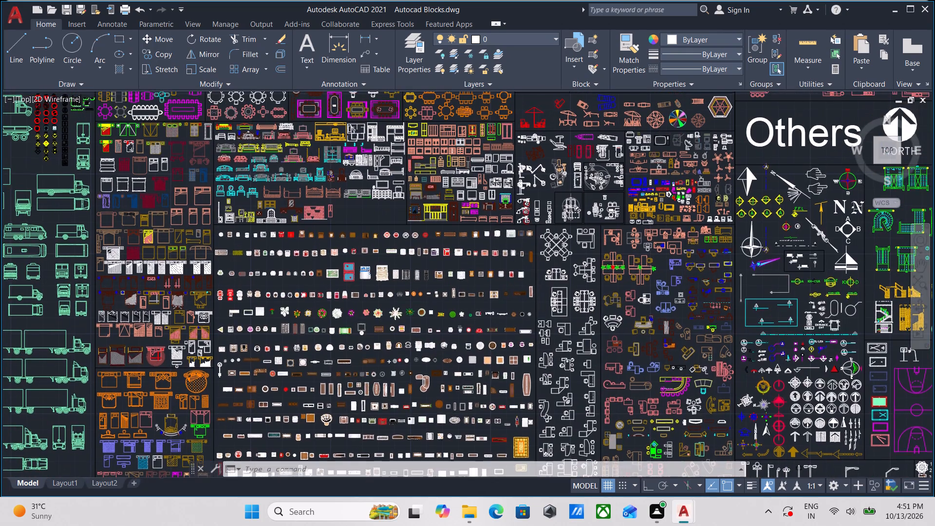
# Examine the colour-filled plan-view furniture blocks around the double beds and armchairs for pieces to use.
pyautogui.scroll(3, 287, 278)
pyautogui.scroll(-2, 227, 271)
pyautogui.moveTo(227, 271); pyautogui.dragTo(289, 268, button='middle')
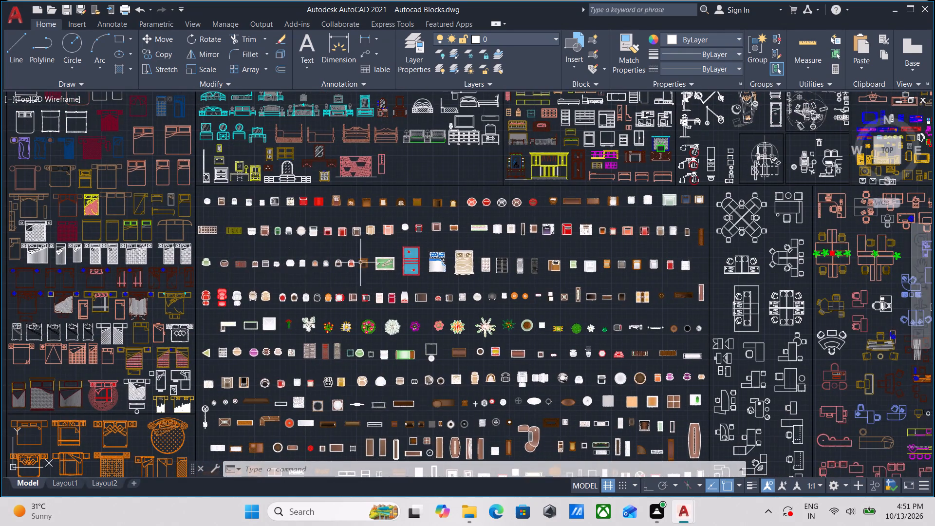
pyautogui.scroll(2, 511, 237)
pyautogui.moveTo(582, 285); pyautogui.dragTo(541, 237, button='middle')
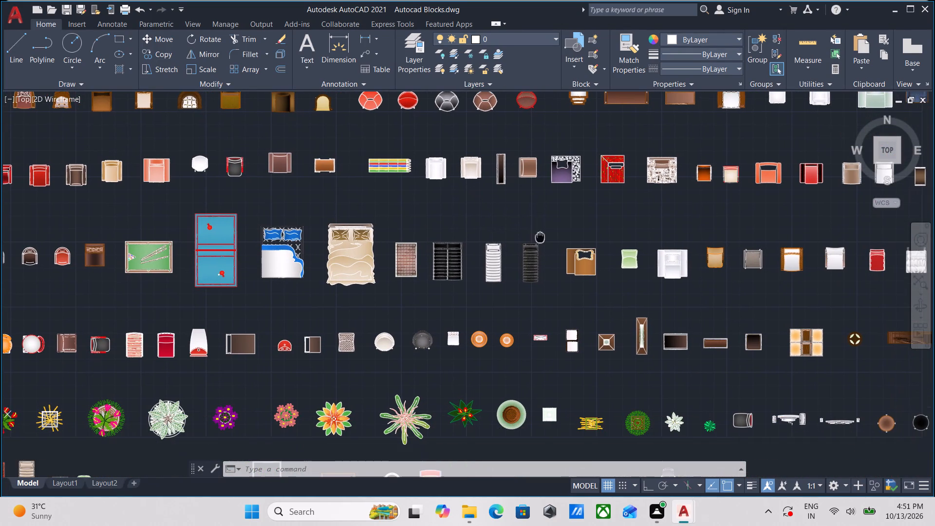
pyautogui.moveTo(439, 313); pyautogui.dragTo(476, 298, button='middle')
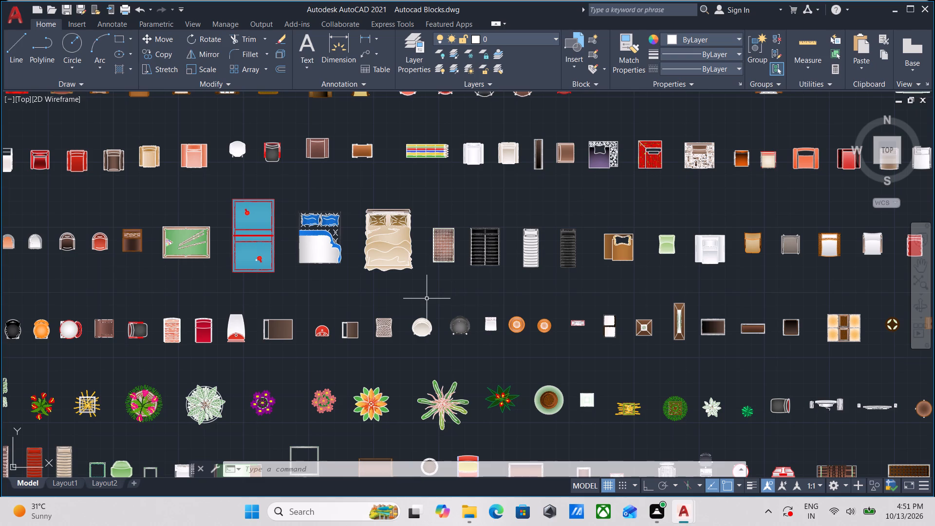
pyautogui.scroll(2, 347, 301)
pyautogui.scroll(-1, 394, 276)
pyautogui.moveTo(395, 276); pyautogui.dragTo(480, 287, button='middle')
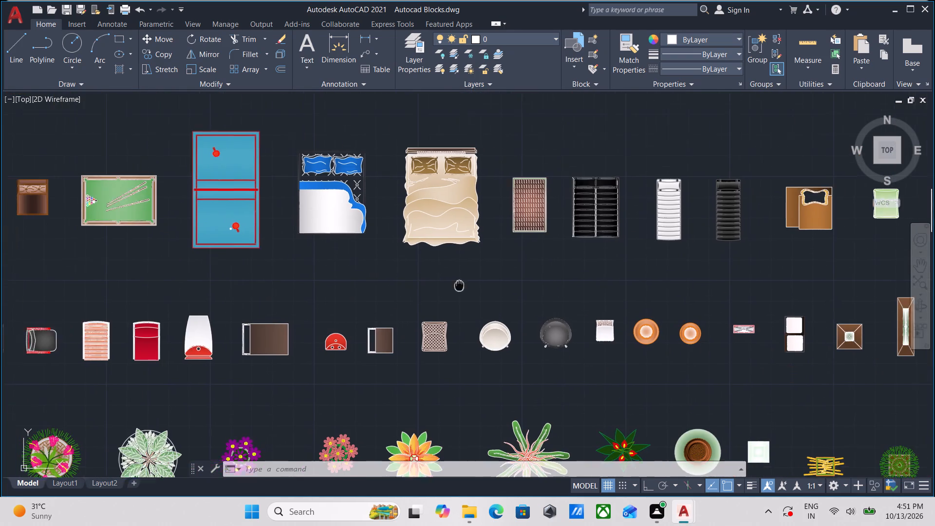
pyautogui.moveTo(480, 287); pyautogui.dragTo(489, 287, button='middle')
pyautogui.scroll(-1, 489, 287)
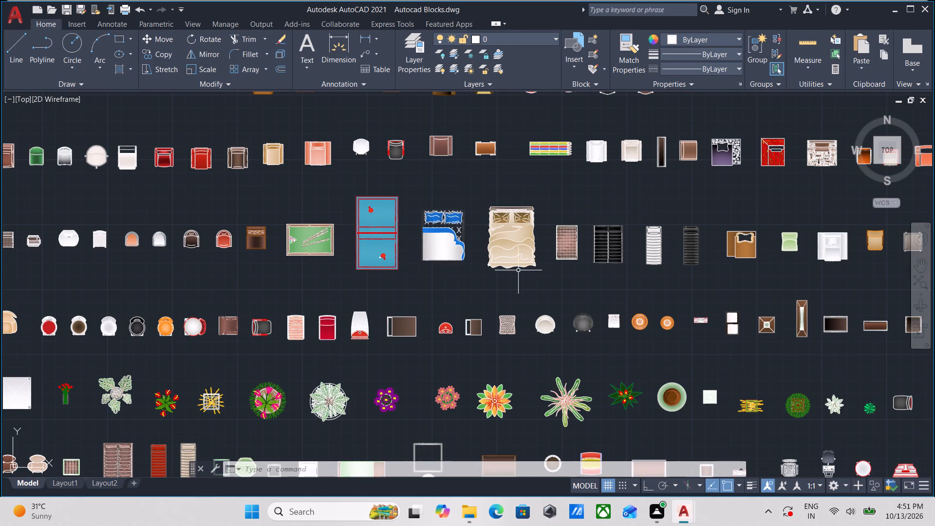
pyautogui.moveTo(518, 270); pyautogui.dragTo(411, 369, button='middle')
pyautogui.scroll(1, 611, 300)
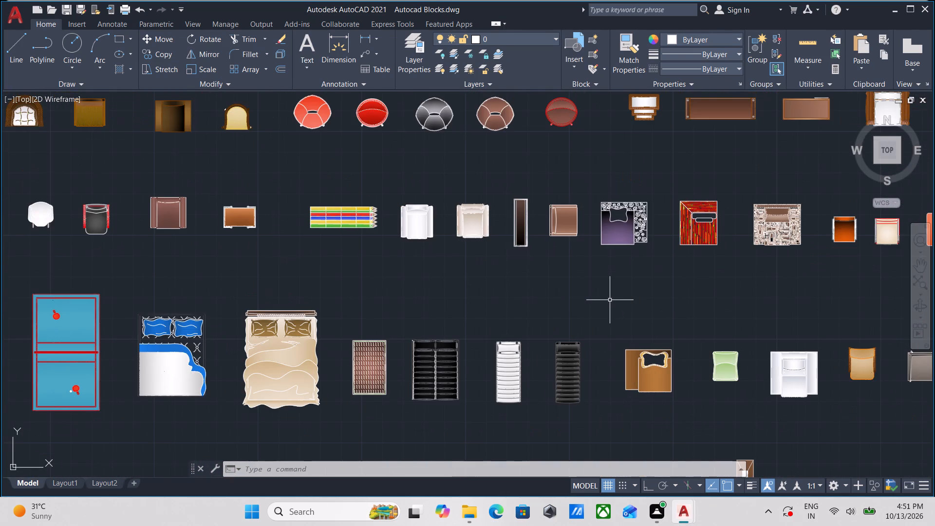
pyautogui.scroll(-1, 531, 338)
pyautogui.scroll(-1, 451, 335)
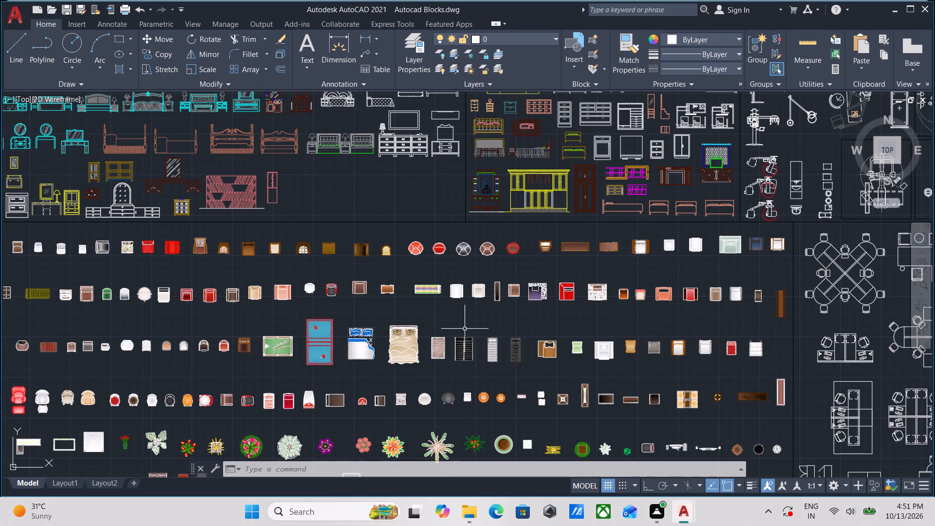
# Examine the lower rows of colour-filled furniture, down to the tables, benches and sideboards above the sofa sets.
pyautogui.moveTo(443, 352); pyautogui.dragTo(605, 300, button='middle')
pyautogui.moveTo(372, 371); pyautogui.dragTo(458, 246, button='middle')
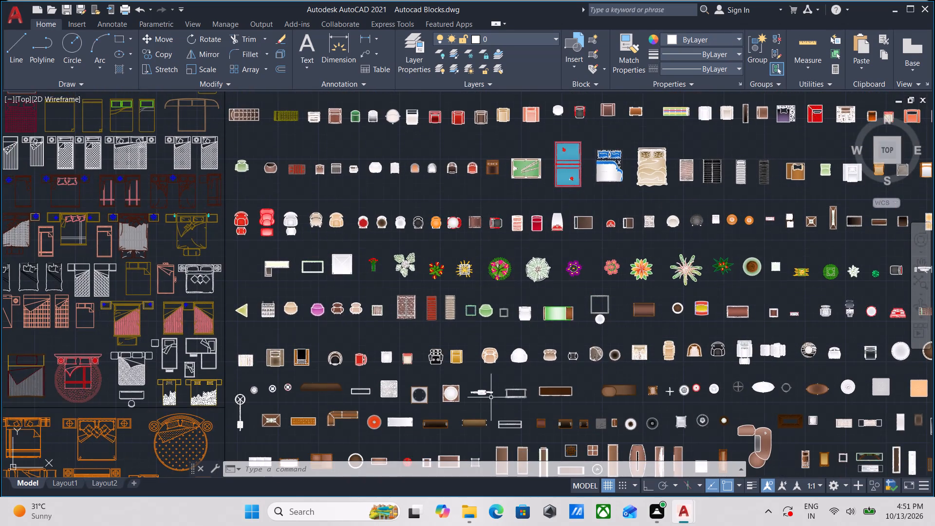
pyautogui.scroll(1, 487, 412)
pyautogui.scroll(-1, 487, 412)
pyautogui.moveTo(487, 412); pyautogui.dragTo(502, 255, button='middle')
pyautogui.scroll(2, 480, 412)
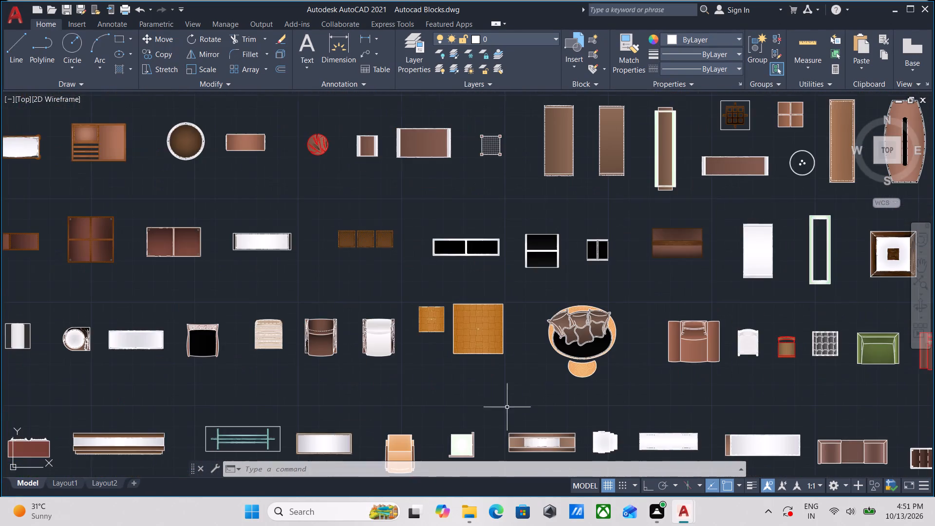
pyautogui.scroll(-2, 529, 388)
pyautogui.moveTo(529, 388); pyautogui.dragTo(541, 253, button='middle')
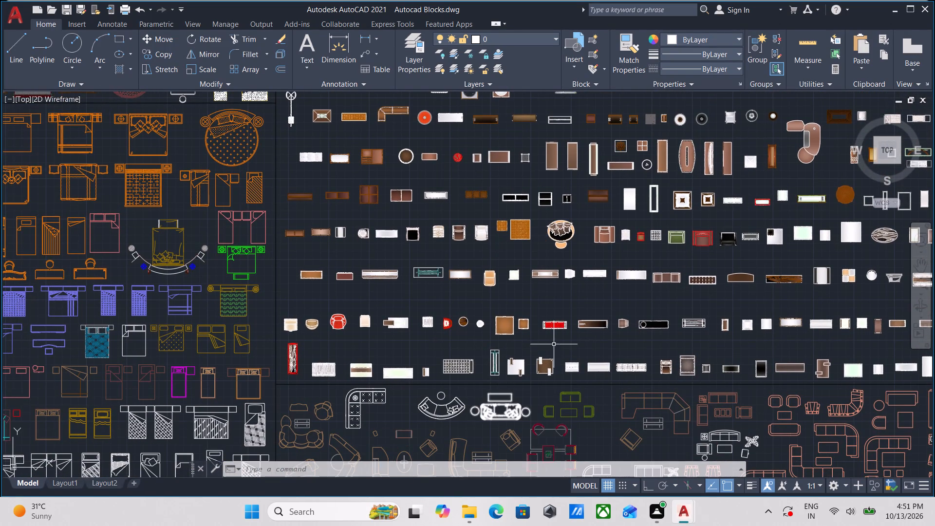
pyautogui.moveTo(562, 348); pyautogui.dragTo(550, 358, button='middle')
pyautogui.scroll(2, 531, 374)
pyautogui.moveTo(586, 319); pyautogui.dragTo(402, 341, button='middle')
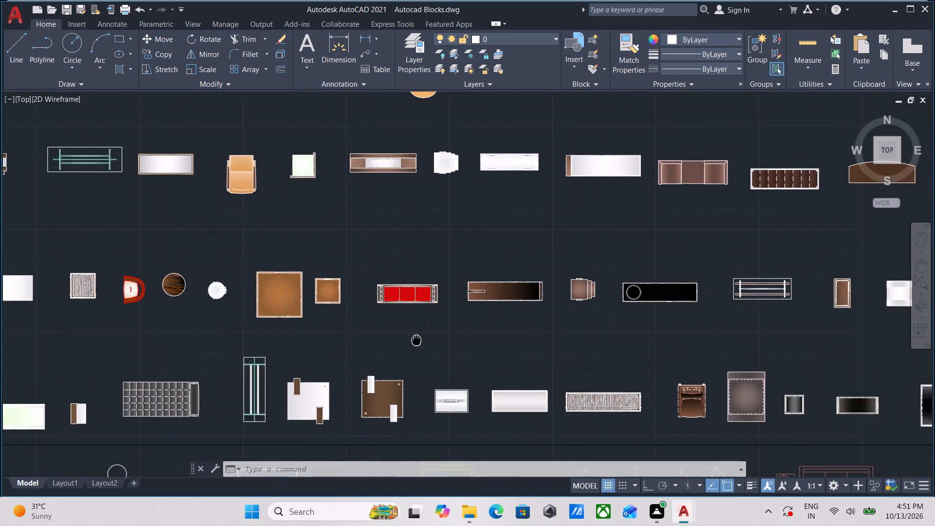
pyautogui.moveTo(402, 341); pyautogui.dragTo(389, 342, button='middle')
pyautogui.moveTo(552, 343); pyautogui.dragTo(357, 388, button='middle')
pyautogui.scroll(-3, 478, 284)
pyautogui.moveTo(478, 284); pyautogui.dragTo(442, 362, button='middle')
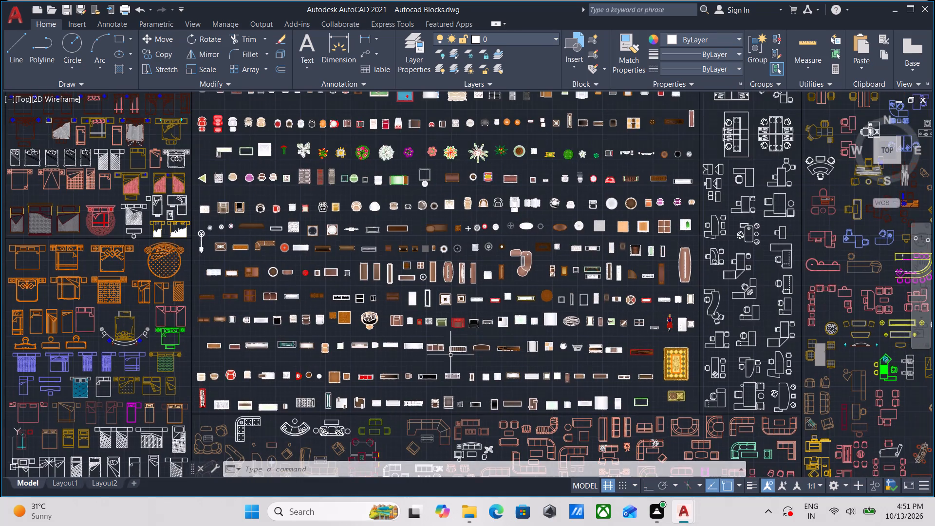
pyautogui.scroll(3, 516, 285)
pyautogui.moveTo(435, 300); pyautogui.dragTo(547, 331, button='middle')
pyautogui.moveTo(342, 301); pyautogui.dragTo(522, 345, button='middle')
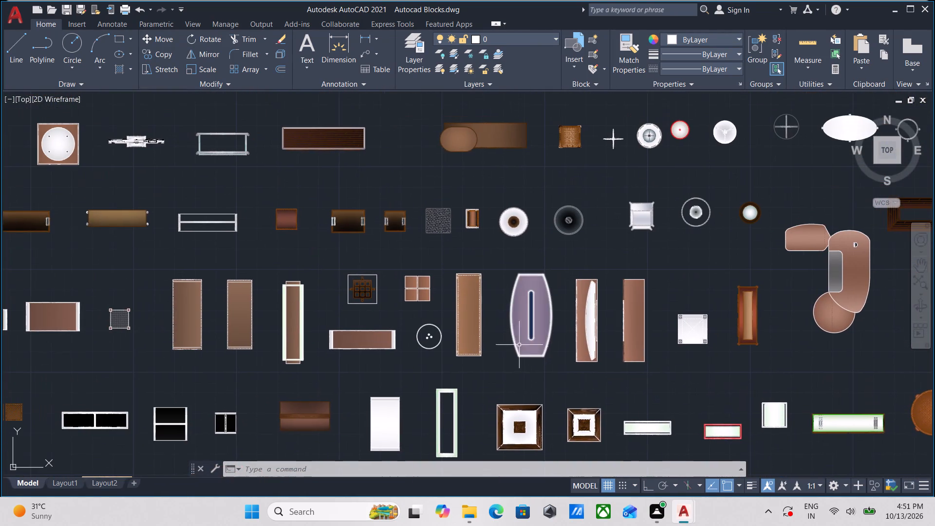
pyautogui.scroll(-1, 363, 273)
pyautogui.moveTo(363, 273); pyautogui.dragTo(470, 336, button='middle')
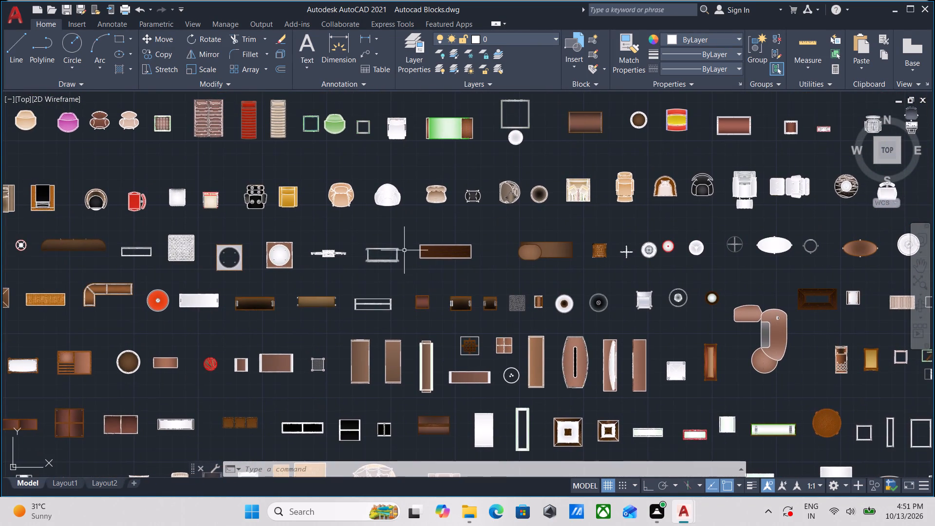
pyautogui.moveTo(404, 250); pyautogui.dragTo(512, 309, button='middle')
pyautogui.scroll(-1, 500, 301)
pyautogui.scroll(-1, 470, 276)
pyautogui.scroll(-1, 602, 261)
pyautogui.moveTo(603, 262); pyautogui.dragTo(599, 263, button='middle')
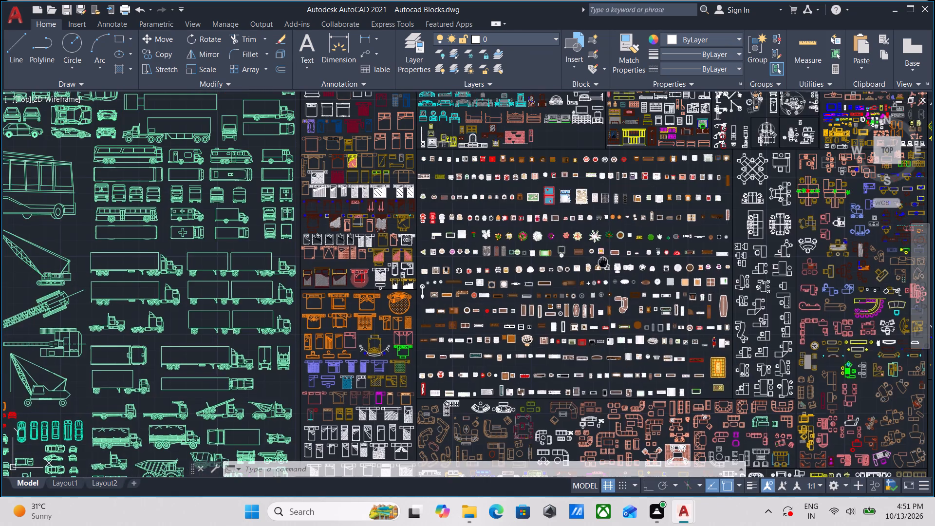
pyautogui.moveTo(599, 263); pyautogui.dragTo(485, 282, button='middle')
# Copy the beige double bed block with two pillows from the colour-filled furniture rows to the clipboard.
pyautogui.scroll(3, 559, 221)
pyautogui.scroll(2, 315, 251)
pyautogui.scroll(-1, 367, 267)
pyautogui.moveTo(367, 267); pyautogui.dragTo(445, 290, button='middle')
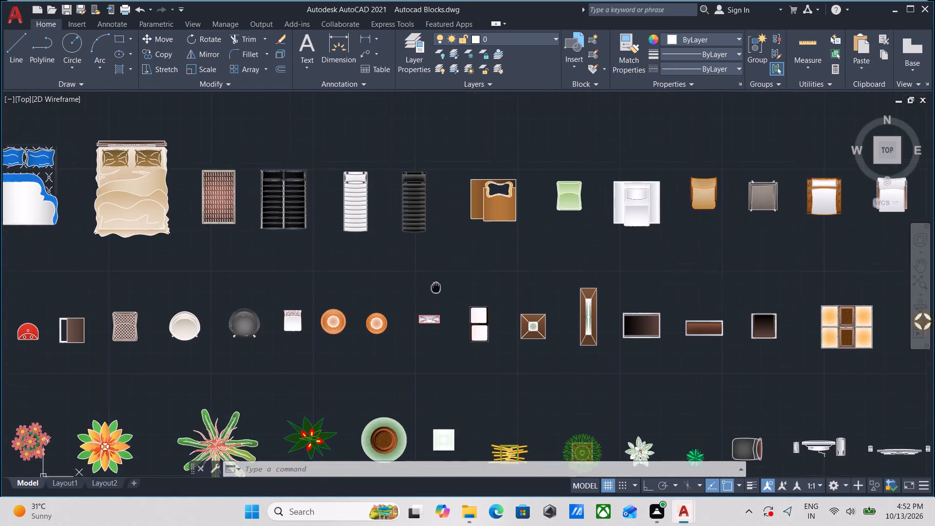
pyautogui.moveTo(445, 290); pyautogui.dragTo(485, 299, button='middle')
pyautogui.moveTo(311, 304); pyautogui.dragTo(449, 323, button='middle')
pyautogui.moveTo(385, 312); pyautogui.dragTo(406, 331, button='middle')
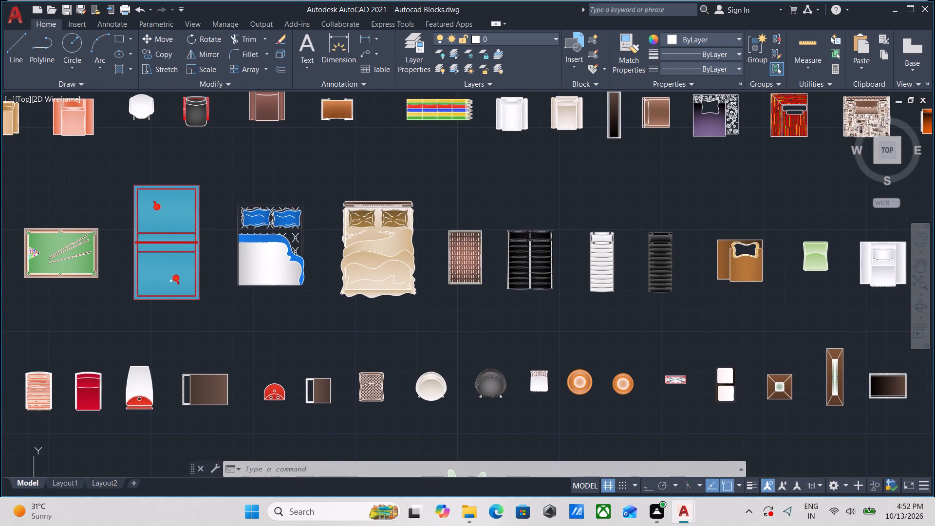
pyautogui.scroll(-2, 407, 330)
pyautogui.moveTo(407, 330); pyautogui.dragTo(550, 346, button='middle')
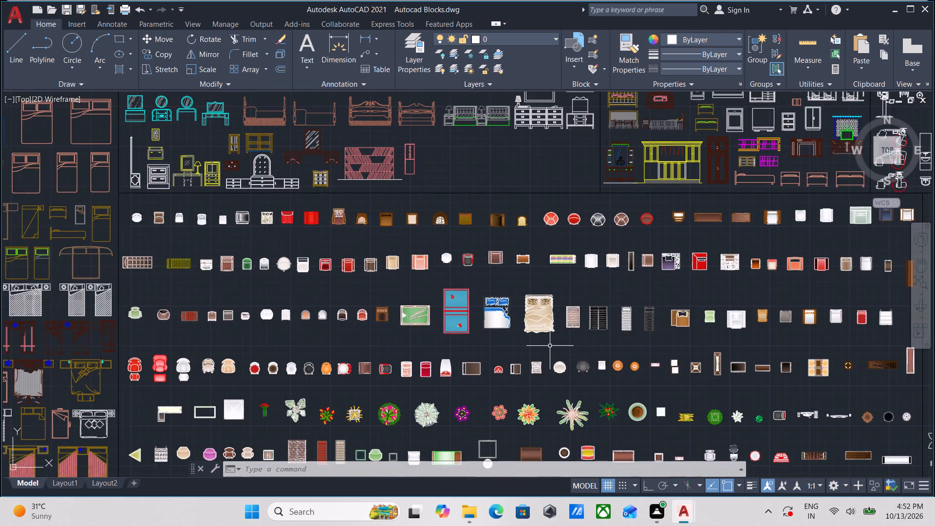
pyautogui.scroll(3, 550, 345)
pyautogui.moveTo(552, 342); pyautogui.dragTo(549, 338)
pyautogui.click(457, 206)
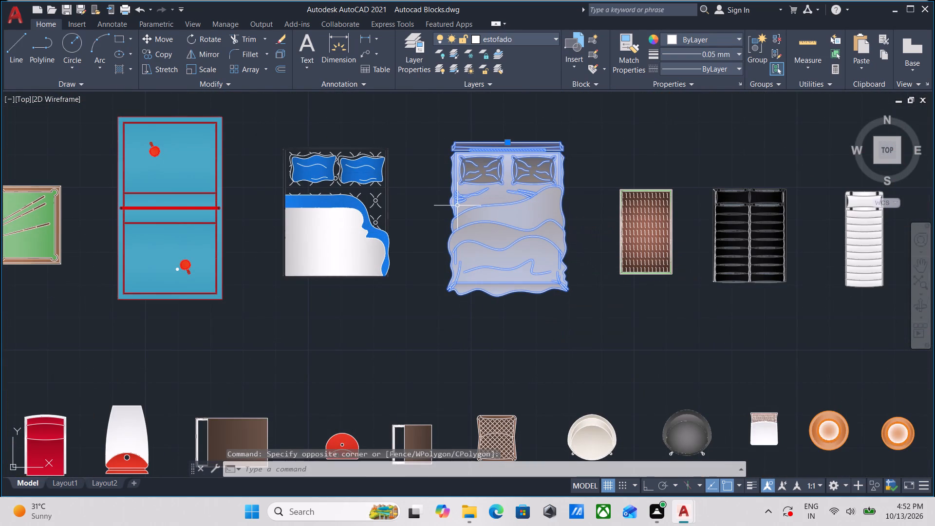
pyautogui.hotkey('ctrl', 'c')
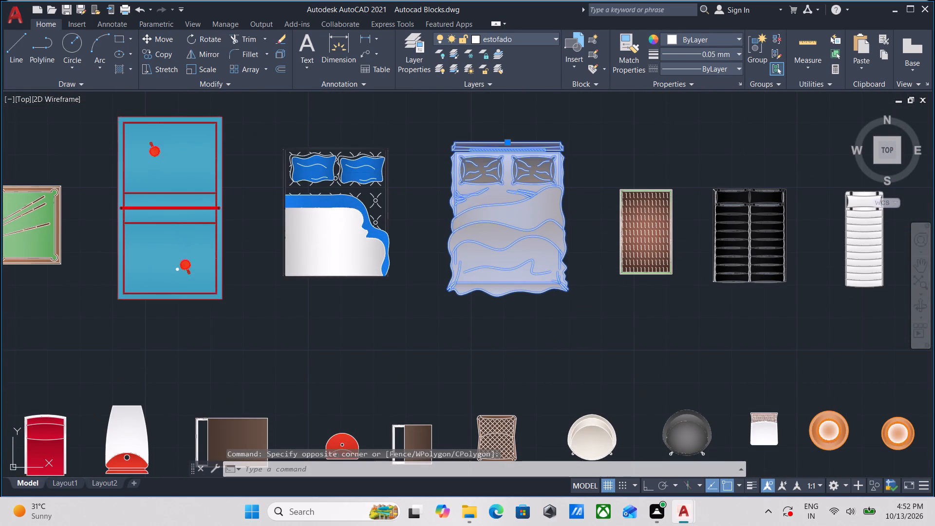
# Examine the colour-filled furniture rows around the beds, pool table and table-tennis table for more pieces to use.
pyautogui.scroll(-3, 474, 251)
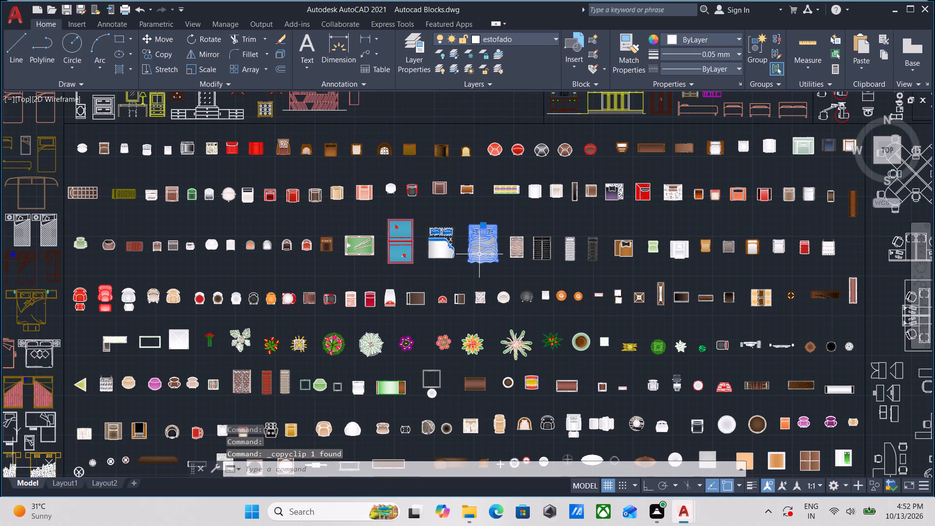
pyautogui.scroll(1, 261, 211)
pyautogui.scroll(-1, 260, 212)
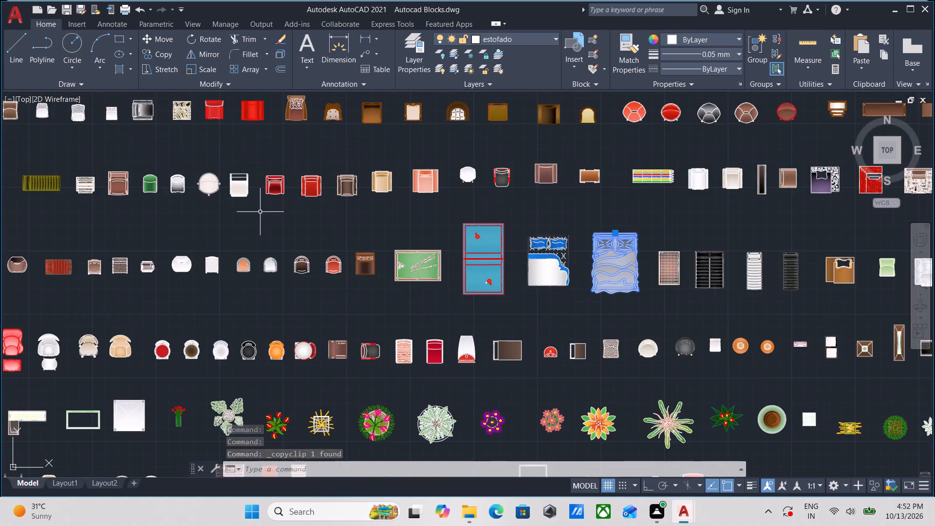
pyautogui.moveTo(260, 212); pyautogui.dragTo(441, 239, button='middle')
pyautogui.scroll(2, 224, 228)
pyautogui.moveTo(500, 275); pyautogui.dragTo(406, 257, button='middle')
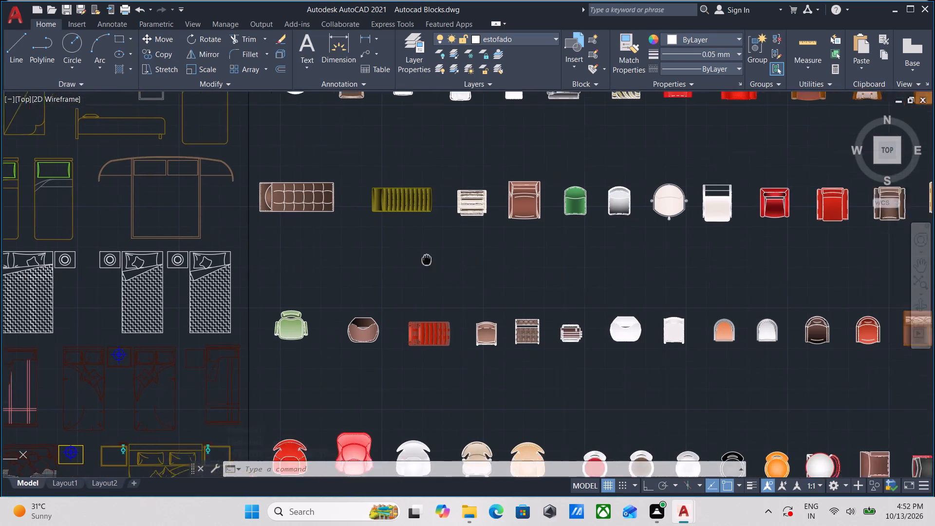
pyautogui.moveTo(406, 257); pyautogui.dragTo(264, 247, button='middle')
pyautogui.moveTo(491, 257); pyautogui.dragTo(316, 252, button='middle')
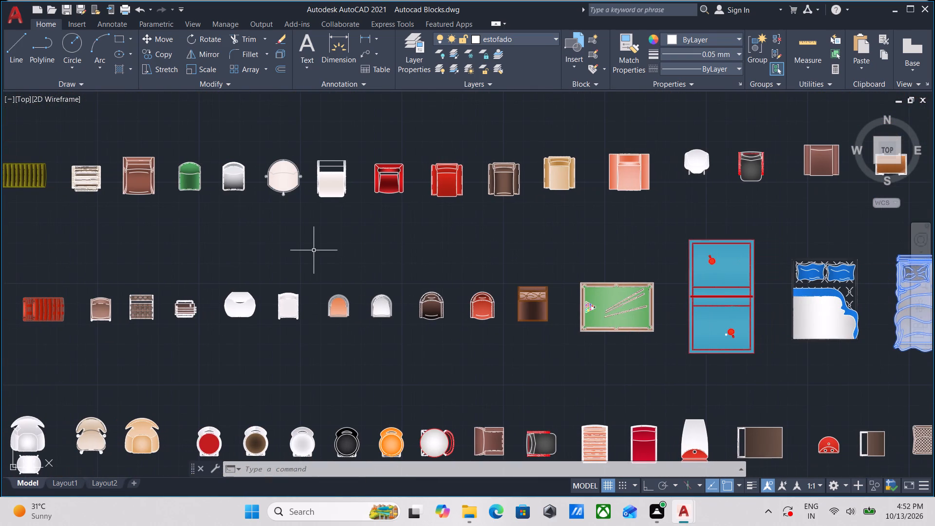
pyautogui.scroll(-1, 314, 250)
pyautogui.scroll(-1, 542, 222)
pyautogui.moveTo(542, 222); pyautogui.dragTo(342, 229, button='middle')
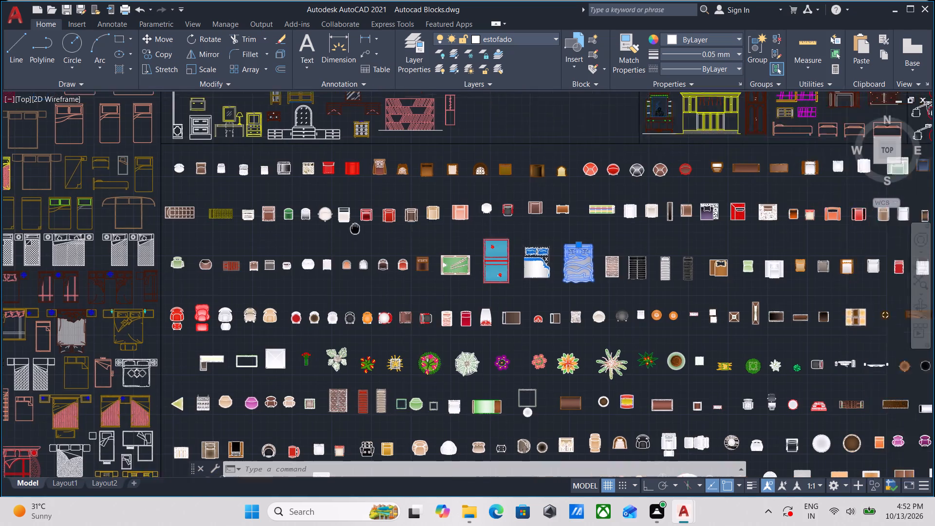
pyautogui.moveTo(342, 229); pyautogui.dragTo(341, 230, button='middle')
# Examine the lower colour-filled rows of tables, benches, armchairs and plants for pieces that suit the floor plan.
pyautogui.moveTo(622, 284); pyautogui.dragTo(637, 168, button='middle')
pyautogui.moveTo(655, 297); pyautogui.dragTo(711, 125, button='middle')
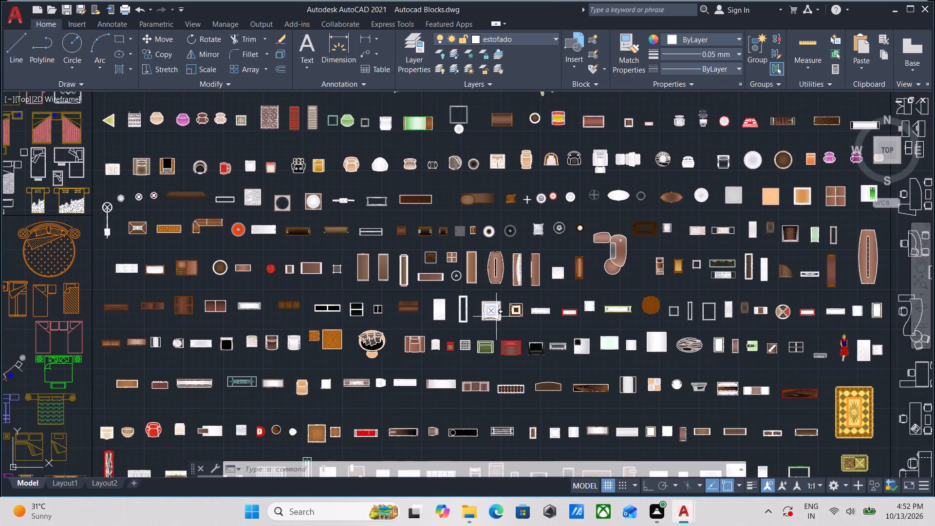
pyautogui.moveTo(501, 303); pyautogui.dragTo(605, 142, button='middle')
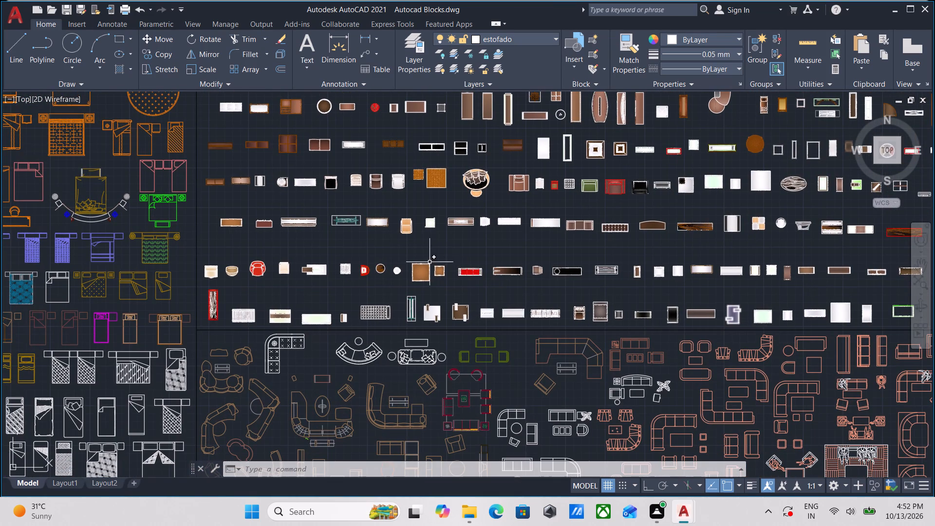
pyautogui.moveTo(454, 294); pyautogui.dragTo(526, 372, button='middle')
pyautogui.moveTo(352, 308); pyautogui.dragTo(374, 388, button='middle')
pyautogui.scroll(1, 377, 247)
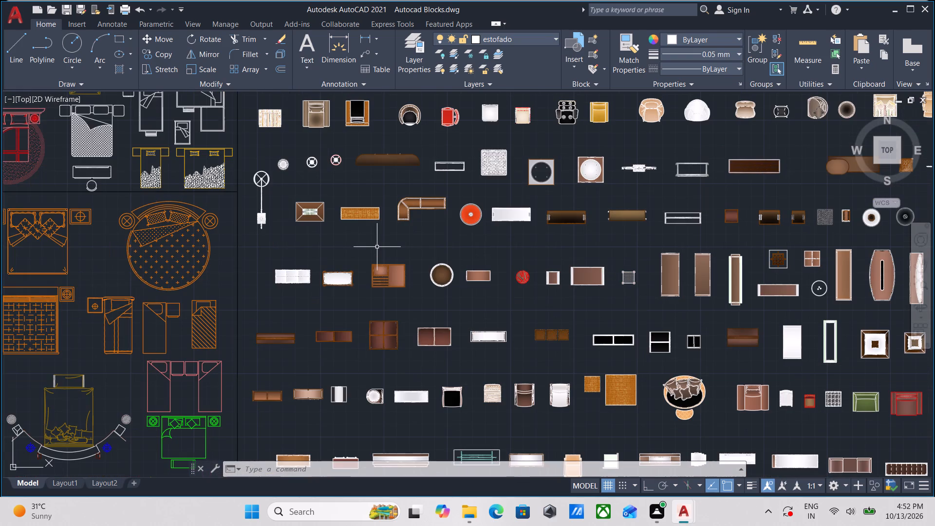
pyautogui.moveTo(377, 247); pyautogui.dragTo(348, 270, button='middle')
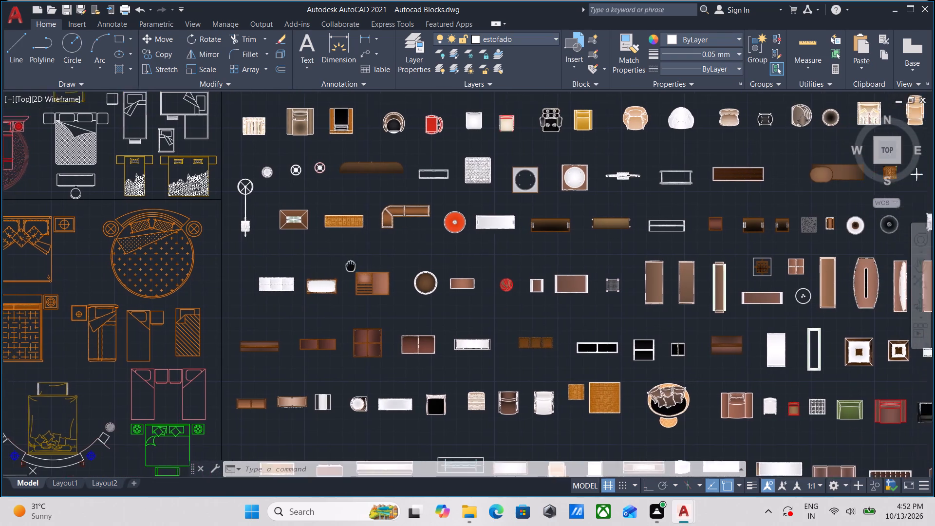
pyautogui.moveTo(348, 270); pyautogui.dragTo(328, 337, button='middle')
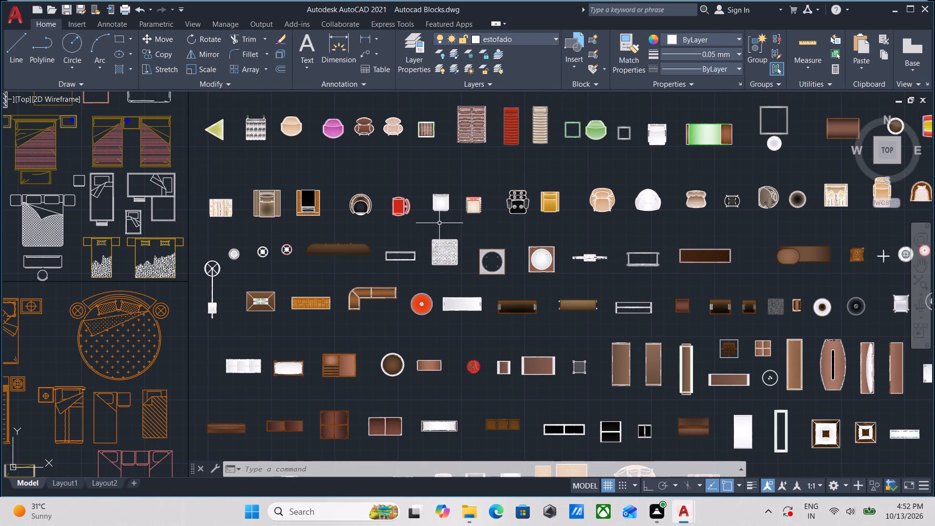
pyautogui.moveTo(440, 223); pyautogui.dragTo(352, 332, button='middle')
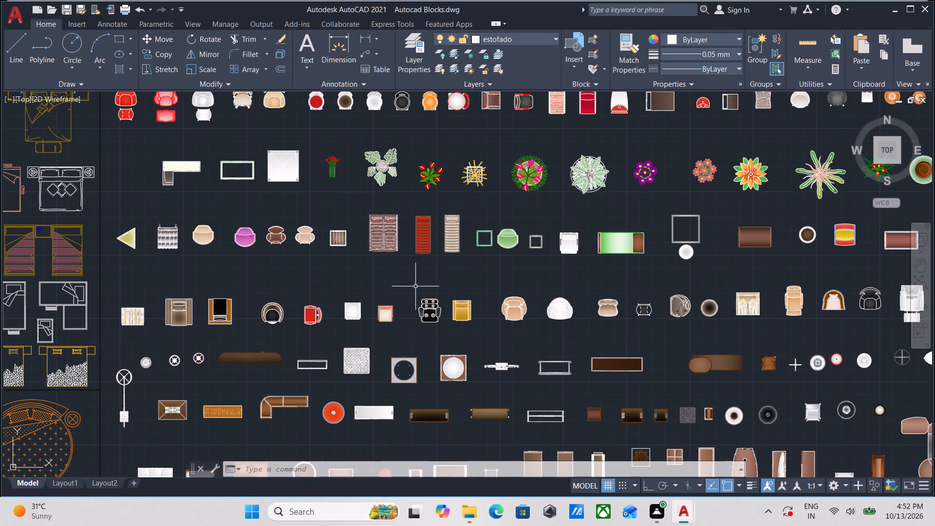
pyautogui.moveTo(415, 286); pyautogui.dragTo(207, 303, button='middle')
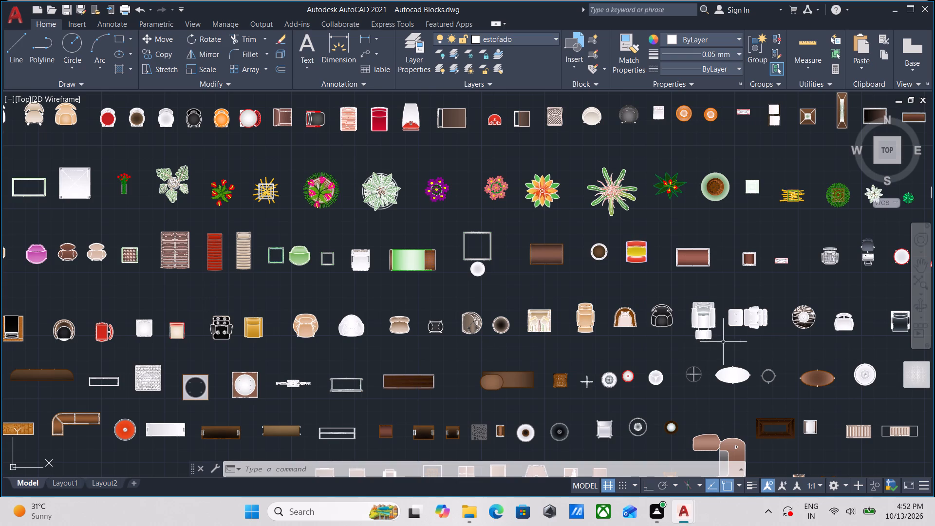
pyautogui.moveTo(725, 342); pyautogui.dragTo(349, 295, button='middle')
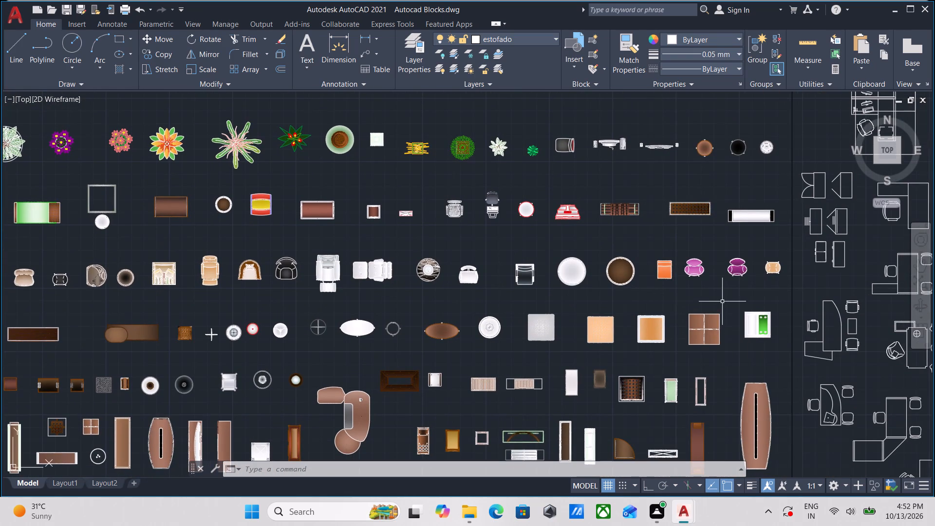
pyautogui.moveTo(722, 301); pyautogui.dragTo(606, 287, button='middle')
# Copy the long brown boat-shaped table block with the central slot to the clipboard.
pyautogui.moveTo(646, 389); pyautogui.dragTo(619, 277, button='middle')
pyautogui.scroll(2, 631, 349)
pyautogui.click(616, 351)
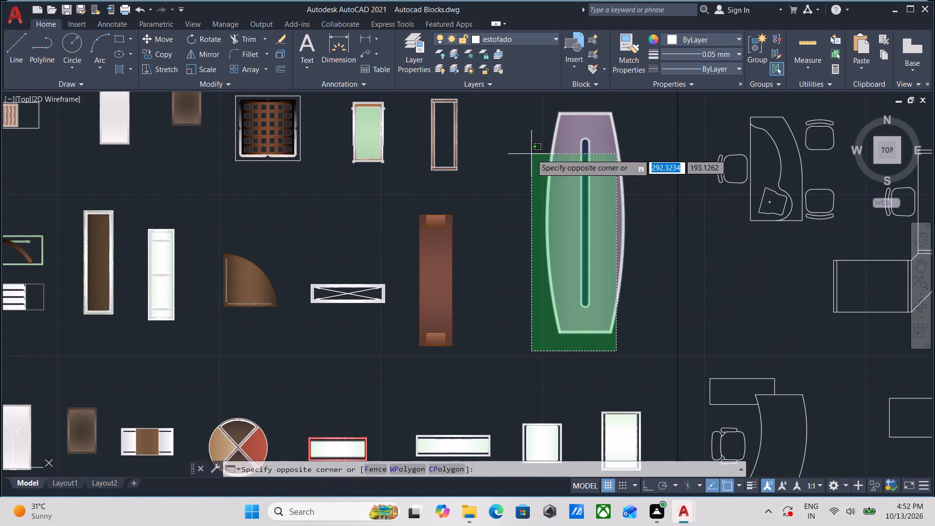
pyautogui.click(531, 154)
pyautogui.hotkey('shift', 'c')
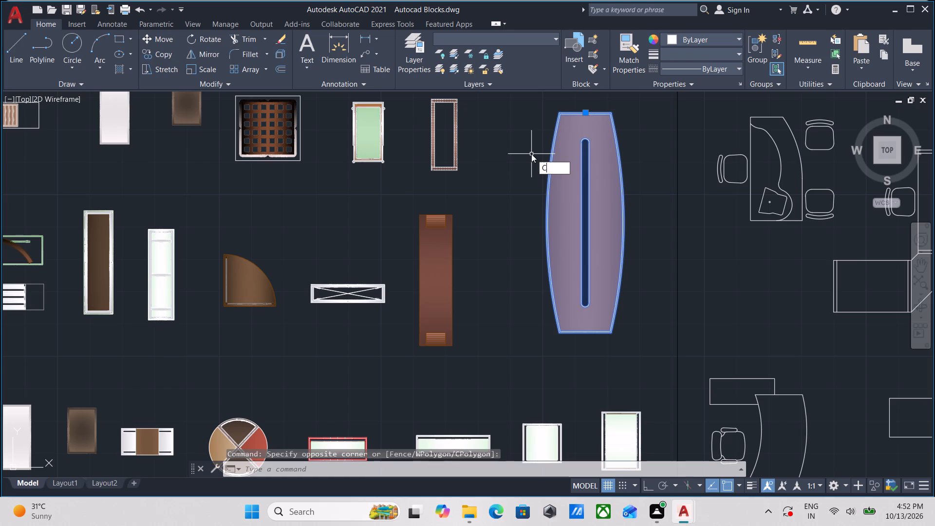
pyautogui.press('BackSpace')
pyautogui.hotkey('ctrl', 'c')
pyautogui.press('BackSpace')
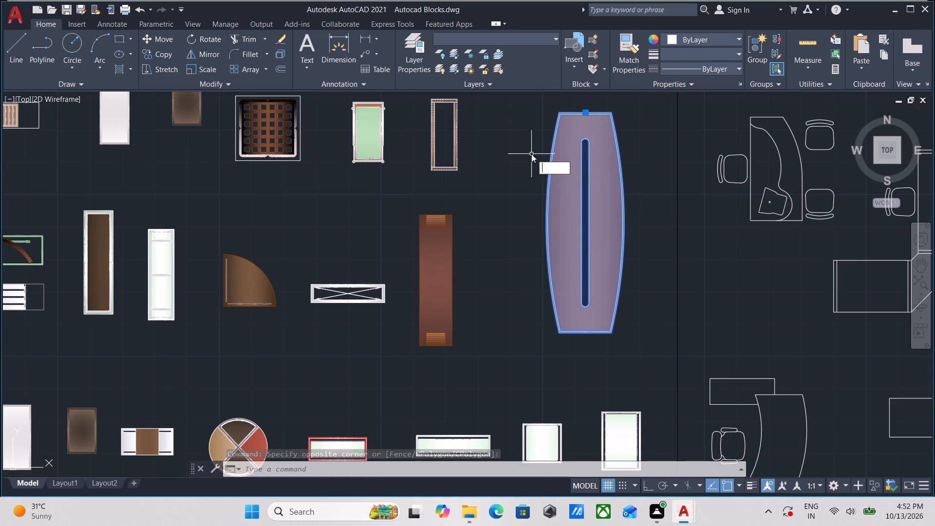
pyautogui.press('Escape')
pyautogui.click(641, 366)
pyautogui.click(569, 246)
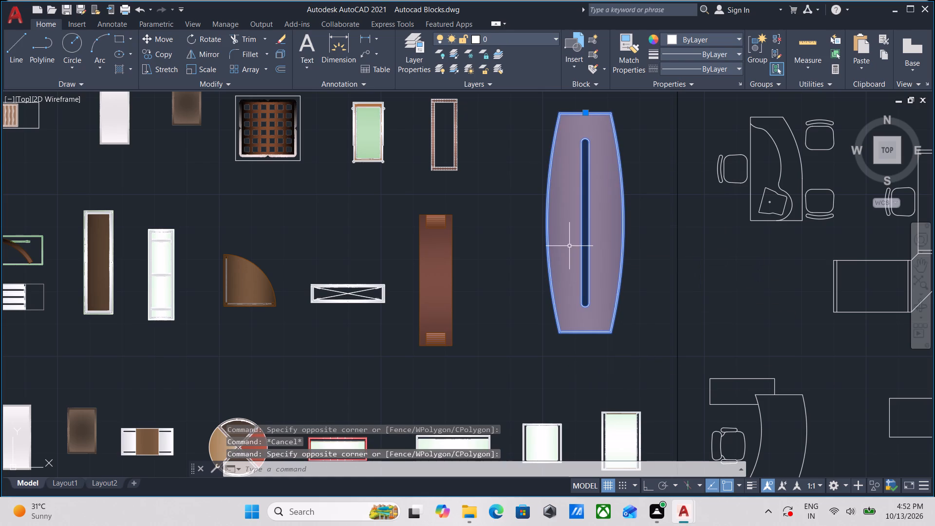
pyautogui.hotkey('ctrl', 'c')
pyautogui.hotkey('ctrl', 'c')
# Examine the furniture rows below the boat-shaped table, down to the patterned rug and the low cabinets.
pyautogui.scroll(-1, 321, 352)
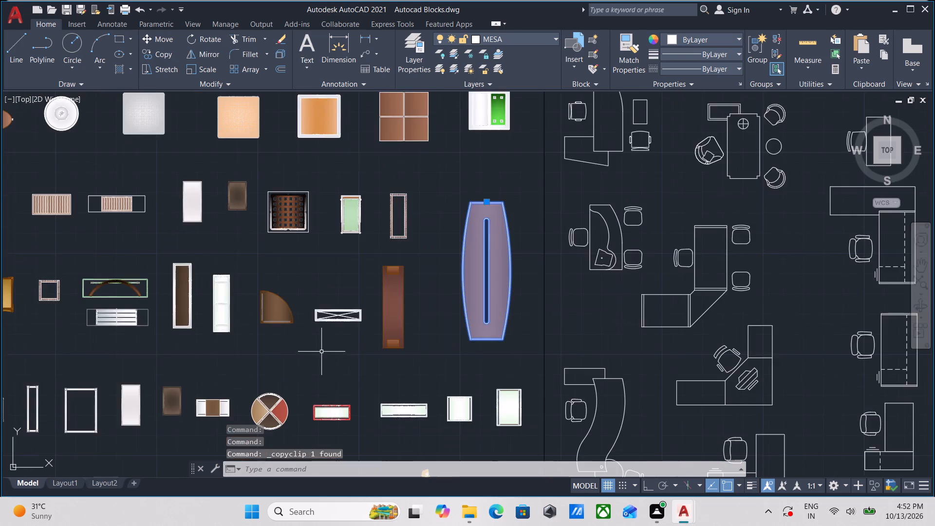
pyautogui.scroll(-1, 314, 357)
pyautogui.moveTo(314, 357); pyautogui.dragTo(422, 284, button='middle')
pyautogui.scroll(1, 410, 342)
pyautogui.moveTo(412, 344); pyautogui.dragTo(455, 319, button='middle')
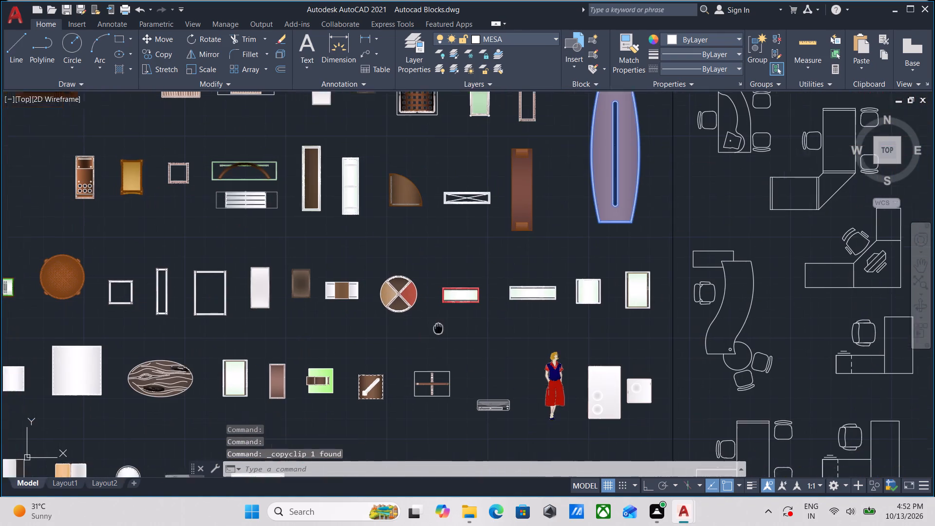
pyautogui.moveTo(455, 319); pyautogui.dragTo(527, 277, button='middle')
pyautogui.moveTo(354, 359); pyautogui.dragTo(486, 263, button='middle')
pyautogui.moveTo(336, 368); pyautogui.dragTo(446, 278, button='middle')
pyautogui.scroll(-1, 393, 336)
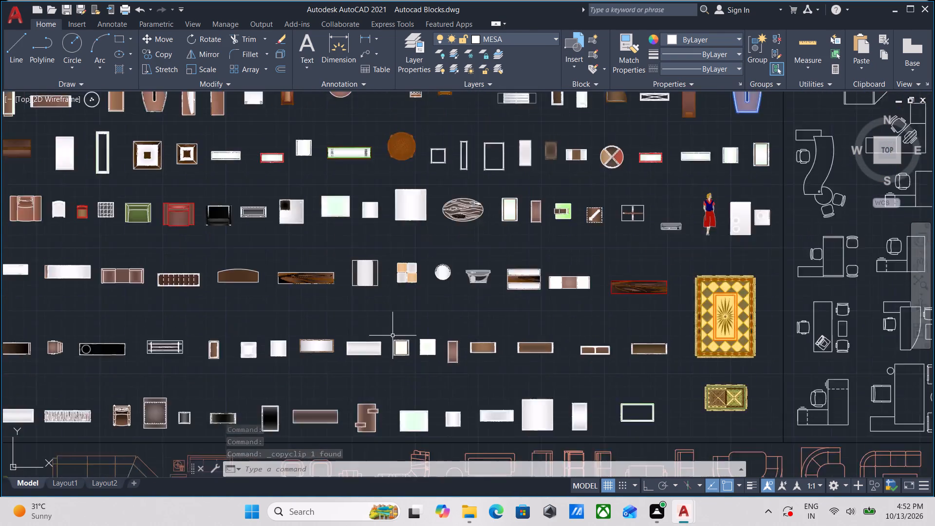
pyautogui.scroll(-1, 393, 336)
# Examine the colour-filled furniture from the lowest rows above the sofa sets up to the topmost row of chairs.
pyautogui.moveTo(393, 375); pyautogui.dragTo(576, 268, button='middle')
pyautogui.moveTo(233, 292); pyautogui.dragTo(357, 334, button='middle')
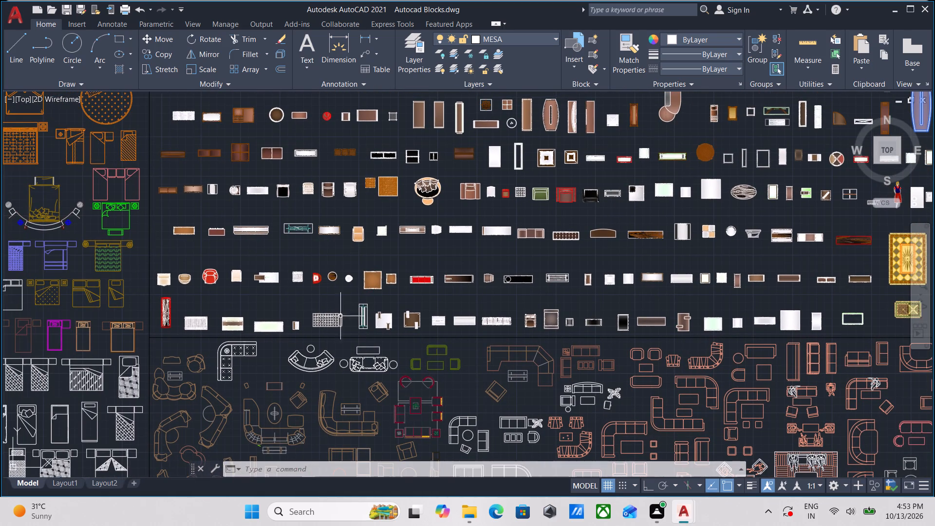
pyautogui.moveTo(303, 281); pyautogui.dragTo(311, 361, button='middle')
pyautogui.moveTo(283, 220); pyautogui.dragTo(332, 347, button='middle')
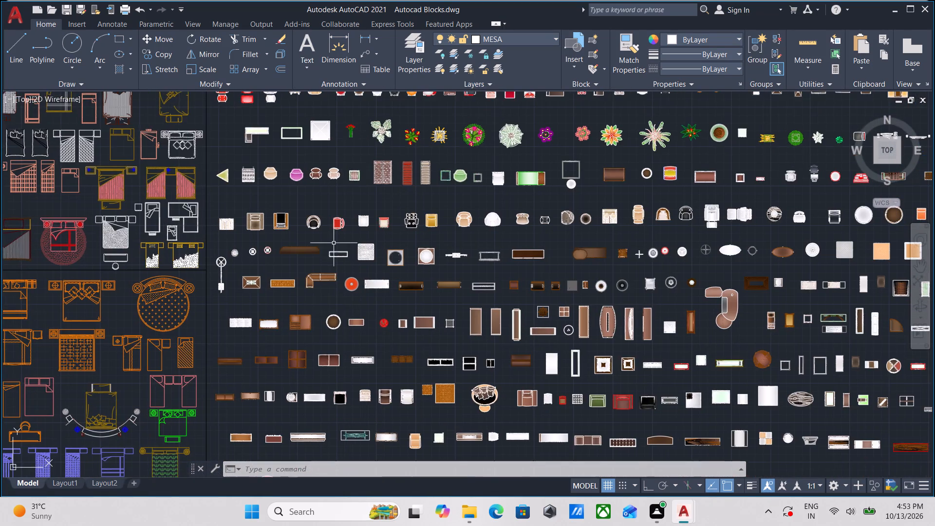
pyautogui.moveTo(334, 243); pyautogui.dragTo(325, 334, button='middle')
pyautogui.moveTo(389, 249); pyautogui.dragTo(370, 298, button='middle')
pyautogui.moveTo(459, 196); pyautogui.dragTo(322, 265, button='middle')
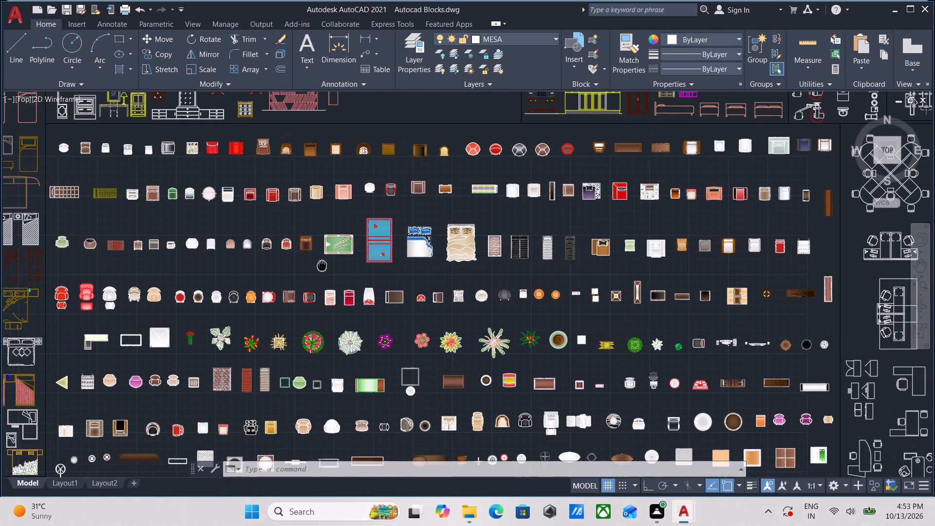
pyautogui.moveTo(387, 189); pyautogui.dragTo(437, 343, button='middle')
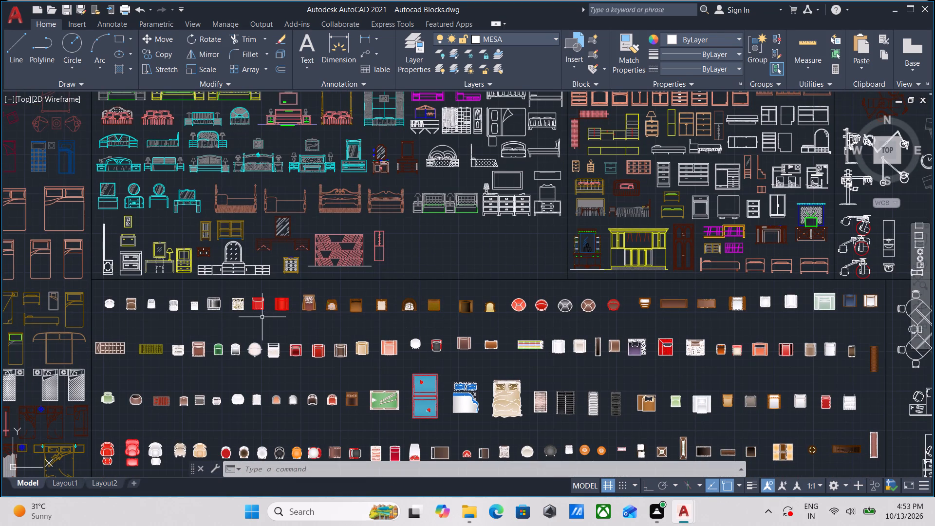
# Copy the wide light-blue armchair block near the end of the topmost colour-filled row to the clipboard.
pyautogui.moveTo(751, 358); pyautogui.dragTo(497, 352, button='middle')
pyautogui.scroll(1, 596, 311)
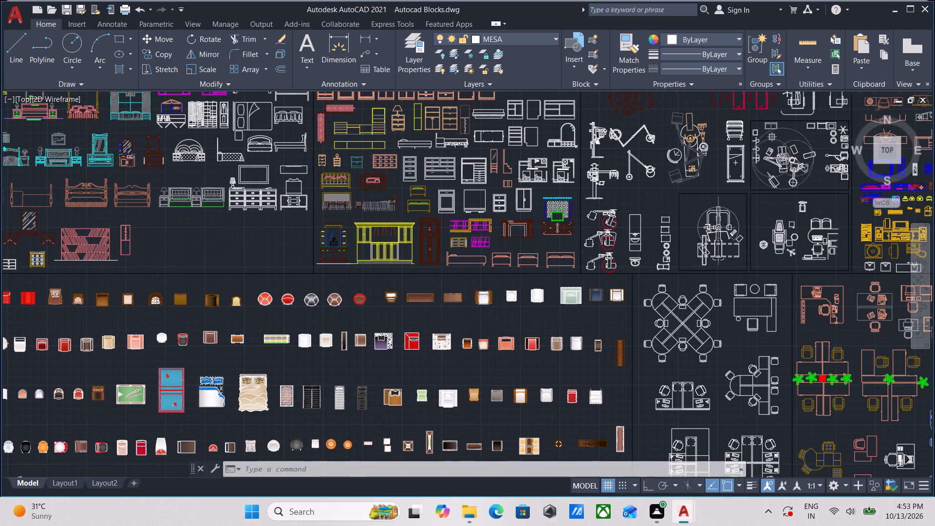
pyautogui.scroll(1, 596, 311)
pyautogui.scroll(3, 538, 284)
pyautogui.scroll(-1, 556, 294)
pyautogui.moveTo(556, 294); pyautogui.dragTo(545, 266, button='middle')
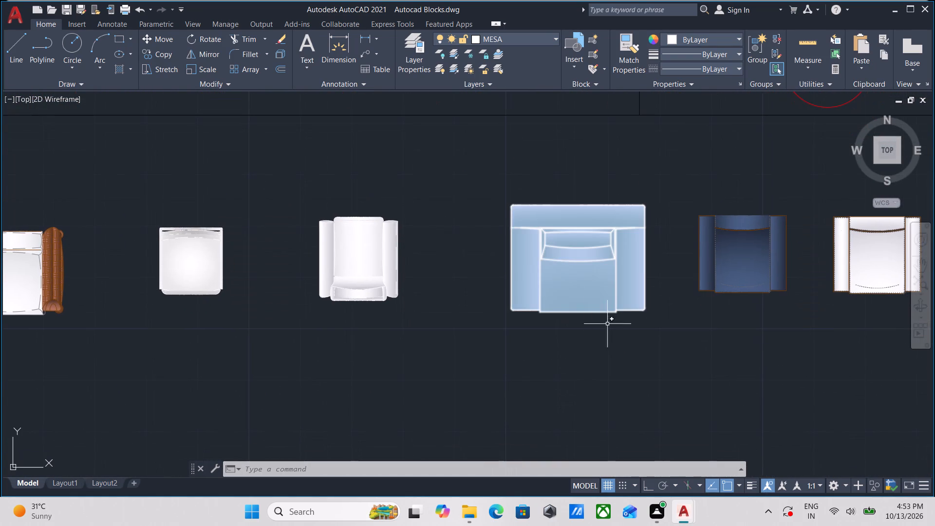
pyautogui.click(633, 340)
pyautogui.click(475, 182)
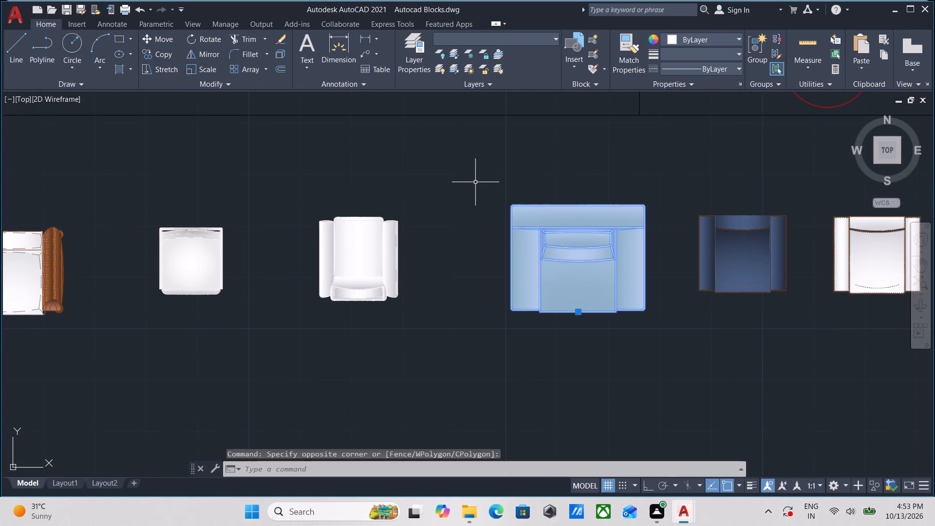
pyautogui.hotkey('ctrl', 'c')
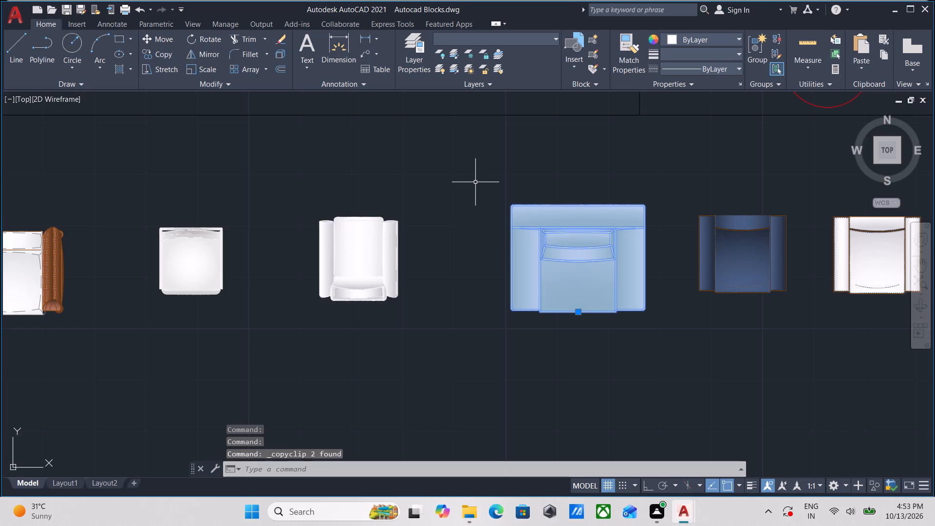
# Examine the upper colour-filled rows of chairs, armchairs and beds for further furniture blocks.
pyautogui.scroll(-1, 475, 182)
pyautogui.scroll(-2, 476, 224)
pyautogui.moveTo(468, 225); pyautogui.dragTo(553, 239, button='middle')
pyautogui.scroll(4, 540, 236)
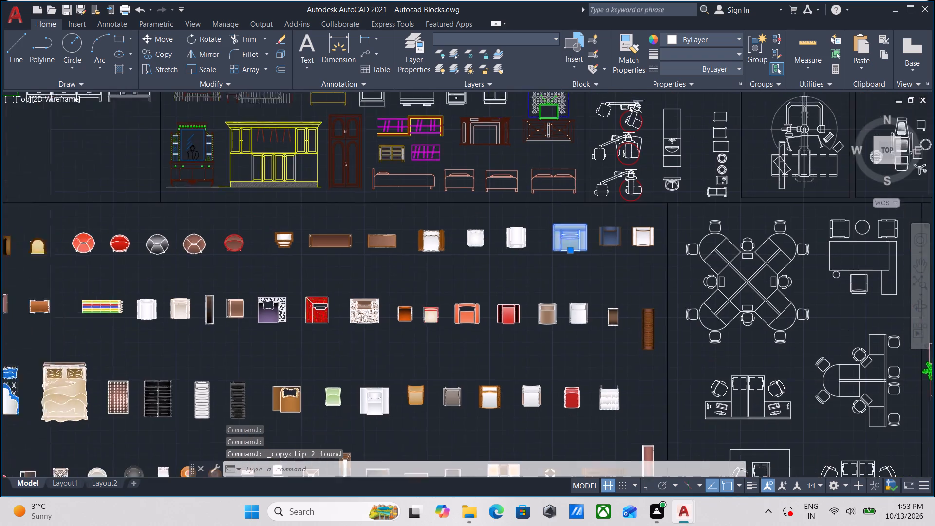
pyautogui.moveTo(553, 239); pyautogui.dragTo(566, 242, button='middle')
pyautogui.scroll(-1, 346, 275)
pyautogui.moveTo(346, 275); pyautogui.dragTo(507, 206, button='middle')
pyautogui.scroll(-1, 272, 250)
pyautogui.moveTo(126, 227); pyautogui.dragTo(148, 225, button='middle')
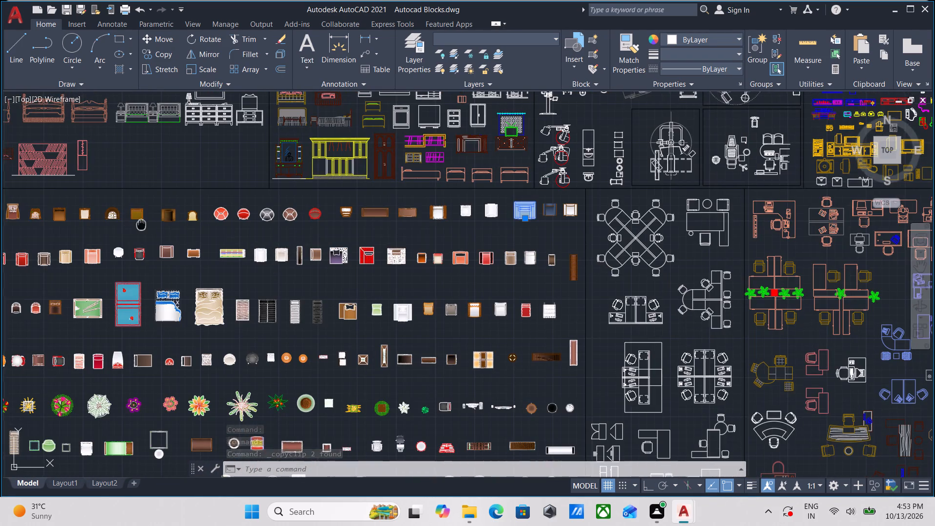
pyautogui.moveTo(148, 225); pyautogui.dragTo(295, 222, button='middle')
pyautogui.scroll(-1, 302, 219)
pyautogui.scroll(2, 124, 222)
pyautogui.scroll(-1, 53, 230)
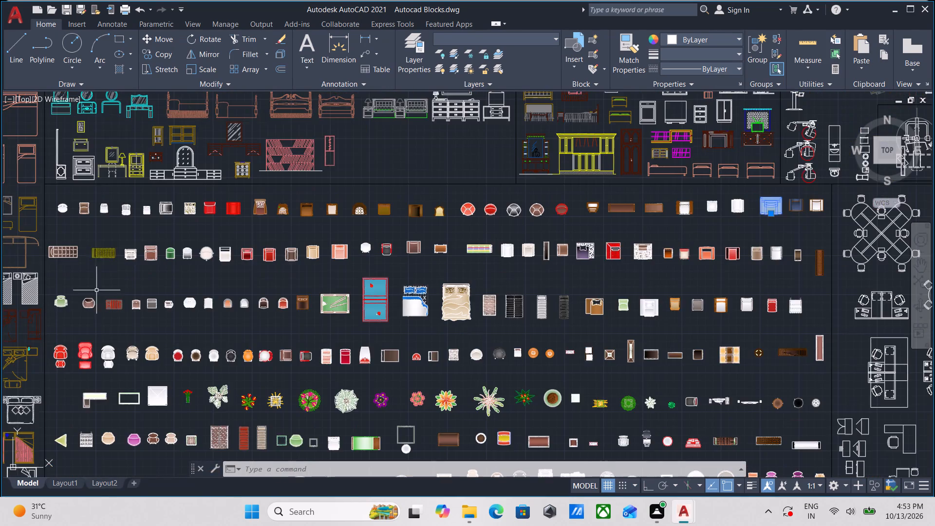
# Examine the colour-filled chairs and armchairs in the row below the plants and side tables.
pyautogui.moveTo(184, 204); pyautogui.dragTo(213, 163, button='middle')
pyautogui.moveTo(145, 317); pyautogui.dragTo(239, 177, button='middle')
pyautogui.moveTo(197, 331); pyautogui.dragTo(221, 284, button='middle')
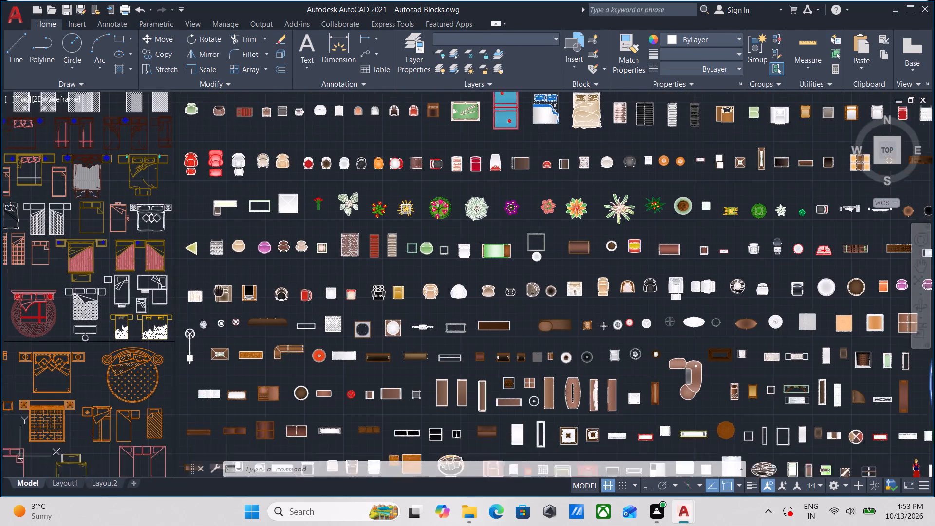
pyautogui.moveTo(221, 284); pyautogui.dragTo(223, 269, button='middle')
pyautogui.scroll(2, 223, 269)
pyautogui.scroll(3, 214, 218)
pyautogui.scroll(-2, 214, 218)
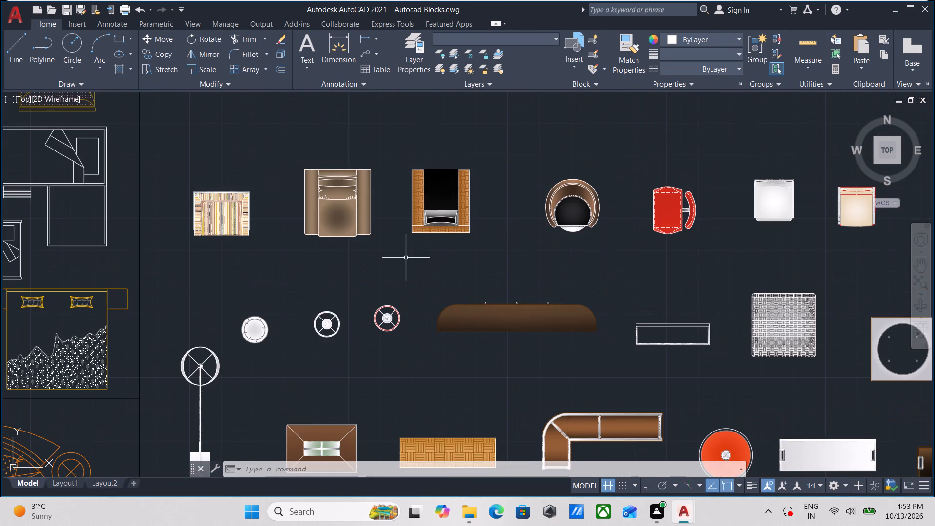
pyautogui.moveTo(409, 258); pyautogui.dragTo(396, 245, button='middle')
pyautogui.scroll(2, 346, 220)
pyautogui.scroll(-1, 380, 231)
pyautogui.scroll(1, 389, 238)
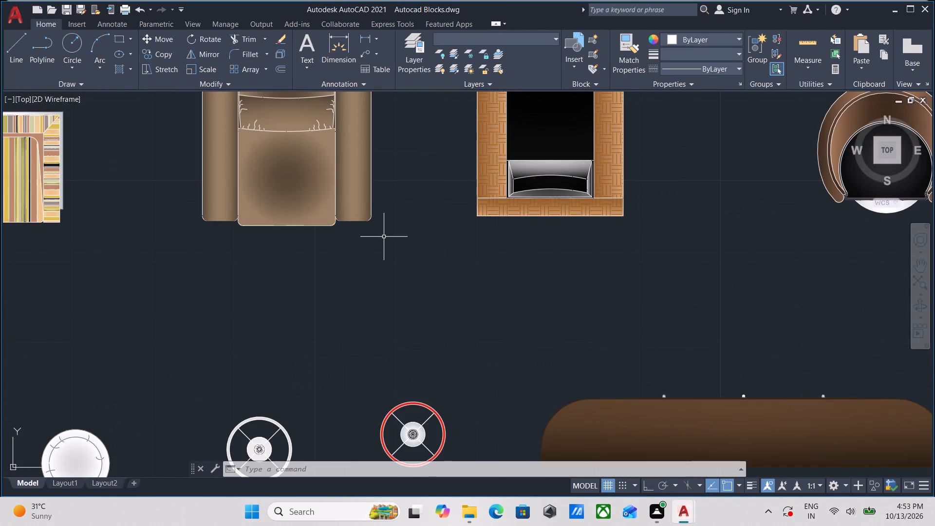
pyautogui.scroll(-2, 384, 237)
pyautogui.moveTo(399, 273); pyautogui.dragTo(408, 219, button='middle')
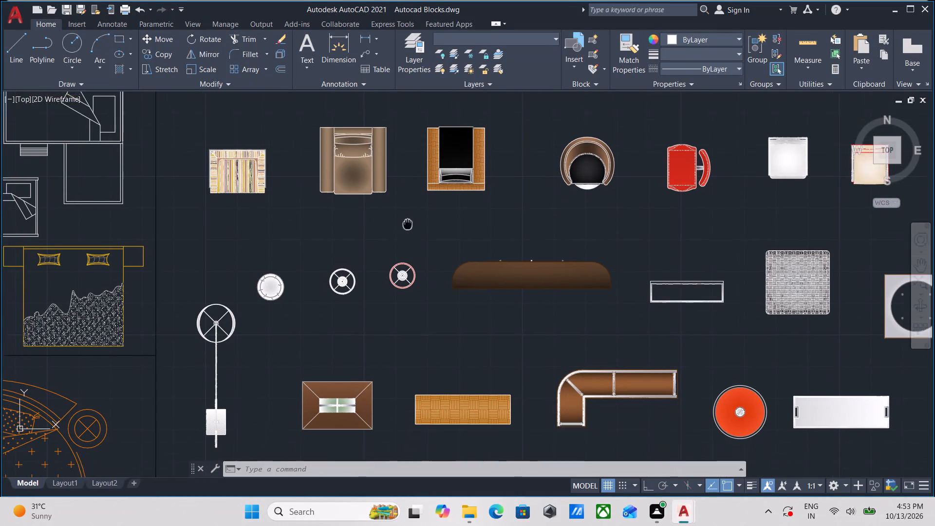
# Examine the colour-filled tables, cabinets and seating in the rows below the armchairs.
pyautogui.moveTo(408, 219); pyautogui.dragTo(408, 216, button='middle')
pyautogui.moveTo(417, 340); pyautogui.dragTo(416, 246, button='middle')
pyautogui.moveTo(474, 329); pyautogui.dragTo(390, 210, button='middle')
pyautogui.scroll(-2, 449, 291)
pyautogui.scroll(-1, 489, 355)
pyautogui.moveTo(489, 355); pyautogui.dragTo(454, 274, button='middle')
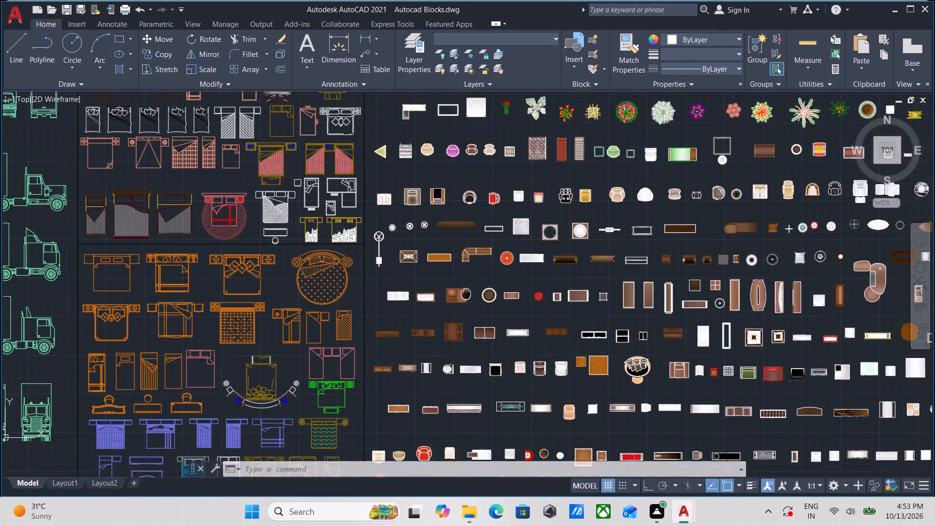
pyautogui.moveTo(454, 274); pyautogui.dragTo(415, 208, button='middle')
pyautogui.scroll(-1, 457, 393)
pyautogui.moveTo(457, 393); pyautogui.dragTo(355, 300, button='middle')
pyautogui.scroll(3, 706, 294)
pyautogui.scroll(-4, 540, 274)
pyautogui.scroll(-3, 477, 288)
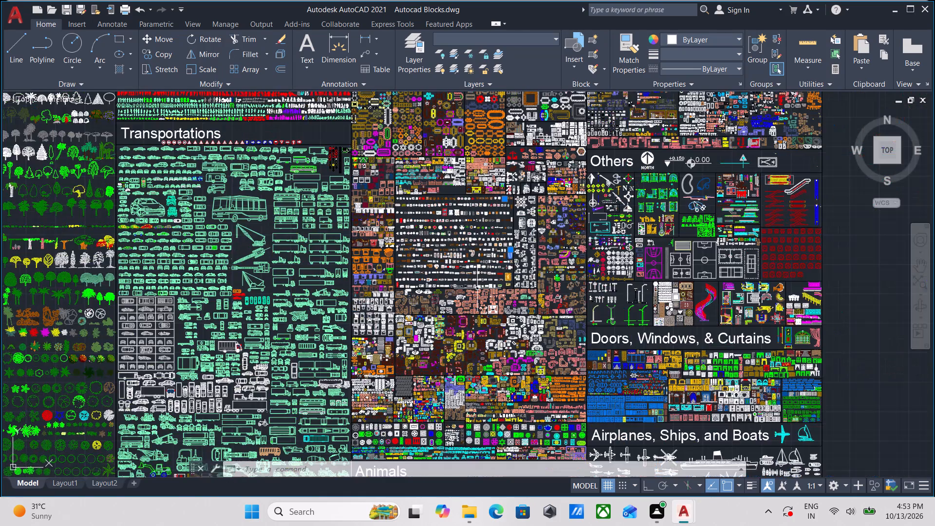
# Copy the large yellow diamond-patterned rug beside the lowest colour-filled rows to the clipboard.
pyautogui.scroll(-2, 477, 288)
pyautogui.scroll(2, 477, 288)
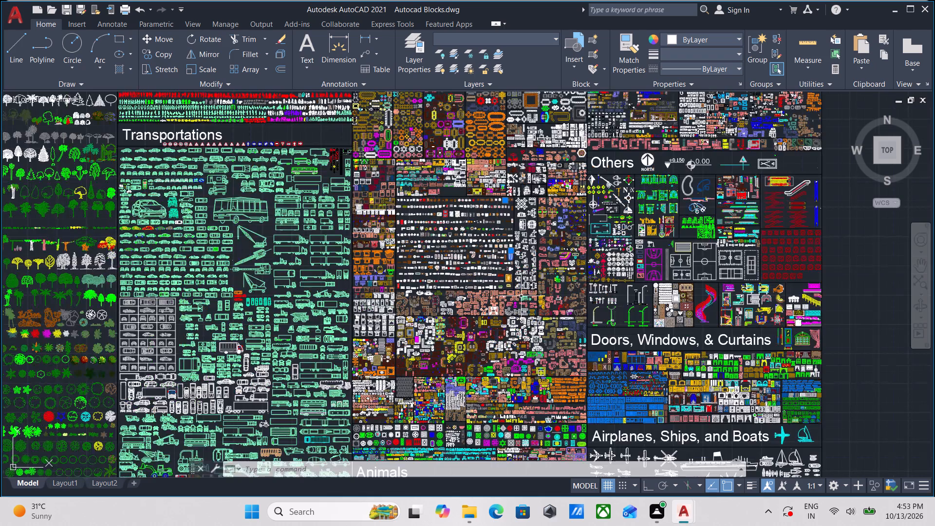
pyautogui.scroll(6, 507, 280)
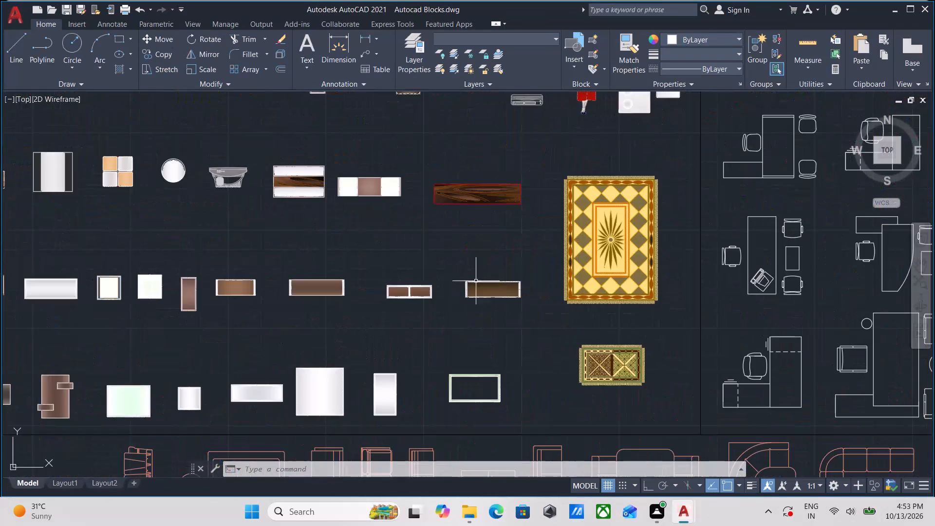
pyautogui.scroll(-1, 463, 268)
pyautogui.moveTo(463, 268); pyautogui.dragTo(483, 297, button='middle')
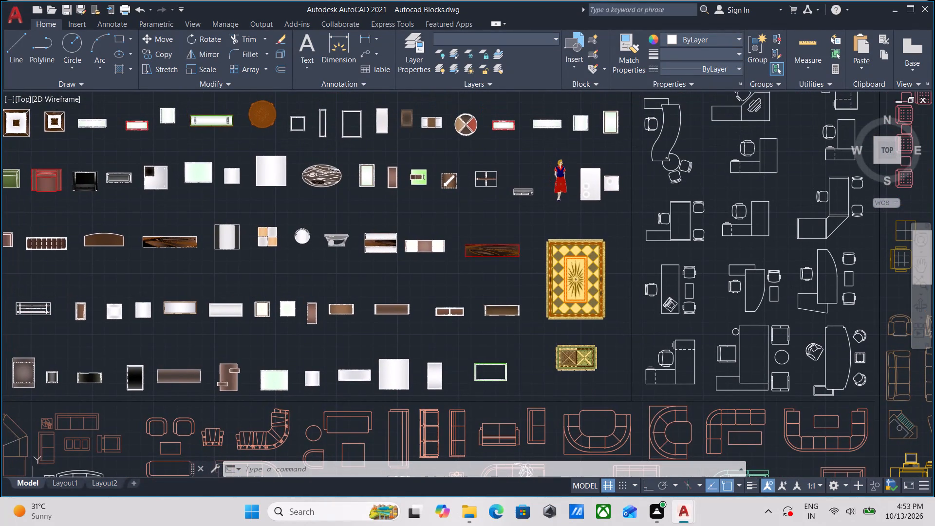
pyautogui.click(611, 332)
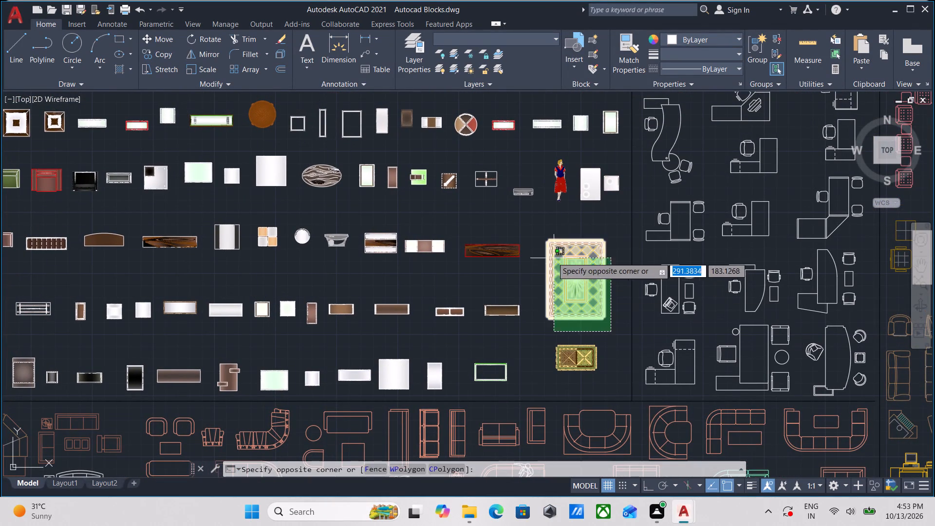
pyautogui.click(551, 256)
pyautogui.scroll(3, 582, 297)
pyautogui.moveTo(580, 297); pyautogui.dragTo(607, 312, button='middle')
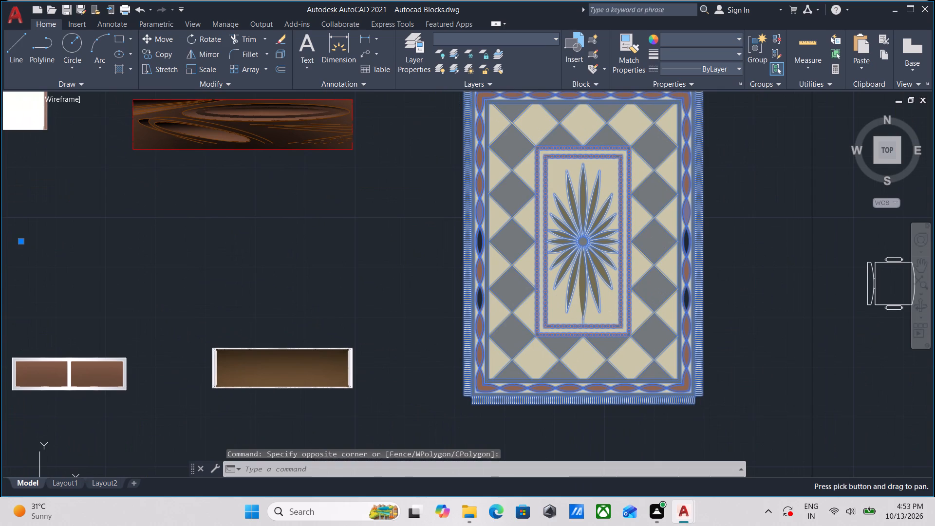
pyautogui.hotkey('ctrl', 'c')
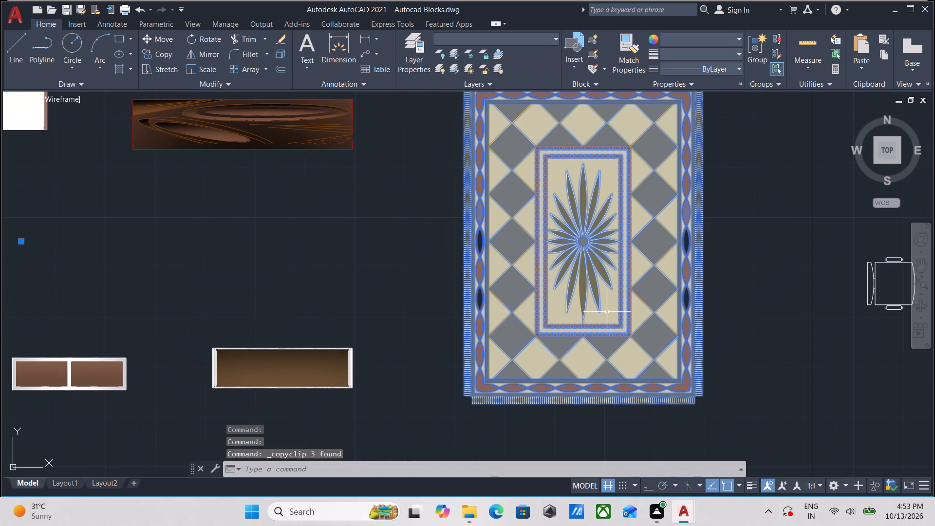
# Add the brown armchair with rounded arms from the lowest colour-filled row to the selected rug and copy both to the clipboard.
pyautogui.scroll(-3, 450, 313)
pyautogui.moveTo(401, 306); pyautogui.dragTo(497, 239, button='middle')
pyautogui.moveTo(403, 279); pyautogui.dragTo(534, 219, button='middle')
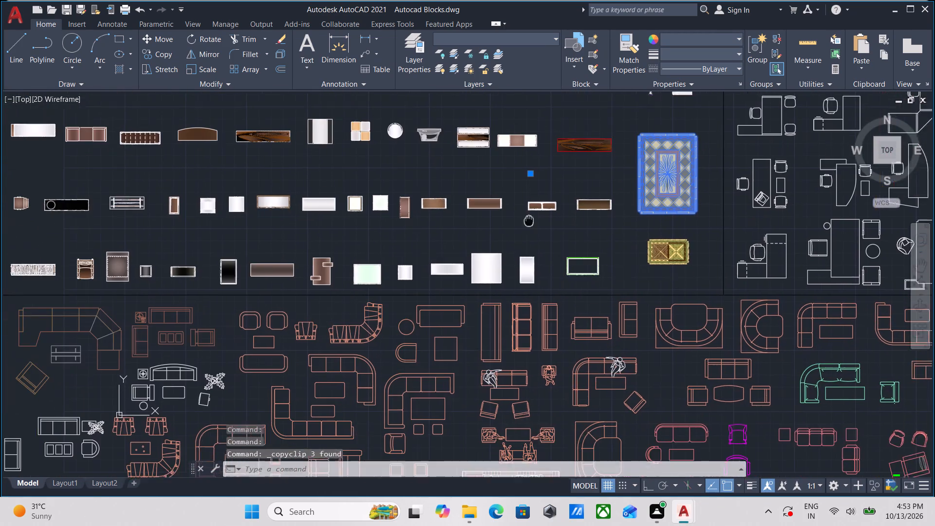
pyautogui.moveTo(265, 187); pyautogui.dragTo(512, 209, button='middle')
pyautogui.moveTo(286, 233); pyautogui.dragTo(406, 234, button='middle')
pyautogui.scroll(3, 485, 298)
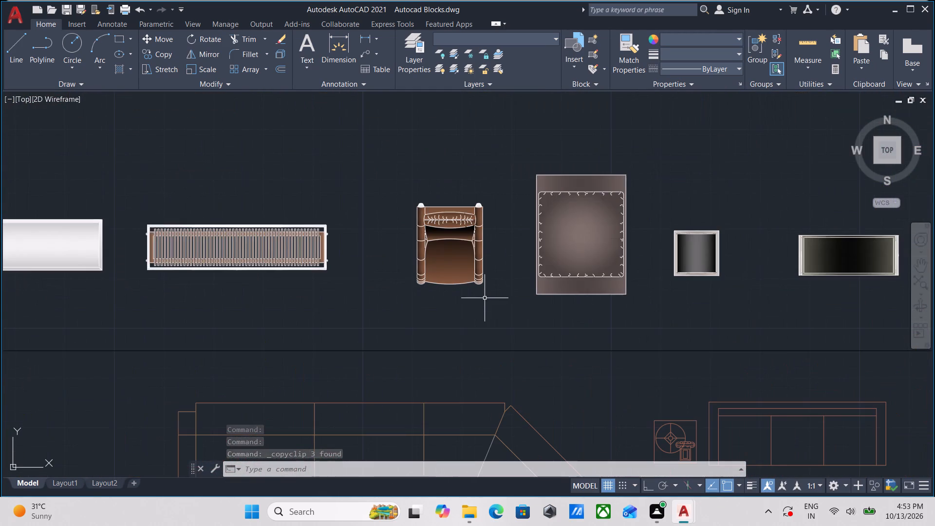
pyautogui.click(486, 298)
pyautogui.click(440, 238)
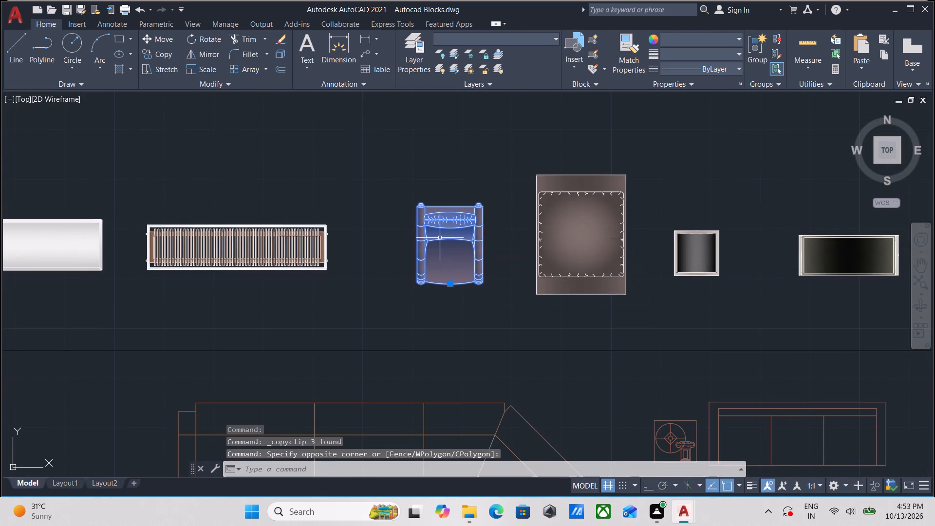
pyautogui.hotkey('ctrl', 'c')
# Examine the colour-filled furniture rows from the lowest one up to the potted plants and chairs.
pyautogui.scroll(-3, 442, 226)
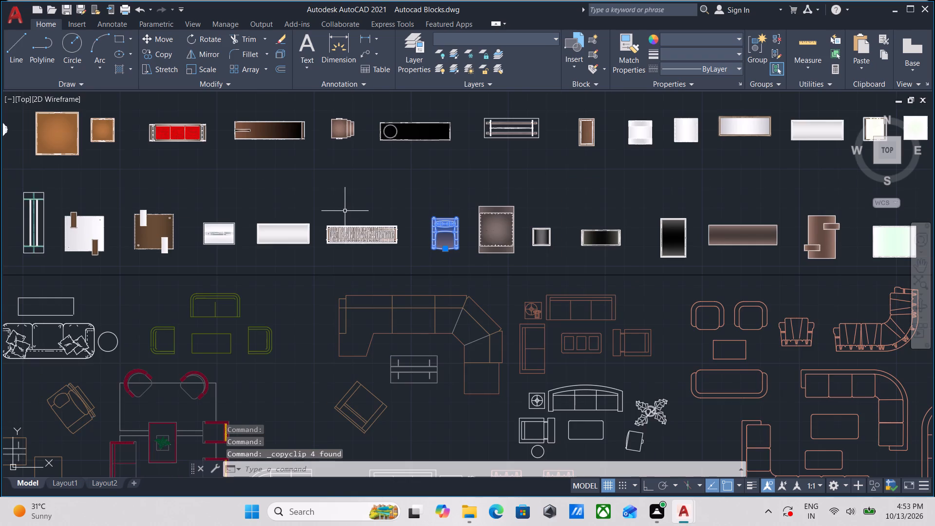
pyautogui.moveTo(345, 210); pyautogui.dragTo(509, 306, button='middle')
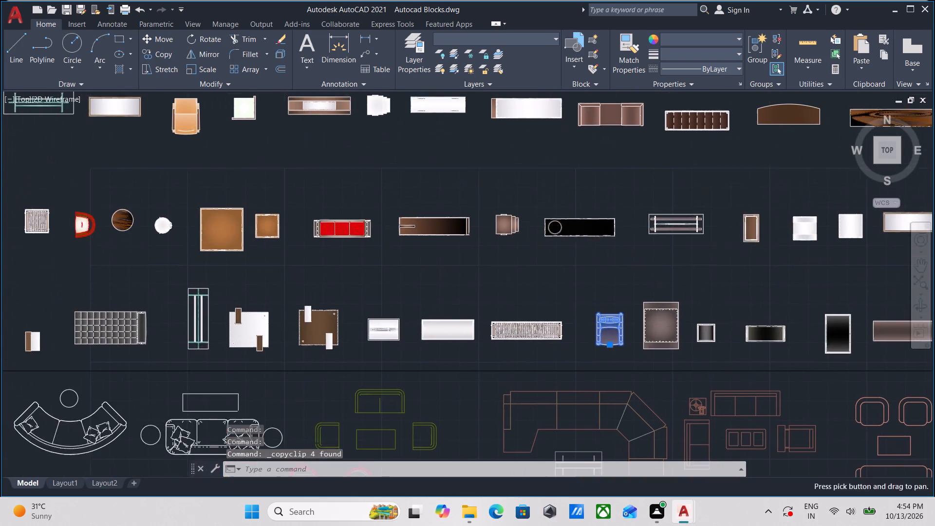
pyautogui.scroll(-1, 360, 238)
pyautogui.moveTo(360, 238); pyautogui.dragTo(407, 271, button='middle')
pyautogui.moveTo(305, 219); pyautogui.dragTo(429, 288, button='middle')
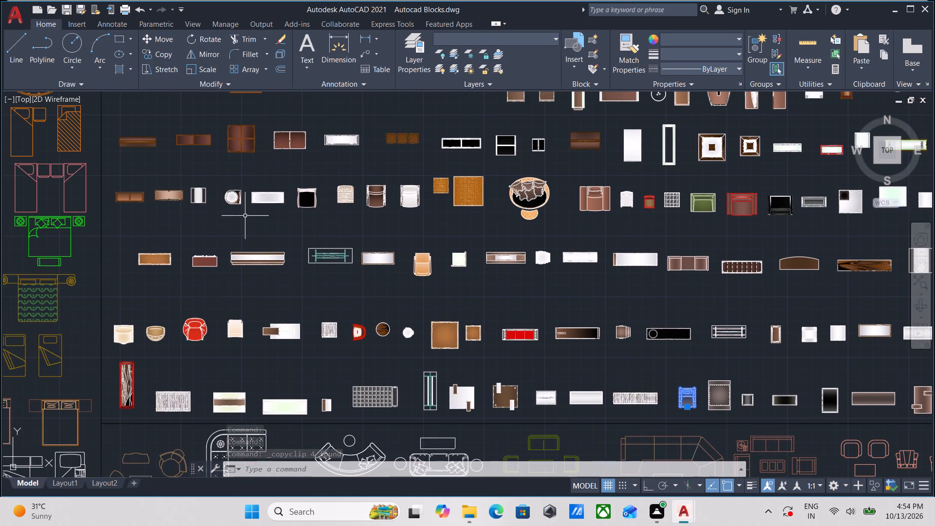
pyautogui.moveTo(244, 216); pyautogui.dragTo(295, 269, button='middle')
pyautogui.moveTo(277, 266); pyautogui.dragTo(288, 297, button='middle')
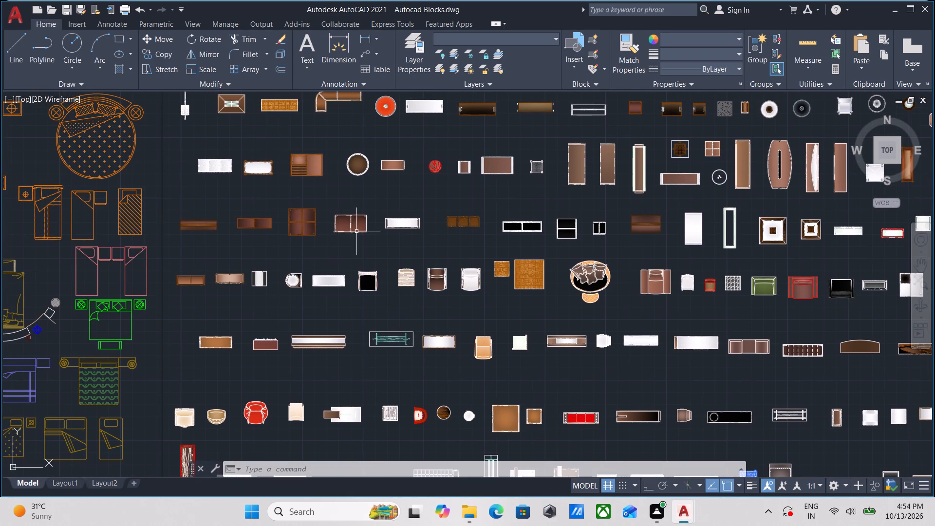
pyautogui.moveTo(365, 227); pyautogui.dragTo(284, 263, button='middle')
pyautogui.moveTo(314, 231); pyautogui.dragTo(289, 319, button='middle')
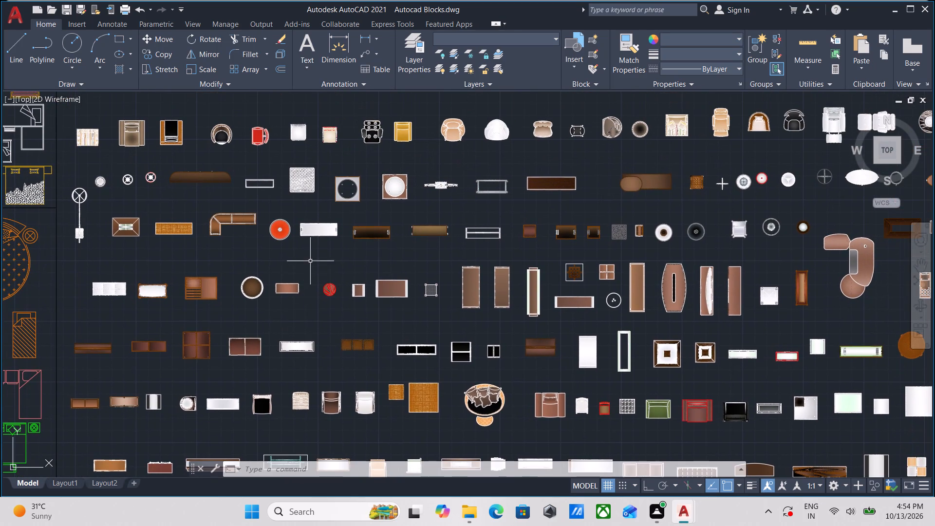
pyautogui.moveTo(172, 165); pyautogui.dragTo(191, 256, button='middle')
pyautogui.moveTo(317, 200); pyautogui.dragTo(309, 302, button='middle')
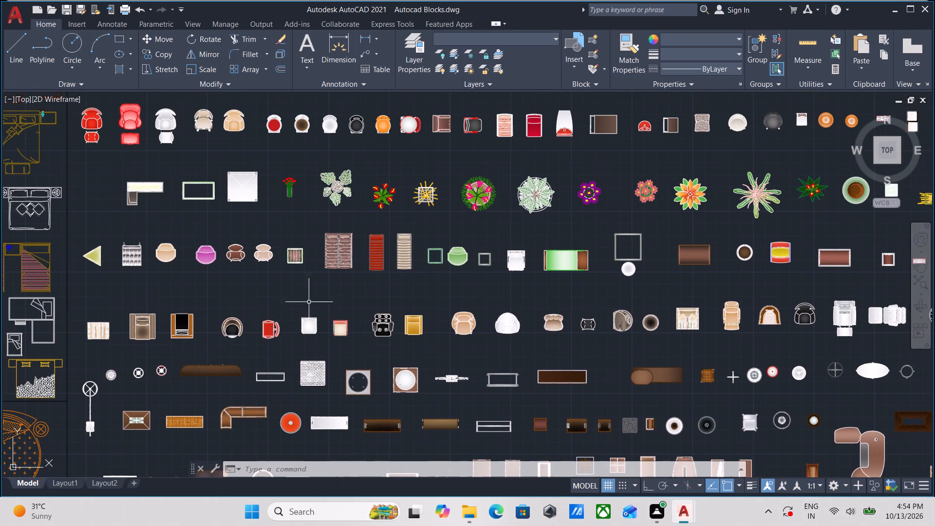
# Examine the rows of potted plants, chairs, loungers and colour-filled beds for further blocks.
pyautogui.scroll(1, 470, 166)
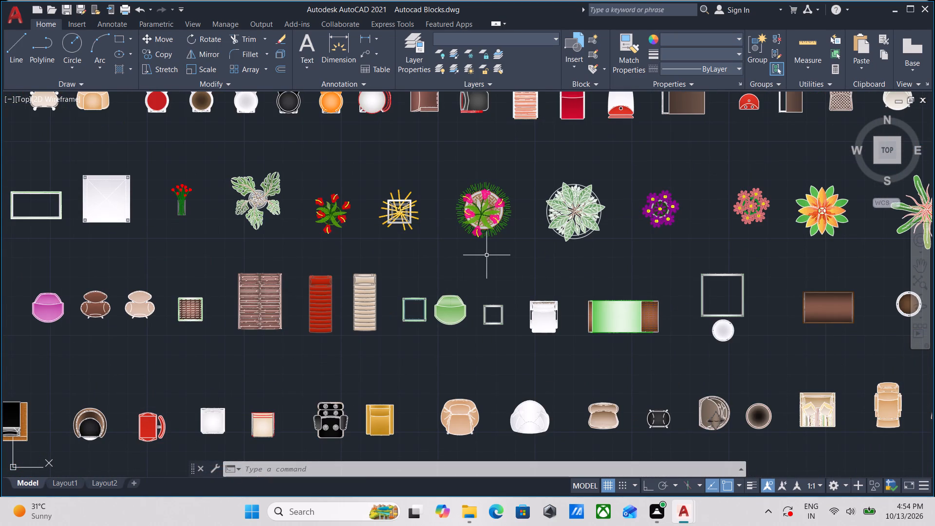
pyautogui.scroll(-2, 486, 255)
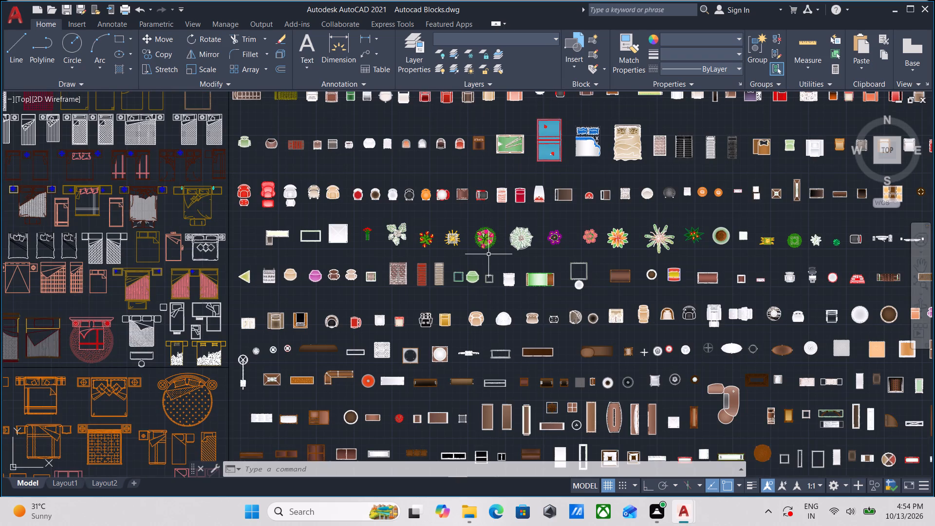
pyautogui.scroll(3, 317, 243)
pyautogui.scroll(-1, 236, 247)
pyautogui.moveTo(237, 243); pyautogui.dragTo(266, 171, button='middle')
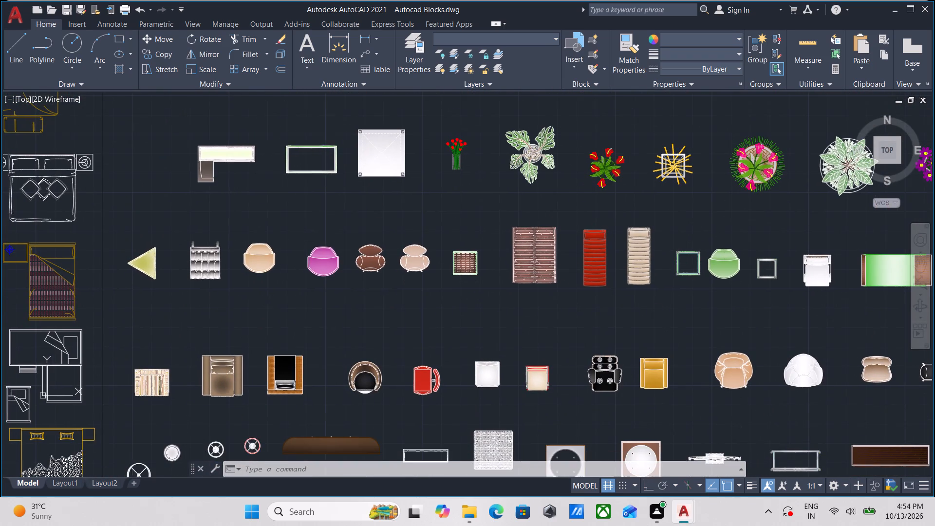
pyautogui.scroll(-2, 377, 290)
pyautogui.moveTo(377, 290); pyautogui.dragTo(382, 299, button='middle')
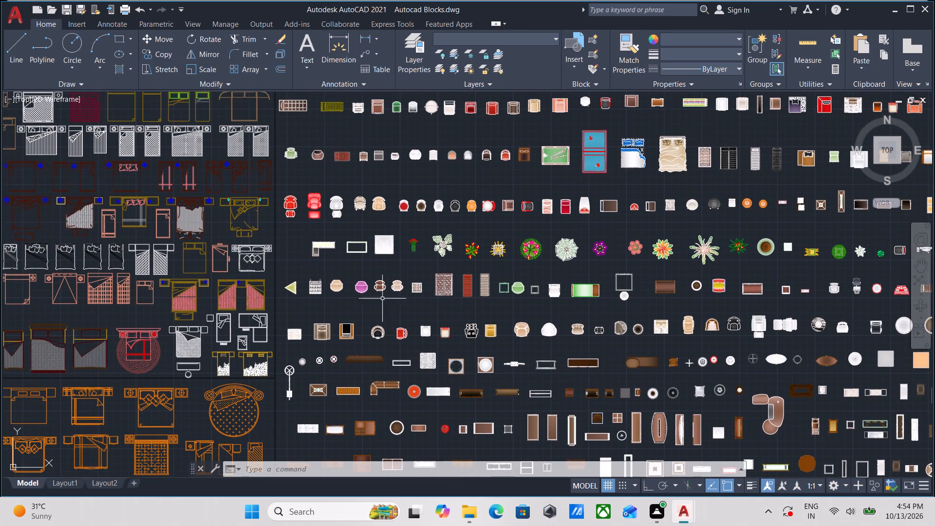
pyautogui.scroll(1, 554, 253)
pyautogui.moveTo(421, 241); pyautogui.dragTo(335, 330, button='middle')
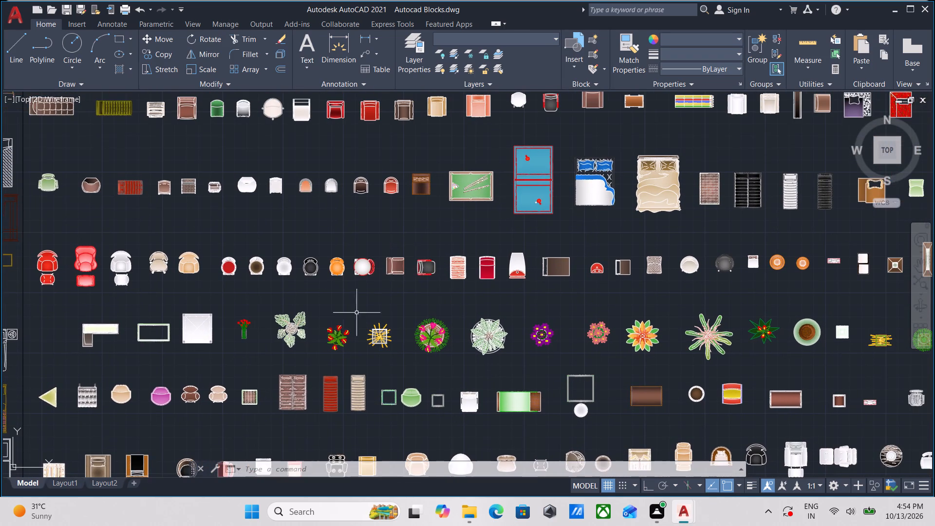
pyautogui.moveTo(423, 267); pyautogui.dragTo(356, 276, button='middle')
pyautogui.moveTo(374, 276); pyautogui.dragTo(270, 266, button='middle')
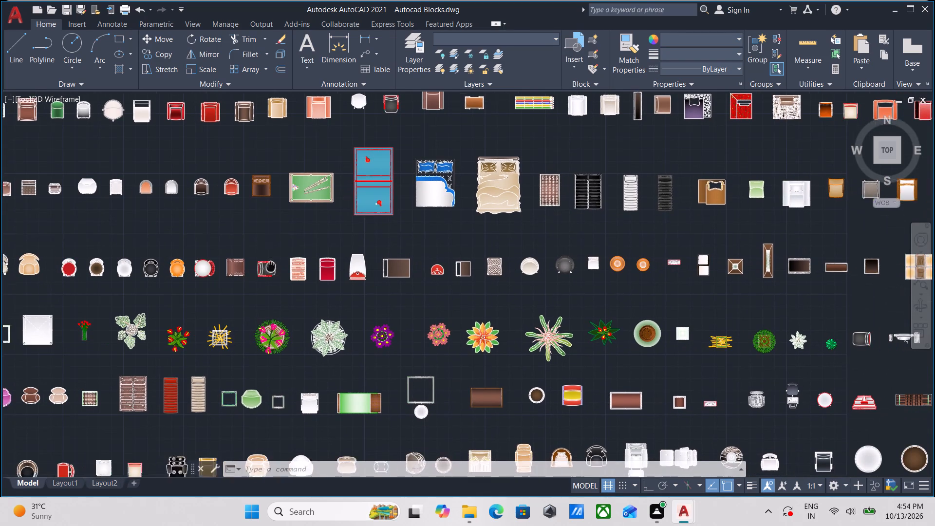
pyautogui.moveTo(270, 266); pyautogui.dragTo(270, 265, button='middle')
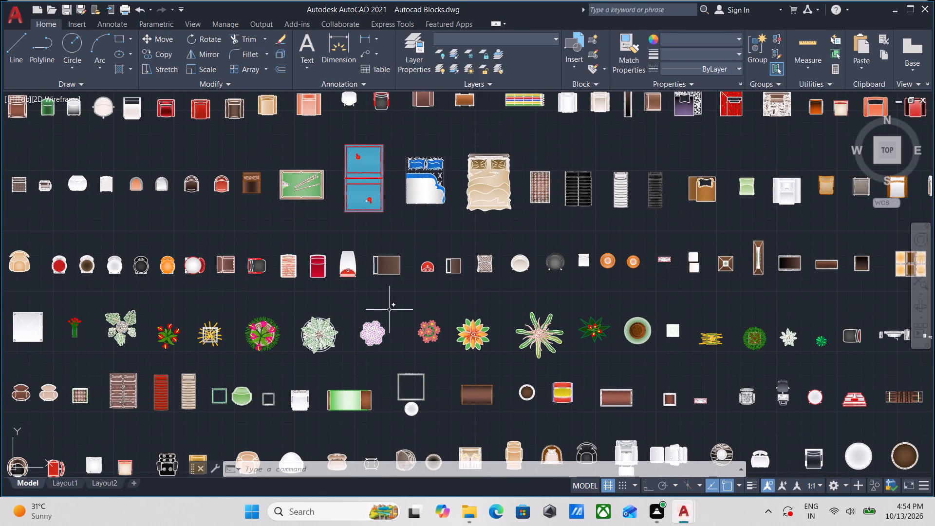
# Examine the armchairs in the upper colour-filled rows and the small tables and plants near the ends of the rows below.
pyautogui.scroll(-2, 415, 290)
pyautogui.moveTo(415, 290); pyautogui.dragTo(319, 327, button='middle')
pyautogui.scroll(1, 375, 294)
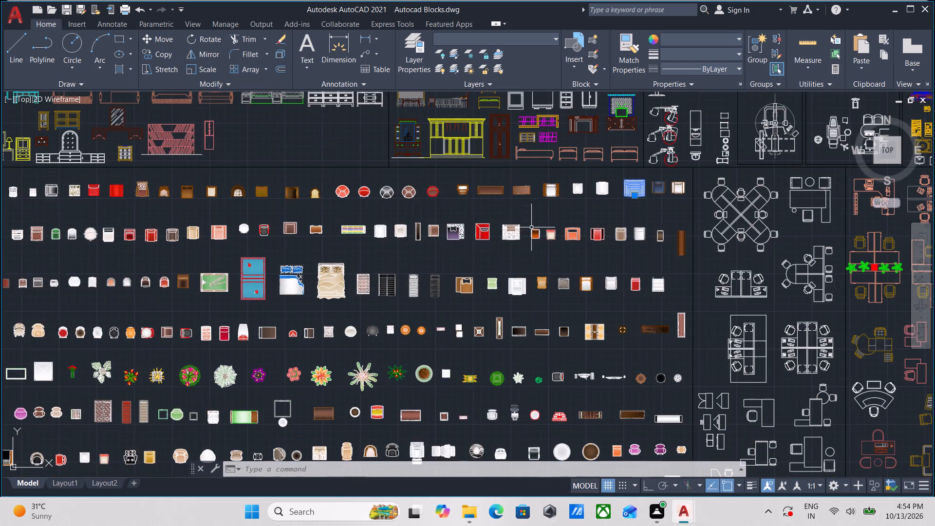
pyautogui.scroll(1, 531, 227)
pyautogui.scroll(2, 577, 256)
pyautogui.moveTo(577, 257); pyautogui.dragTo(535, 267, button='middle')
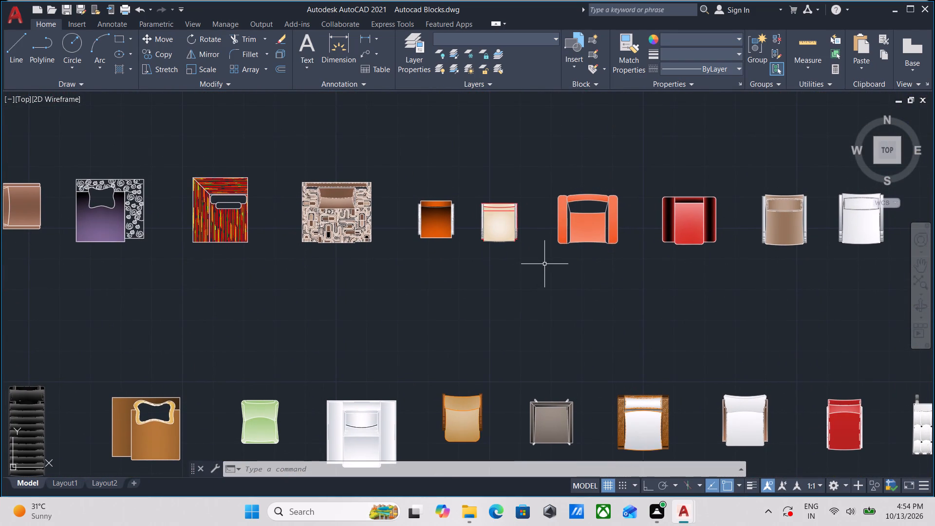
pyautogui.scroll(-1, 544, 264)
pyautogui.moveTo(544, 264); pyautogui.dragTo(465, 194, button='middle')
pyautogui.scroll(2, 608, 322)
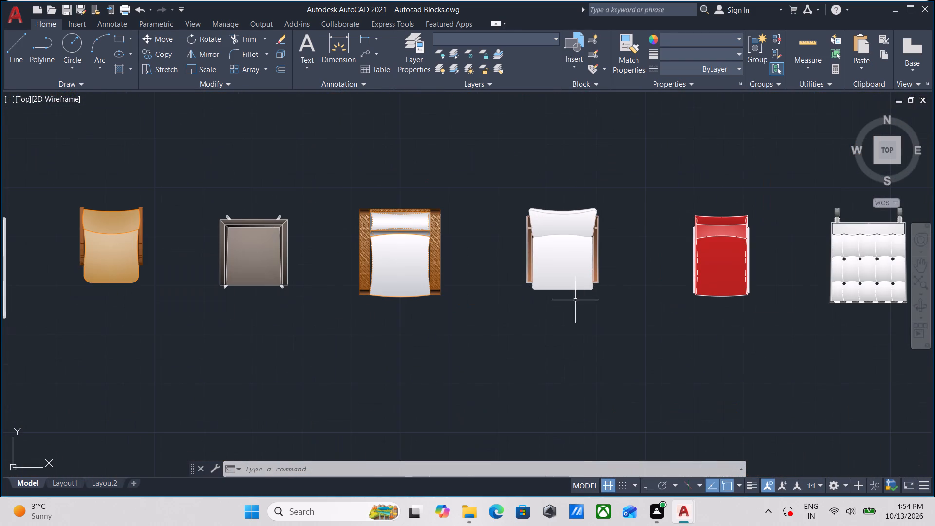
pyautogui.scroll(-2, 440, 300)
pyautogui.moveTo(440, 300); pyautogui.dragTo(459, 215, button='middle')
pyautogui.moveTo(439, 259); pyautogui.dragTo(479, 204, button='middle')
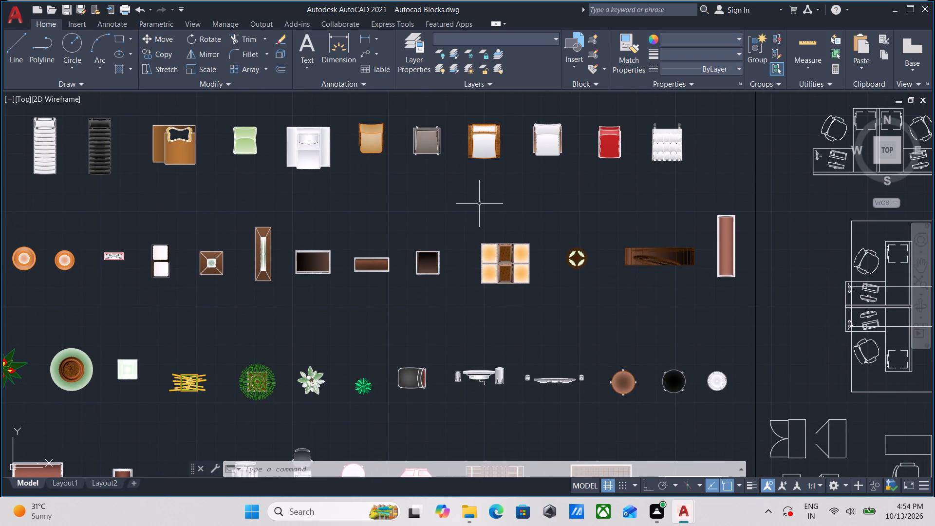
pyautogui.moveTo(393, 206); pyautogui.dragTo(554, 157, button='middle')
pyautogui.moveTo(480, 195); pyautogui.dragTo(485, 191, button='middle')
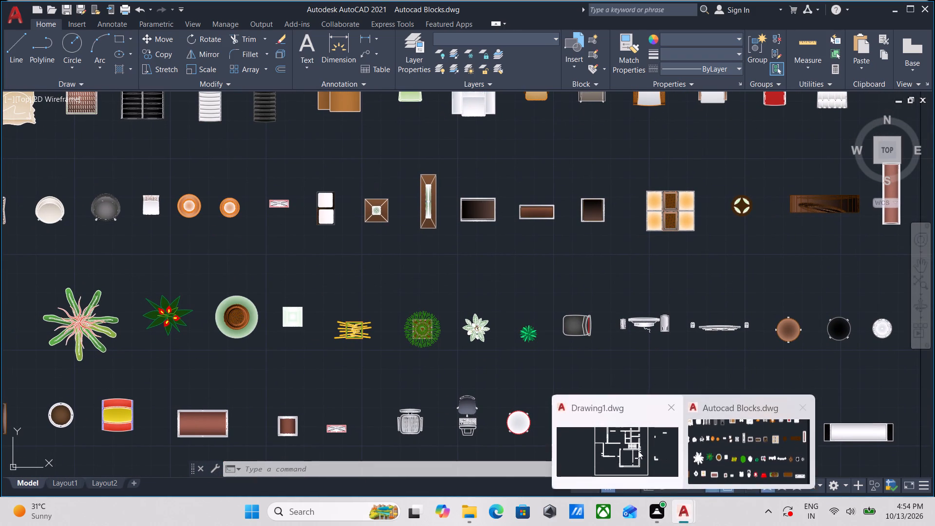
# Switch to the Drawing1.dwg floor plan and show the rooms around the staircase.
pyautogui.click(636, 451)
pyautogui.scroll(2, 476, 265)
pyautogui.scroll(-1, 476, 265)
pyautogui.moveTo(475, 265); pyautogui.dragTo(349, 337, button='middle')
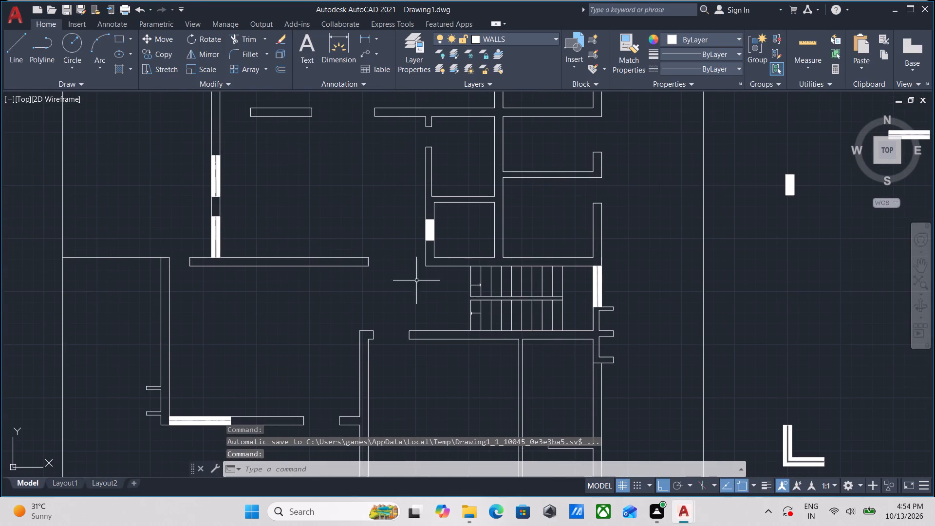
# Paste the copied furniture blocks into the empty area east of the floor plan, outside the boundary line.
pyautogui.scroll(-1, 616, 213)
pyautogui.moveTo(615, 213); pyautogui.dragTo(434, 272, button='middle')
pyautogui.moveTo(582, 238); pyautogui.dragTo(312, 220, button='middle')
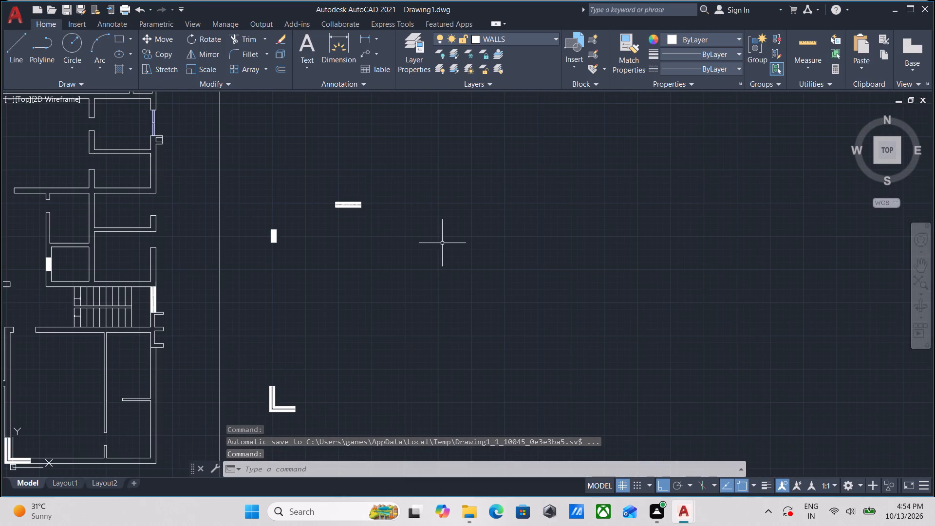
pyautogui.hotkey('ctrl', 'v')
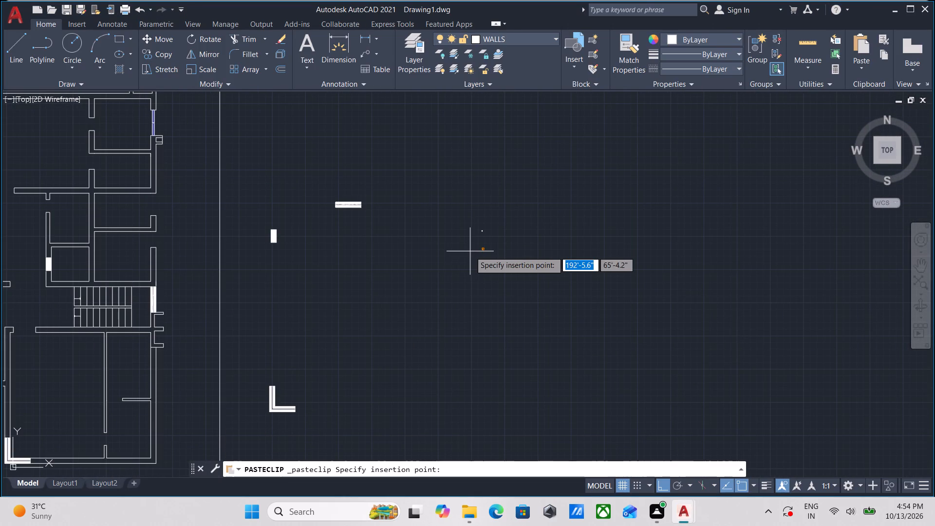
pyautogui.scroll(3, 442, 281)
pyautogui.scroll(-2, 341, 274)
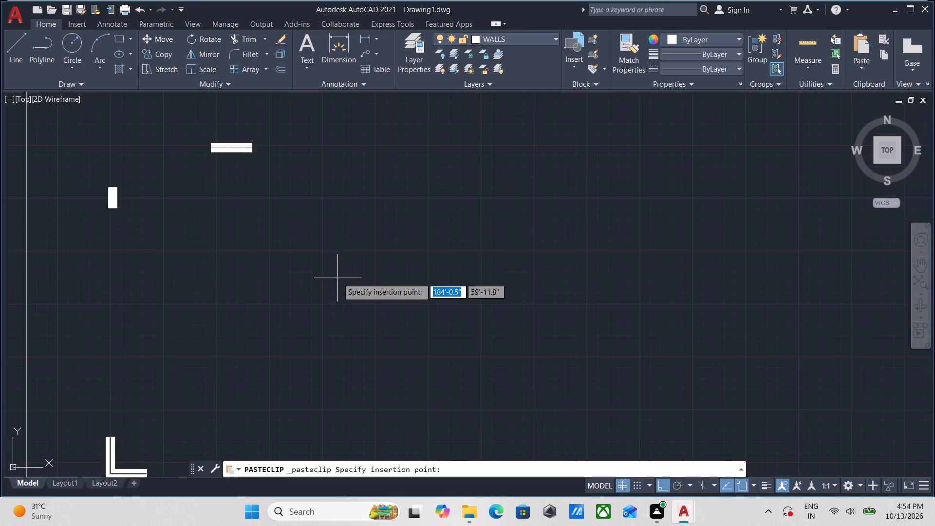
pyautogui.moveTo(334, 280); pyautogui.dragTo(413, 264, button='middle')
pyautogui.click(427, 263)
pyautogui.scroll(3, 469, 263)
pyautogui.scroll(2, 277, 261)
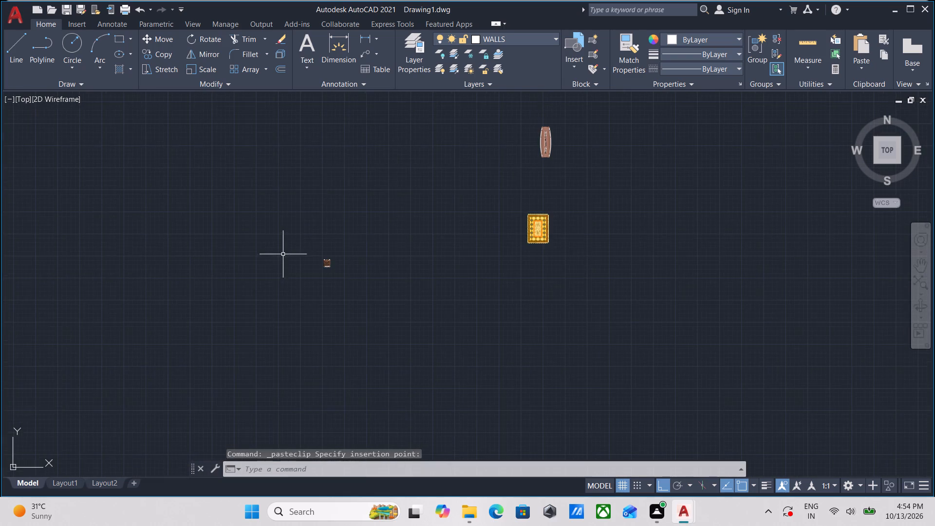
# Examine the pasted furniture blocks and the floor plan's walls and openings around the staircase.
pyautogui.scroll(2, 274, 265)
pyautogui.scroll(-3, 275, 264)
pyautogui.moveTo(154, 293); pyautogui.dragTo(433, 269, button='middle')
pyautogui.scroll(-1, 157, 291)
pyautogui.scroll(-2, 251, 284)
pyautogui.moveTo(251, 284); pyautogui.dragTo(494, 243, button='middle')
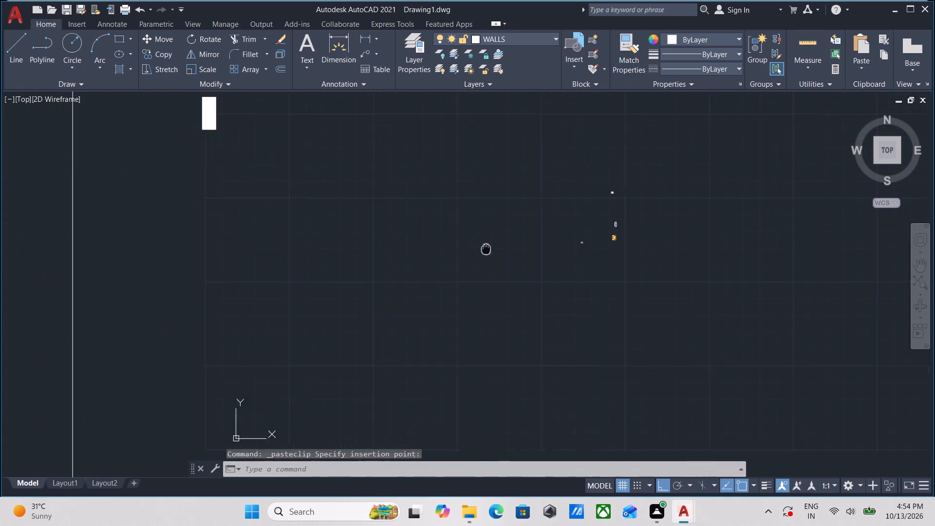
pyautogui.moveTo(494, 243); pyautogui.dragTo(494, 243, button='middle')
pyautogui.moveTo(286, 261); pyautogui.dragTo(537, 255, button='middle')
pyautogui.scroll(-1, 534, 255)
pyautogui.moveTo(272, 252); pyautogui.dragTo(423, 234, button='middle')
pyautogui.scroll(1, 309, 228)
pyautogui.moveTo(296, 231); pyautogui.dragTo(402, 232, button='middle')
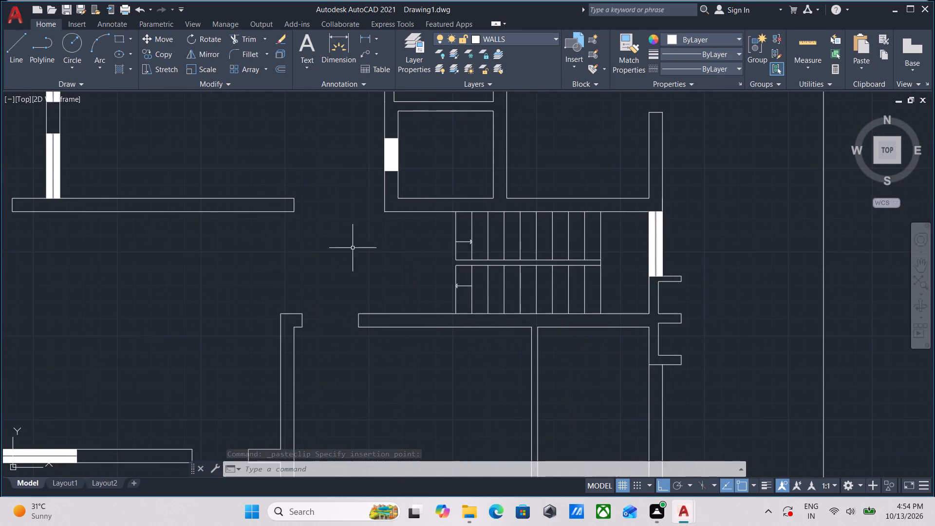
pyautogui.moveTo(291, 259); pyautogui.dragTo(314, 263, button='middle')
pyautogui.moveTo(361, 191); pyautogui.dragTo(149, 222, button='middle')
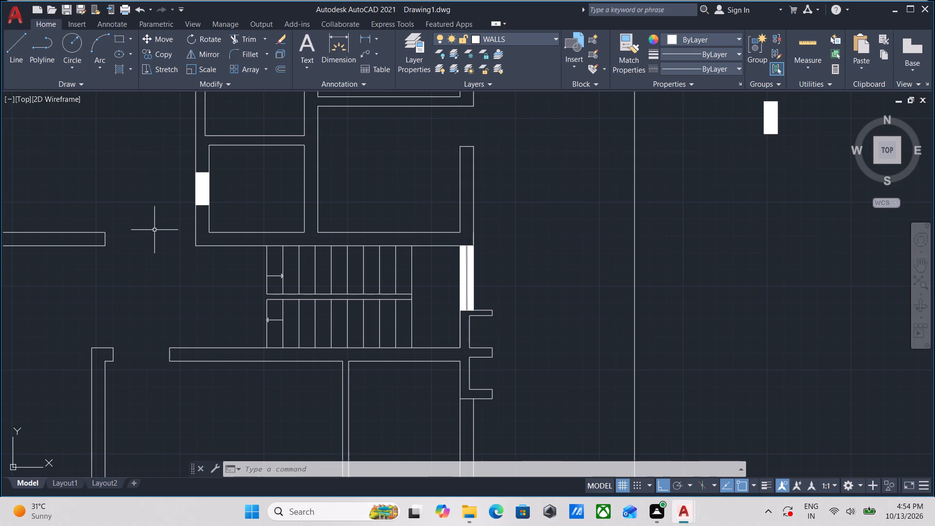
pyautogui.scroll(-1, 248, 233)
pyautogui.moveTo(331, 224); pyautogui.dragTo(218, 183, button='middle')
pyautogui.moveTo(499, 270); pyautogui.dragTo(322, 258, button='middle')
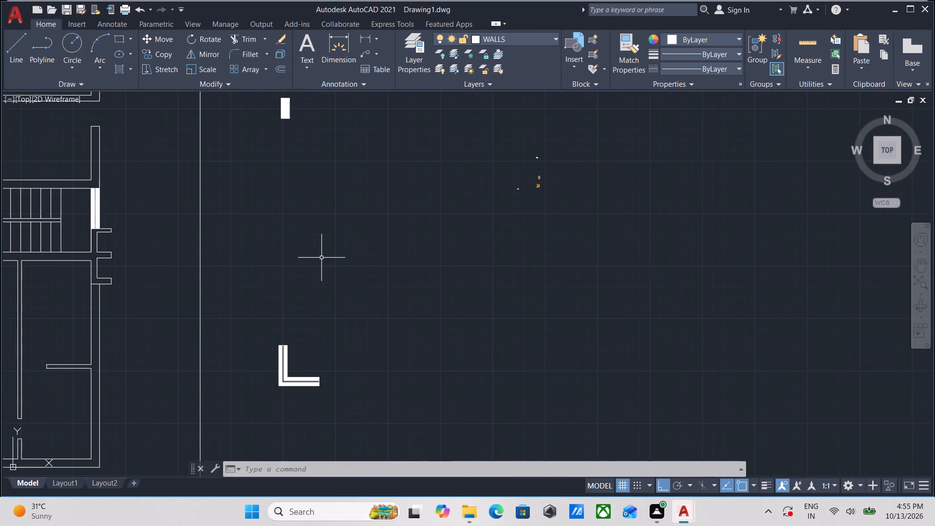
pyautogui.moveTo(461, 308); pyautogui.dragTo(444, 300, button='middle')
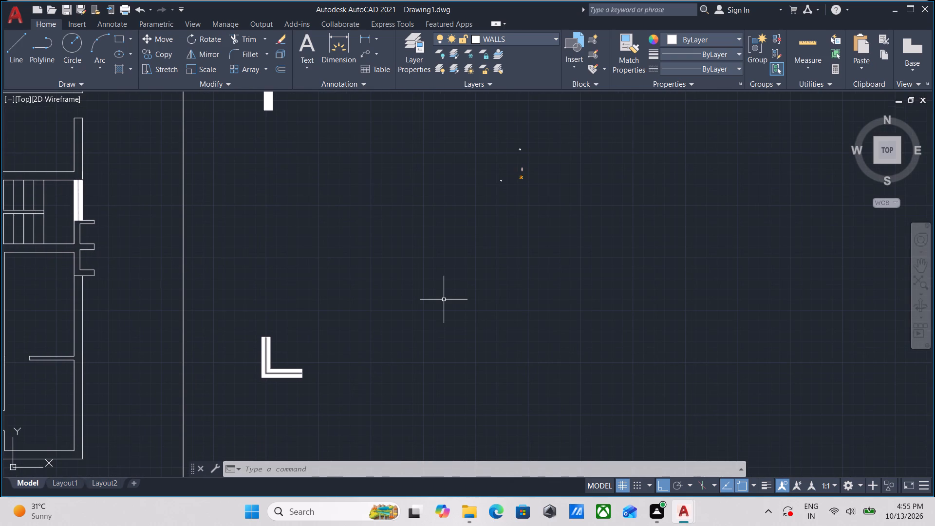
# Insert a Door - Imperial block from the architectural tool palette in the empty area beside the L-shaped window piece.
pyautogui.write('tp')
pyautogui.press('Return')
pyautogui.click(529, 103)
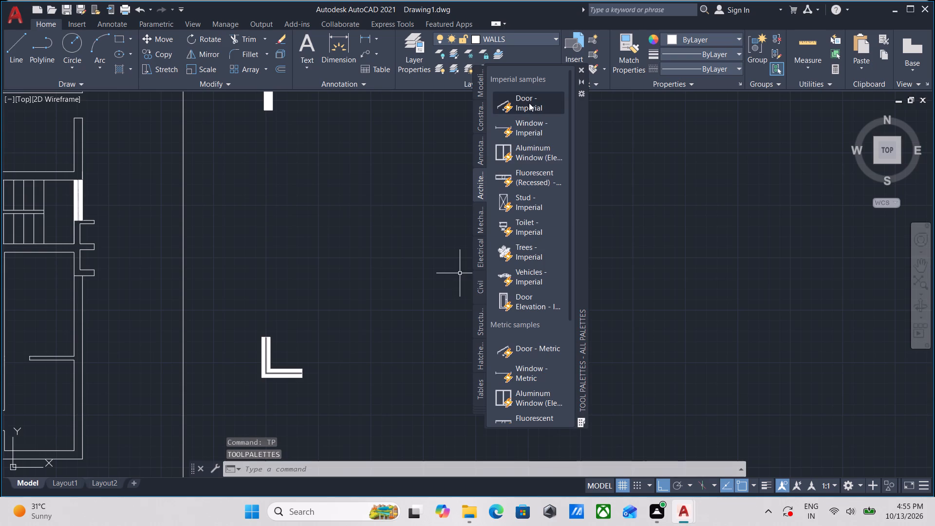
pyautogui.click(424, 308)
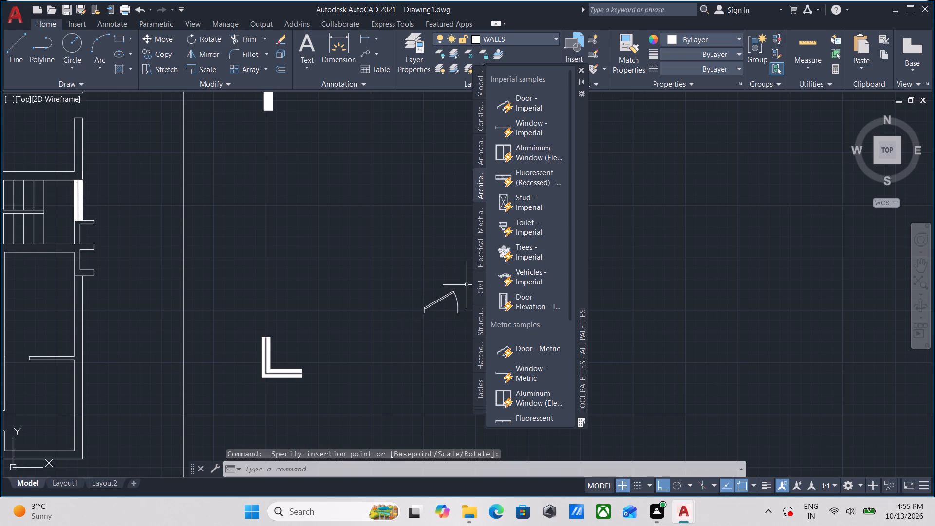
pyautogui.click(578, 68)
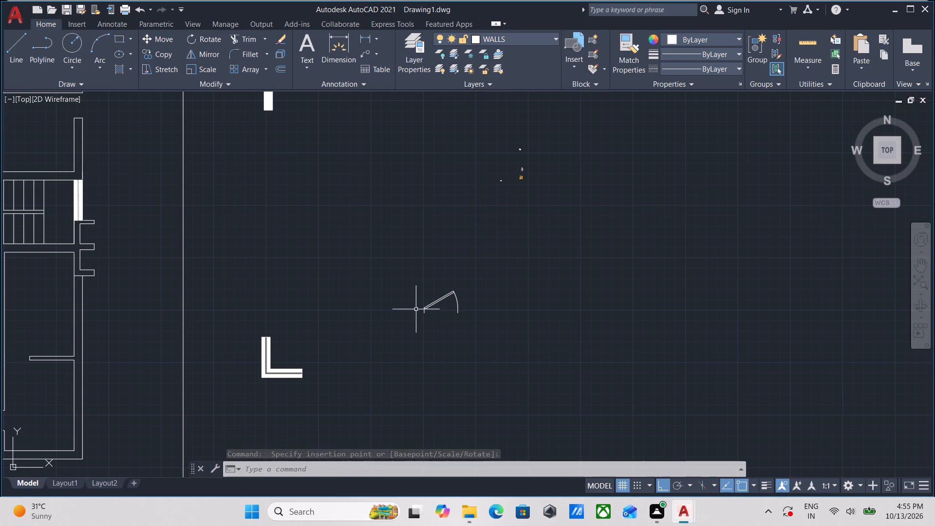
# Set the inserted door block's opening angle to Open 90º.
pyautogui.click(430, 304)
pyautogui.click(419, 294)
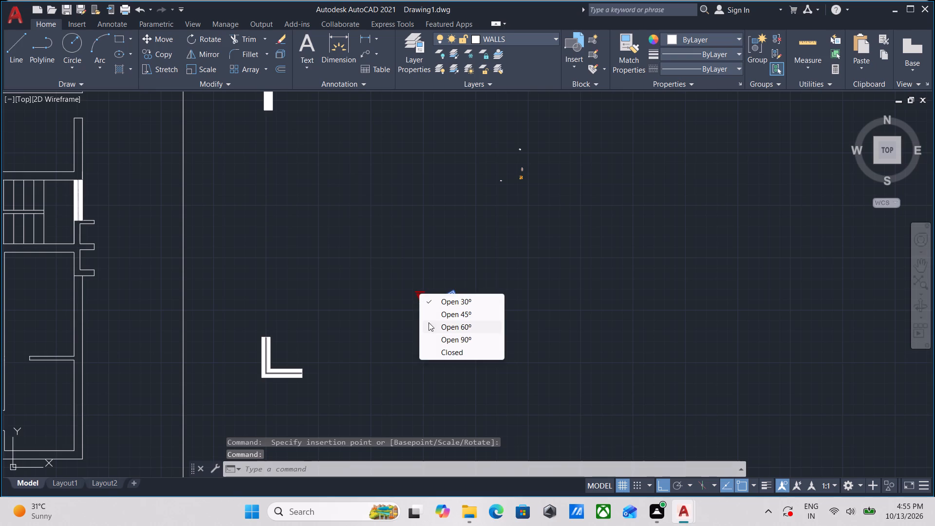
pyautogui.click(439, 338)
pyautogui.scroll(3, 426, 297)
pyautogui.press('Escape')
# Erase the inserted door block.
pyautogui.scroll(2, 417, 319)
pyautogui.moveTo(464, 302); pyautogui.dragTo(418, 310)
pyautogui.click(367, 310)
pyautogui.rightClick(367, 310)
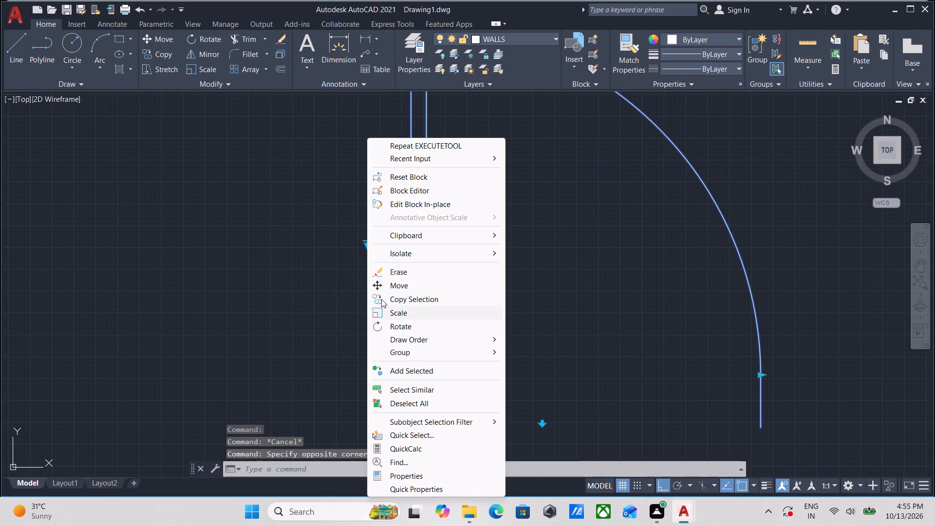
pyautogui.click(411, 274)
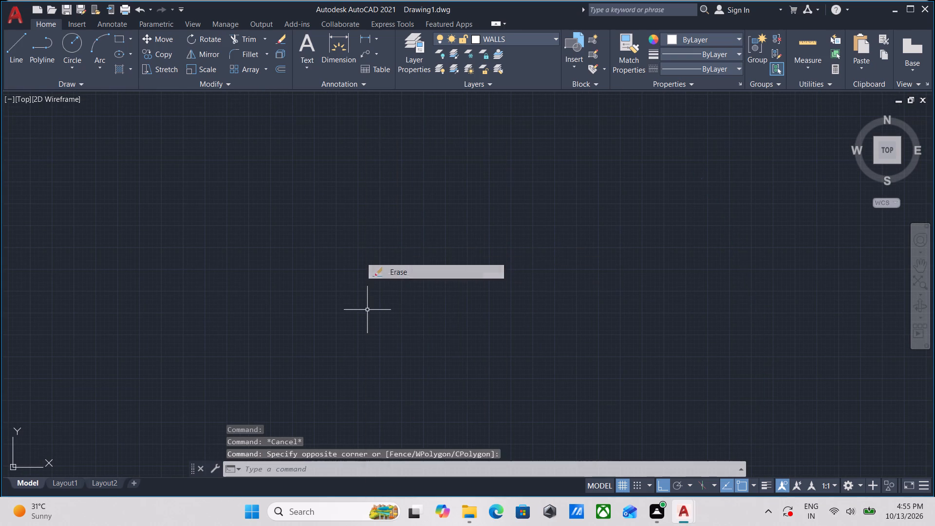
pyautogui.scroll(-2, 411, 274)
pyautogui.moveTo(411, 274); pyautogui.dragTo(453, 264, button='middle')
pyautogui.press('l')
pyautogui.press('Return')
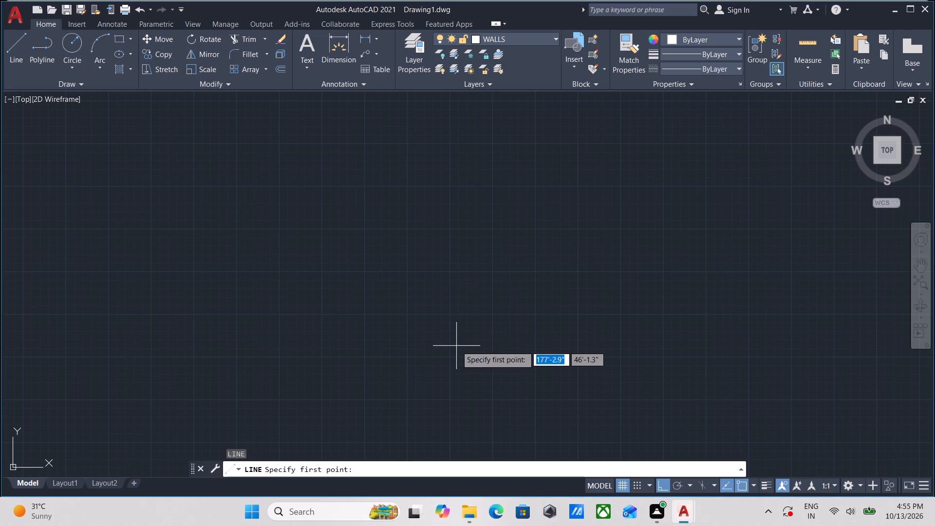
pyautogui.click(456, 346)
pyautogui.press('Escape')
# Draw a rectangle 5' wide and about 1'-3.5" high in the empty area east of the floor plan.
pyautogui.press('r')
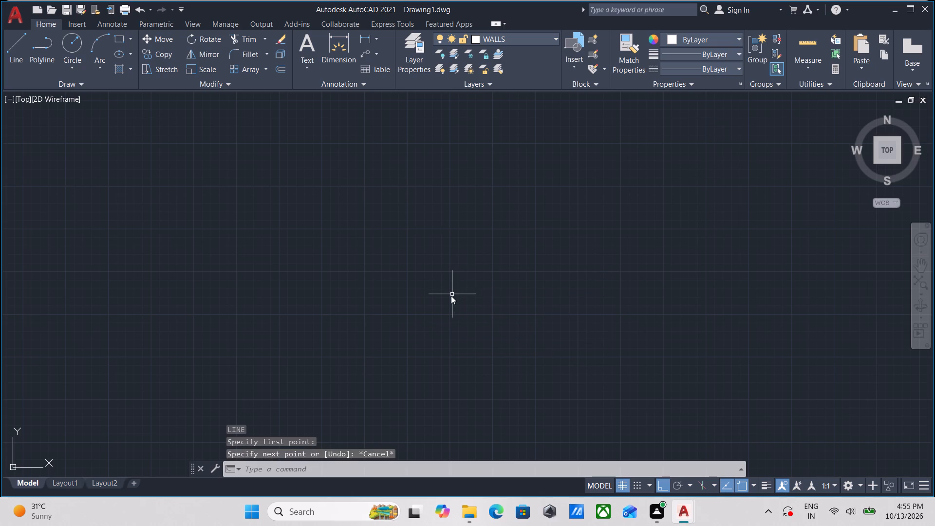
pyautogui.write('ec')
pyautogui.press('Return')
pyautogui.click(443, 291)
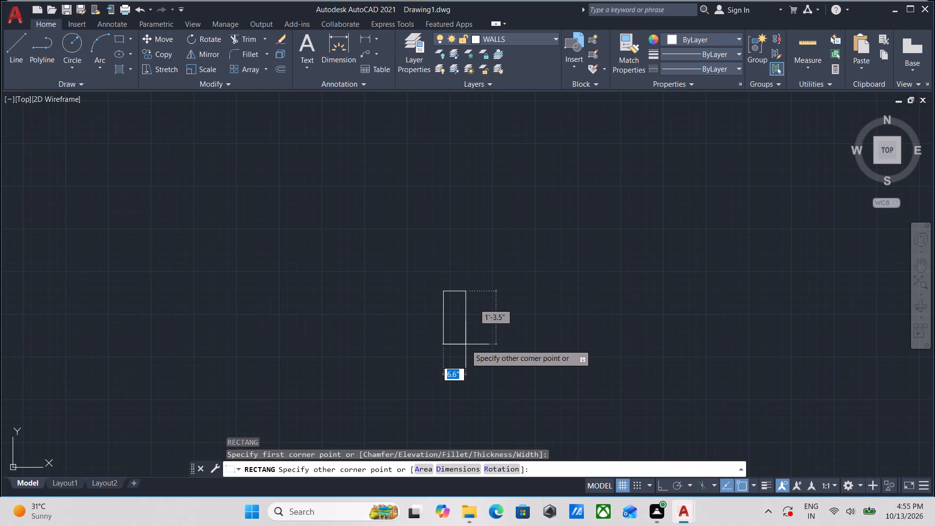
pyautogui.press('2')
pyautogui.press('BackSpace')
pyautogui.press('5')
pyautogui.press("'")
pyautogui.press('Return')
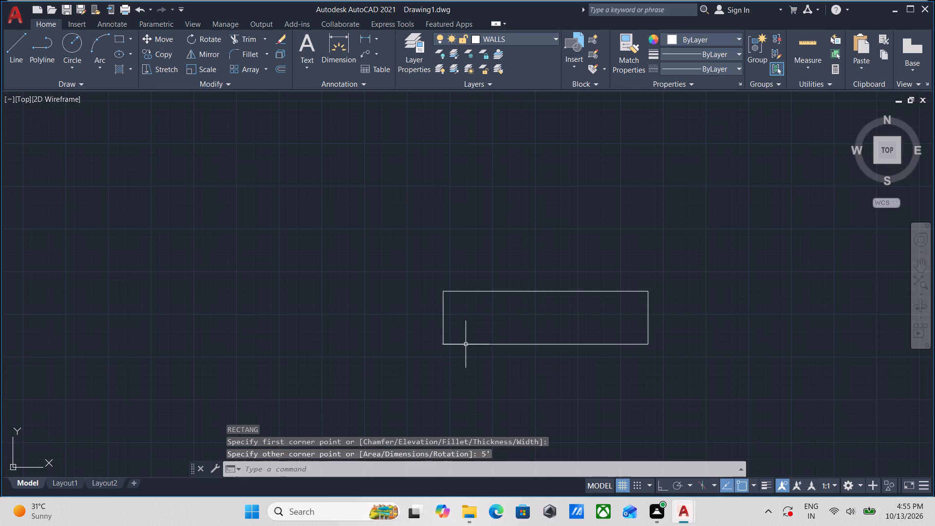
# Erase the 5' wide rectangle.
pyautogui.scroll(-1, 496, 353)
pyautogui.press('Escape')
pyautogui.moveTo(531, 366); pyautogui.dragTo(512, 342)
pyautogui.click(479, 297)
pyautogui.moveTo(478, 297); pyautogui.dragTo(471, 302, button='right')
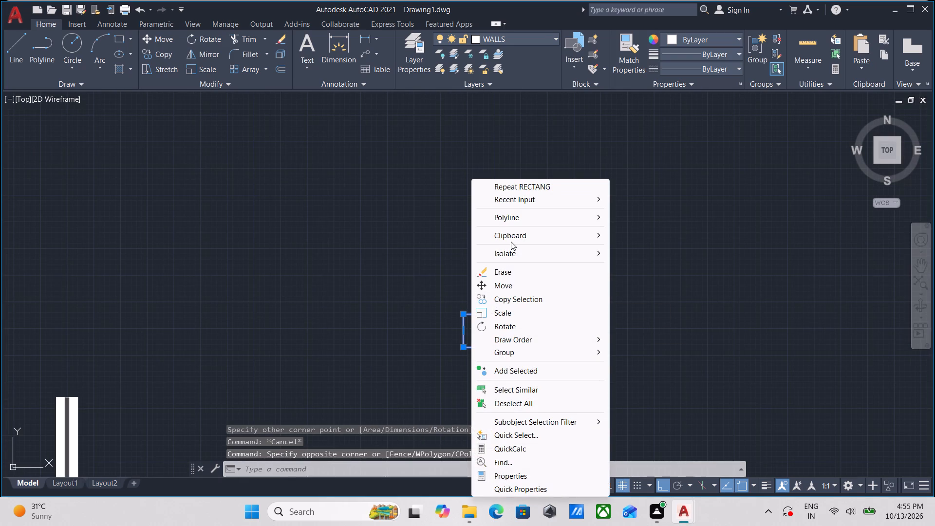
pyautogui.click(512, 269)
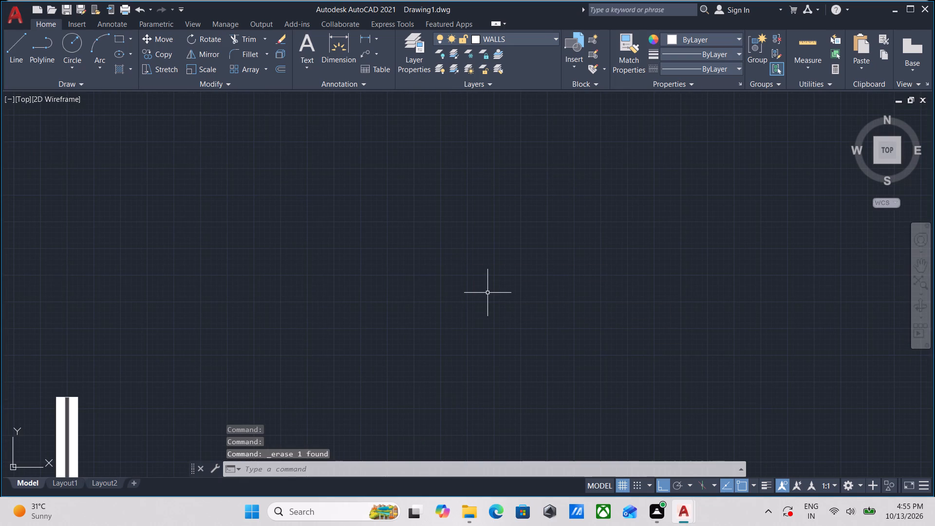
# Draw a 2" by 2" square in the empty area east of the floor plan.
pyautogui.moveTo(471, 316); pyautogui.dragTo(493, 356, button='middle')
pyautogui.write('rec')
pyautogui.press('Return')
pyautogui.click(449, 303)
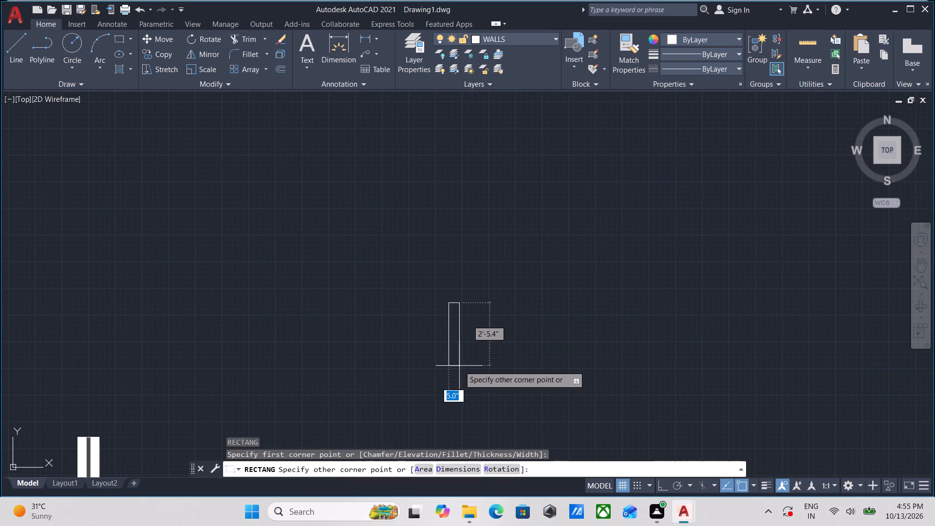
pyautogui.scroll(2, 467, 367)
pyautogui.moveTo(469, 365); pyautogui.dragTo(501, 383, button='middle')
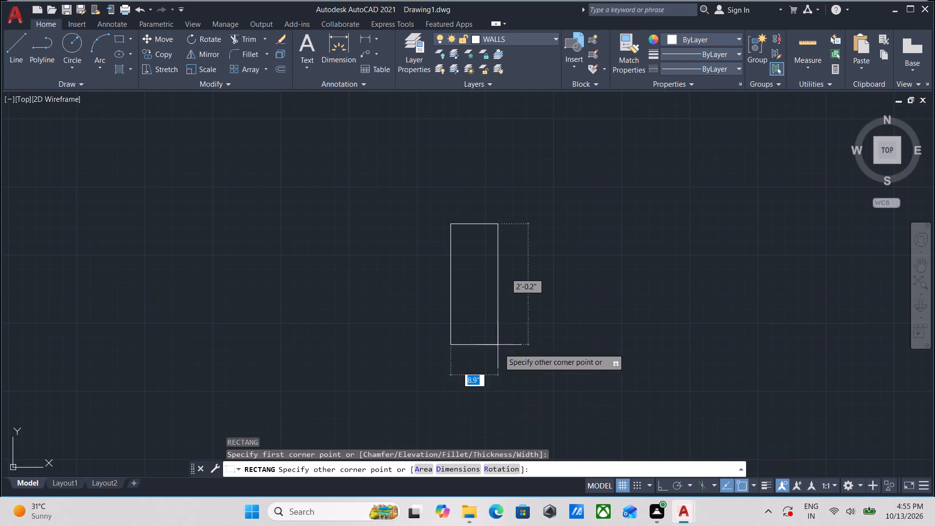
pyautogui.moveTo(480, 256); pyautogui.dragTo(498, 290, button='middle')
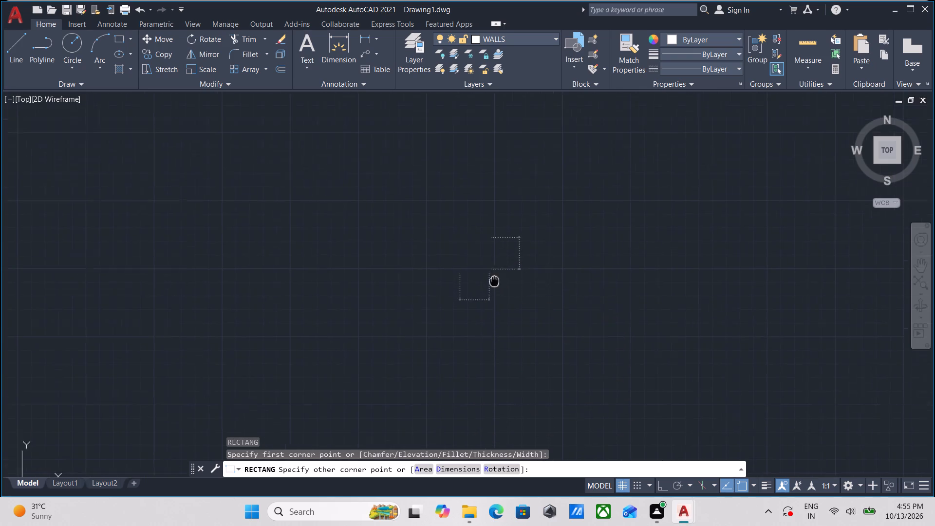
pyautogui.moveTo(498, 290); pyautogui.dragTo(502, 306, button='middle')
pyautogui.scroll(2, 492, 301)
pyautogui.press('2')
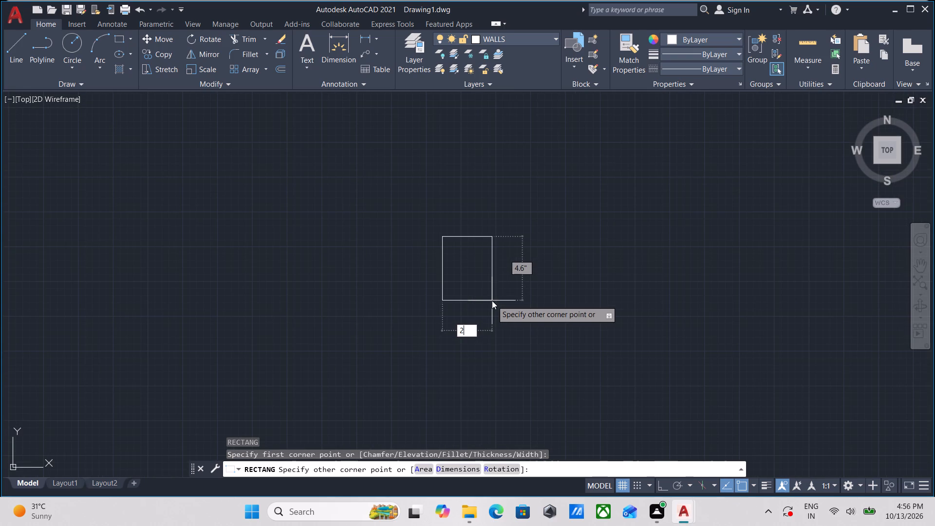
pyautogui.hotkey('shift', '"')
pyautogui.press('Tab')
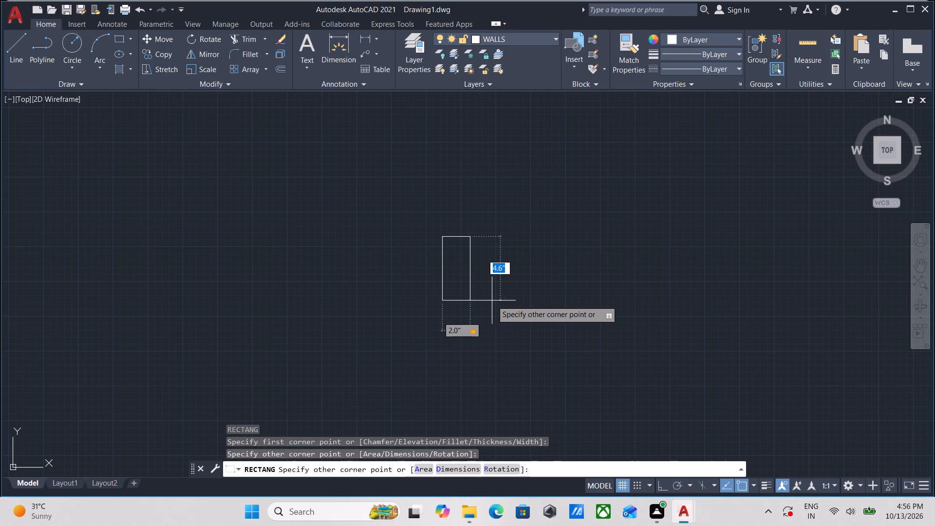
pyautogui.press('2')
pyautogui.hotkey('shift', '"')
pyautogui.press('Return')
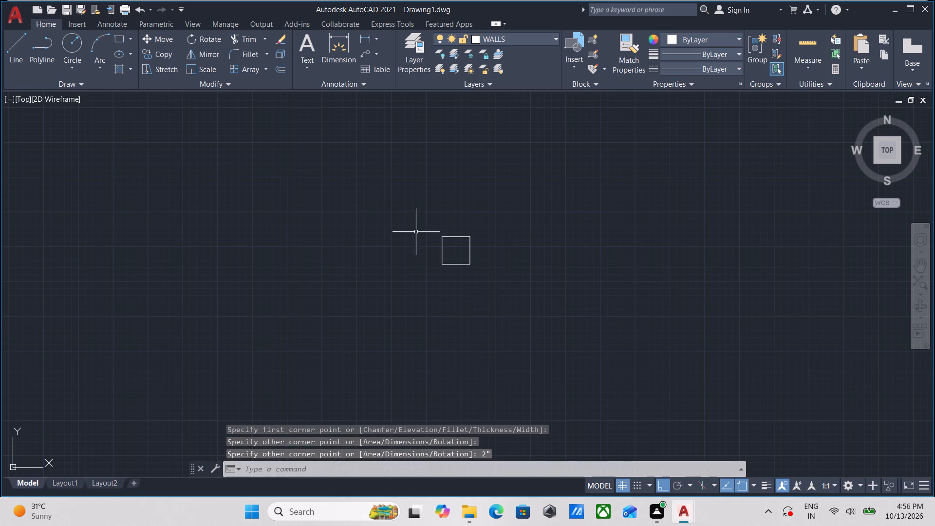
pyautogui.scroll(1, 431, 203)
pyautogui.moveTo(431, 211); pyautogui.dragTo(439, 276, button='middle')
pyautogui.press('Escape')
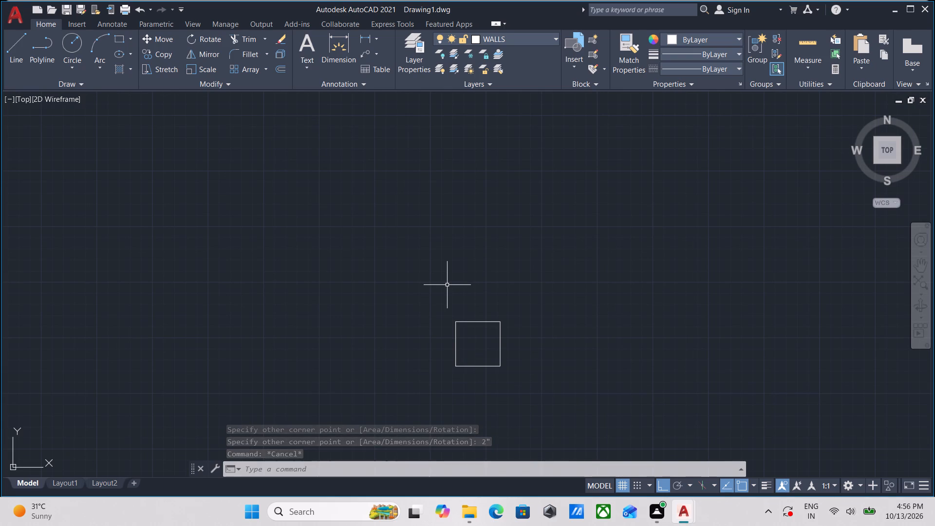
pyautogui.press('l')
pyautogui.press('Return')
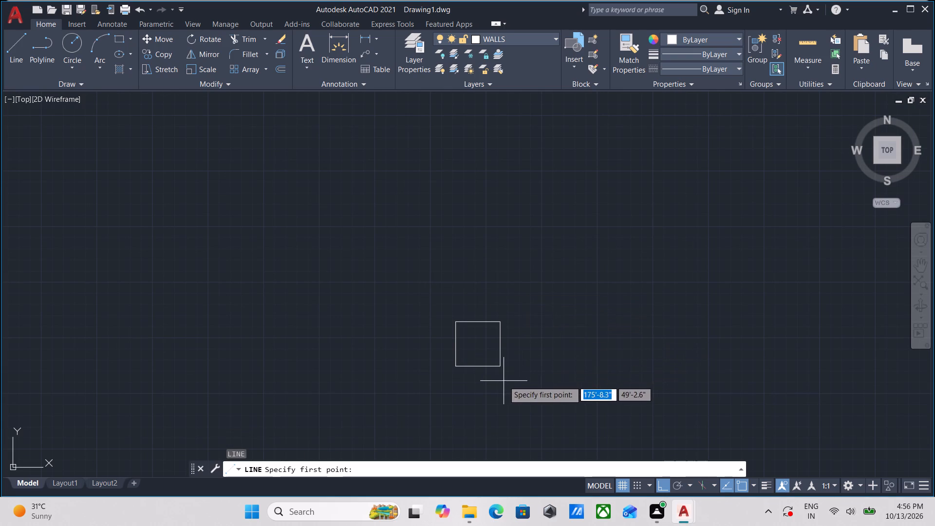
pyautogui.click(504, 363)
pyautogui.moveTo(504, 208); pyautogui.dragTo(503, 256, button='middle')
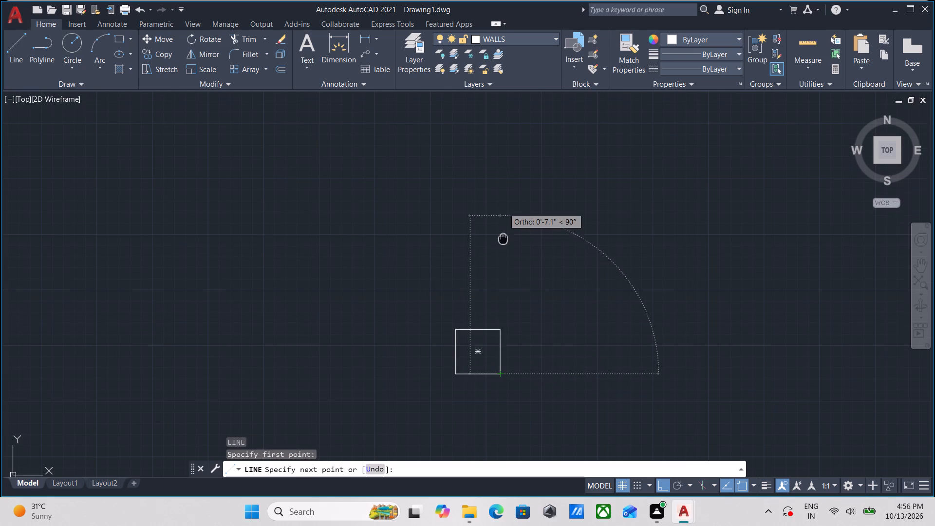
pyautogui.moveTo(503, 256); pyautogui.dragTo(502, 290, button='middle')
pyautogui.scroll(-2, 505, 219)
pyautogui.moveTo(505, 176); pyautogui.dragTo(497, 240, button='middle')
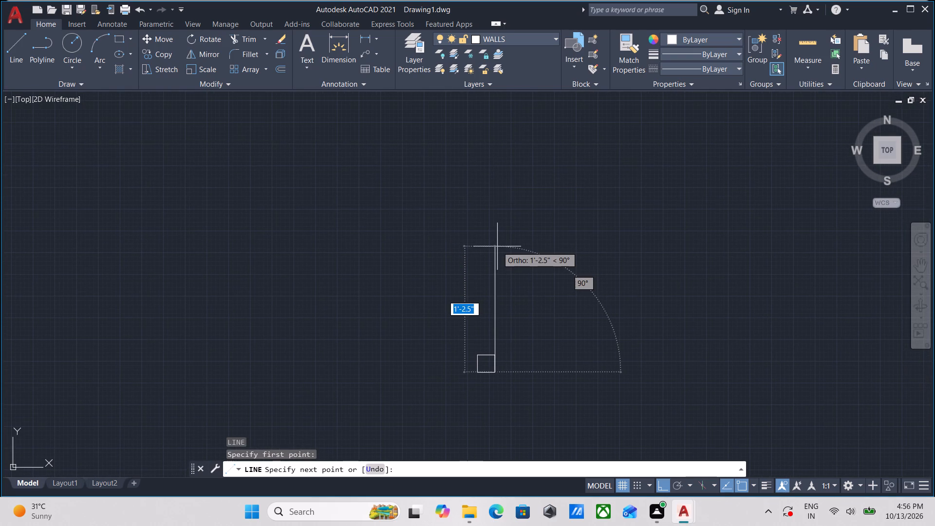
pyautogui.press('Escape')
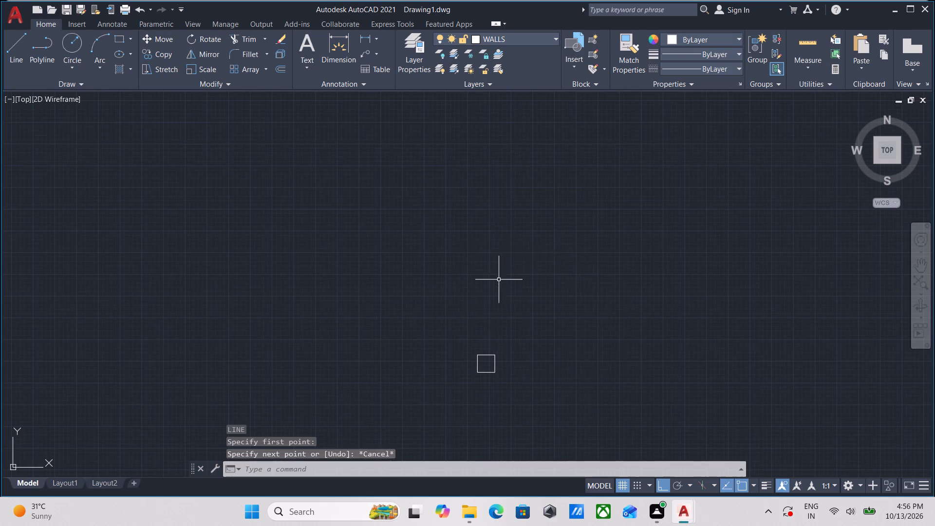
# Draw a 3' line straight up from the upper-right corner of the 2" square.
pyautogui.scroll(2, 482, 368)
pyautogui.press('l')
pyautogui.press('Return')
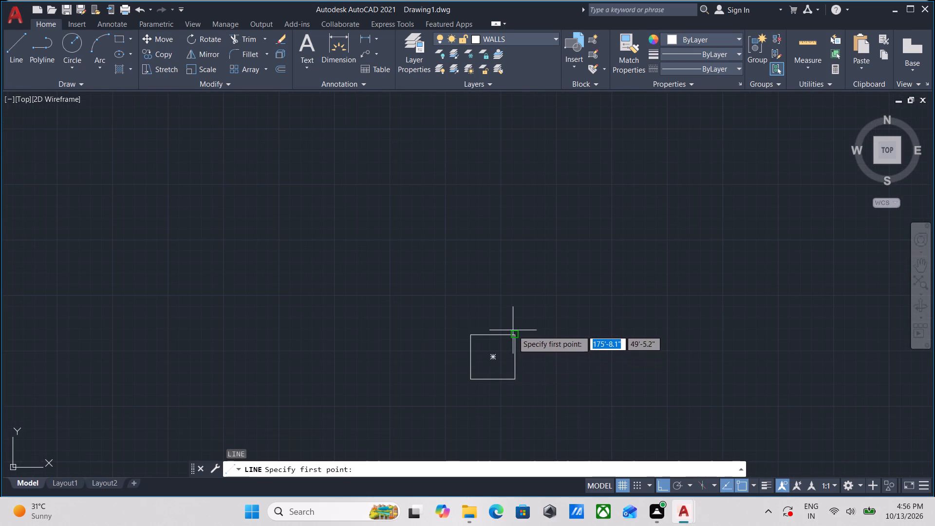
pyautogui.click(515, 337)
pyautogui.moveTo(470, 150); pyautogui.dragTo(467, 290, button='middle')
pyautogui.scroll(-1, 486, 223)
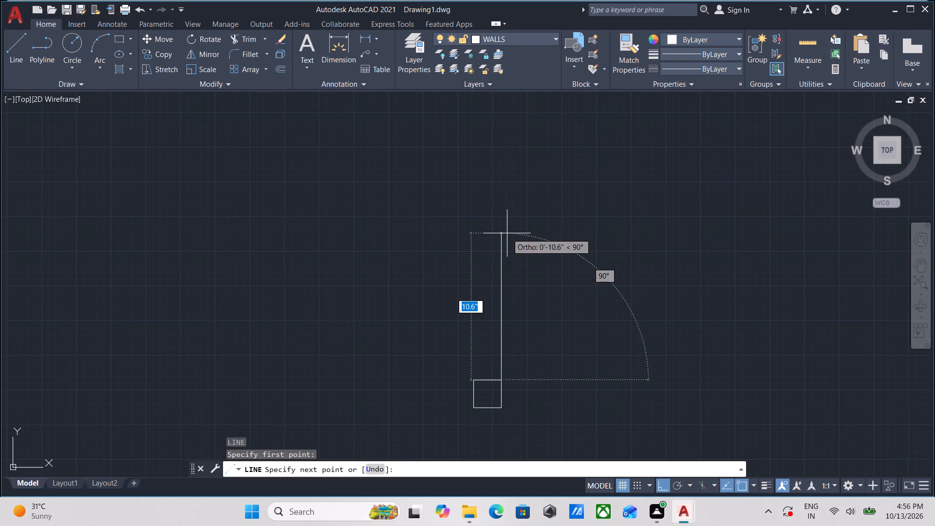
pyautogui.press('3')
pyautogui.press("'")
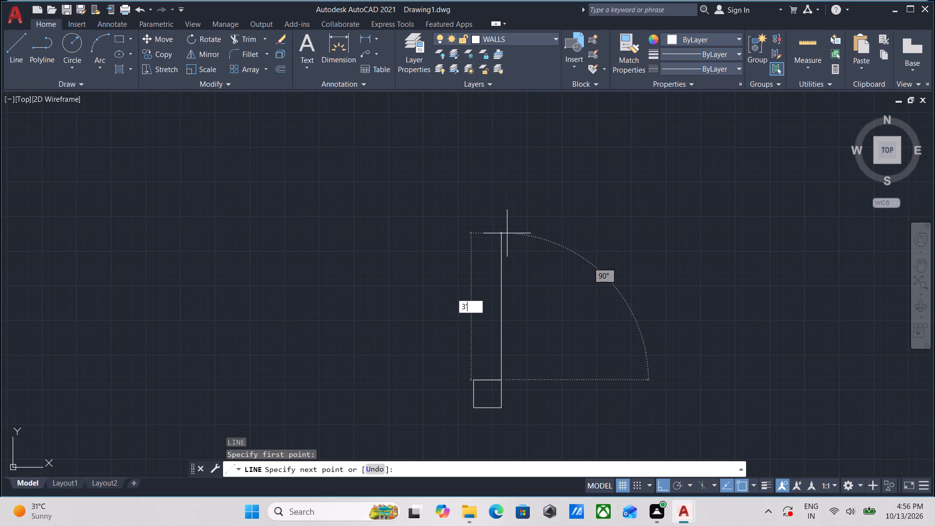
pyautogui.press('Return')
# Continue the line 2" east, down level with the square's top edge, and back to its upper-right corner to form the door leaf.
pyautogui.scroll(-3, 510, 234)
pyautogui.moveTo(509, 262); pyautogui.dragTo(500, 285, button='middle')
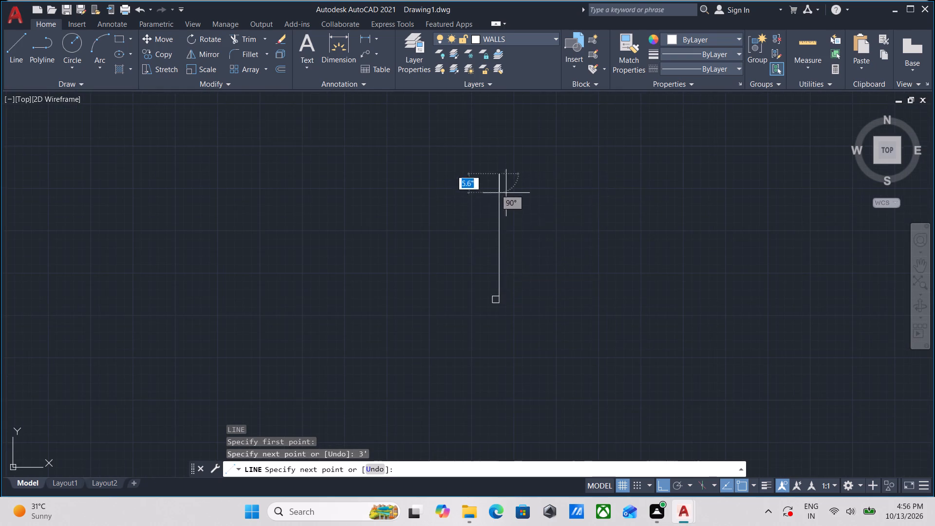
pyautogui.scroll(2, 506, 173)
pyautogui.scroll(-1, 513, 174)
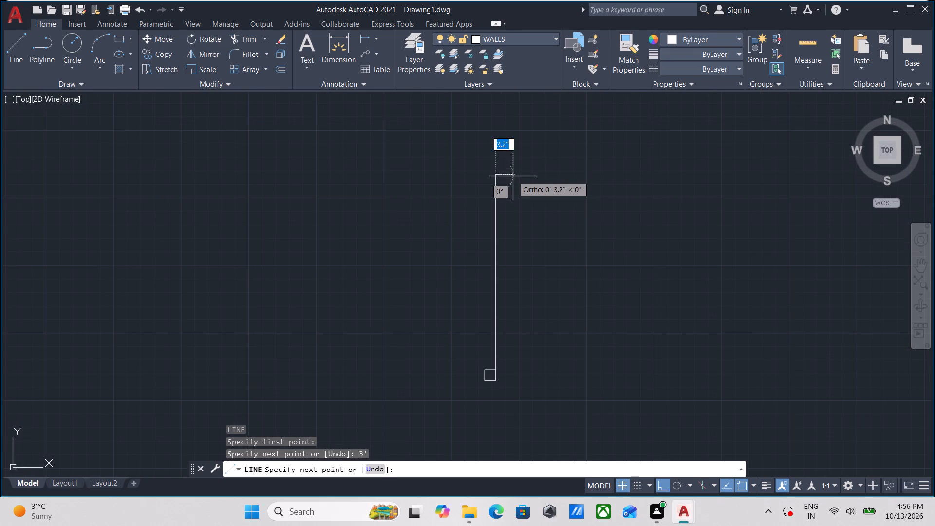
pyautogui.scroll(2, 502, 174)
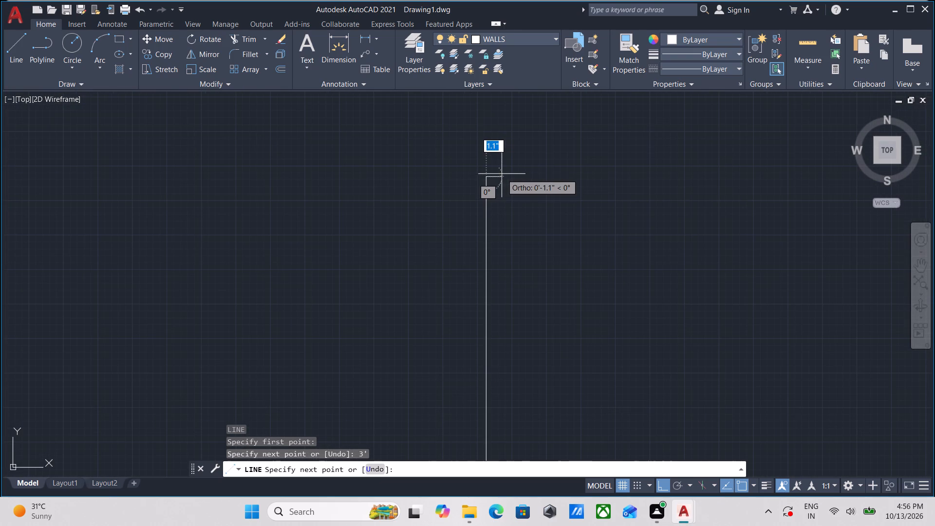
pyautogui.press('2')
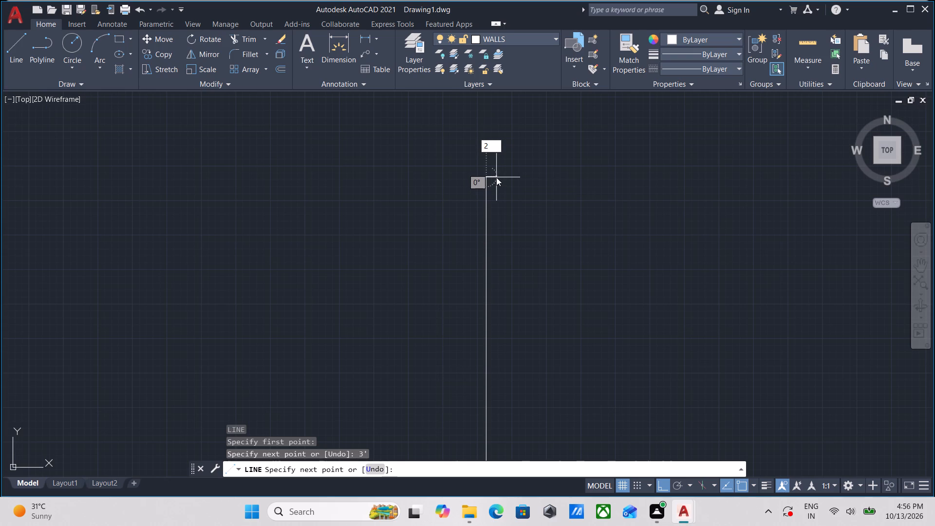
pyautogui.hotkey('shift', '"')
pyautogui.press('Return')
pyautogui.scroll(-1, 488, 270)
pyautogui.moveTo(488, 270); pyautogui.dragTo(491, 122, button='middle')
pyautogui.moveTo(522, 284); pyautogui.dragTo(514, 195, button='middle')
pyautogui.scroll(2, 493, 281)
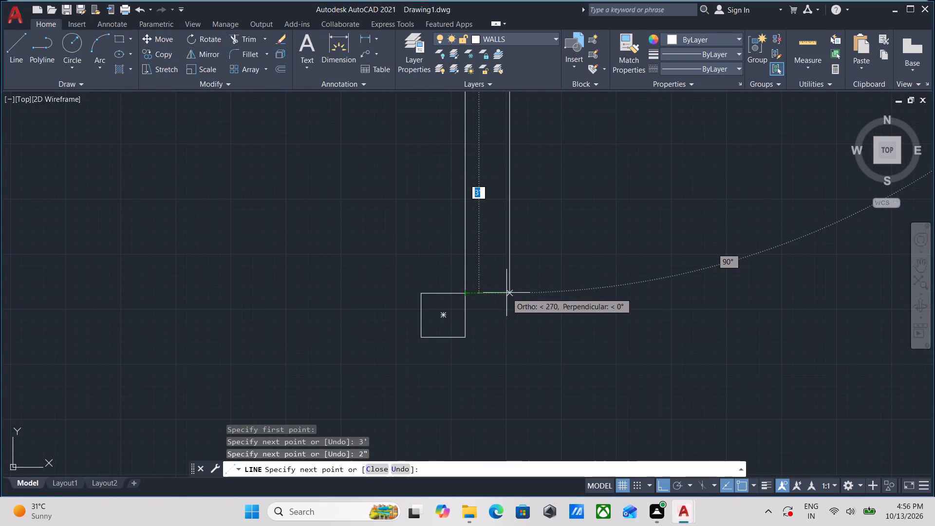
pyautogui.click(506, 293)
pyautogui.click(466, 293)
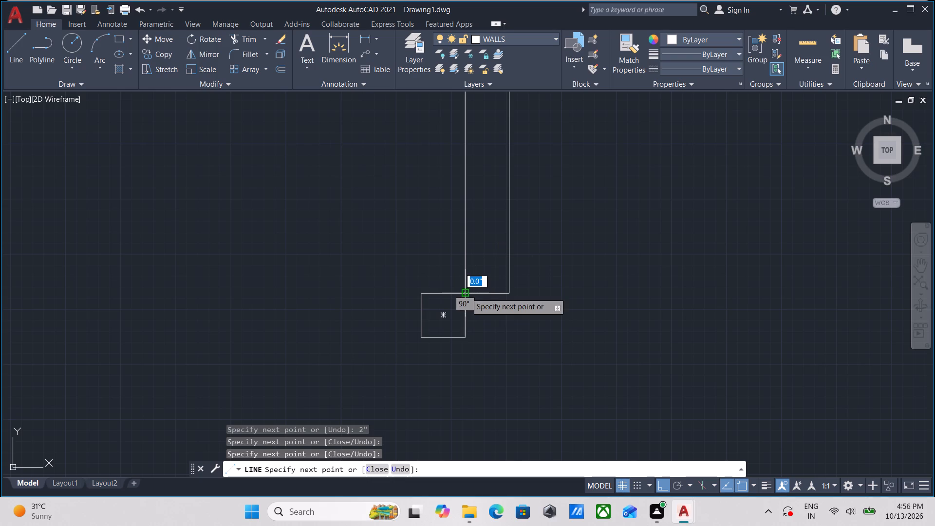
pyautogui.press('Escape')
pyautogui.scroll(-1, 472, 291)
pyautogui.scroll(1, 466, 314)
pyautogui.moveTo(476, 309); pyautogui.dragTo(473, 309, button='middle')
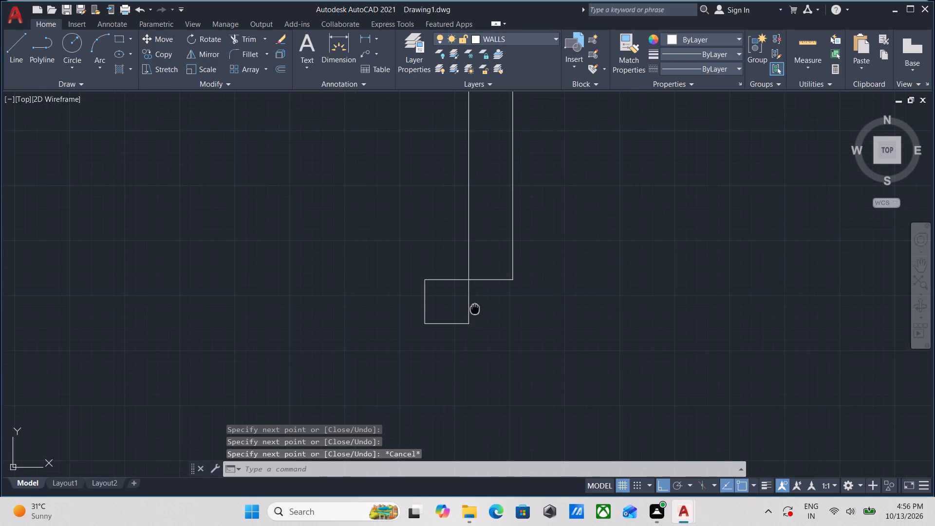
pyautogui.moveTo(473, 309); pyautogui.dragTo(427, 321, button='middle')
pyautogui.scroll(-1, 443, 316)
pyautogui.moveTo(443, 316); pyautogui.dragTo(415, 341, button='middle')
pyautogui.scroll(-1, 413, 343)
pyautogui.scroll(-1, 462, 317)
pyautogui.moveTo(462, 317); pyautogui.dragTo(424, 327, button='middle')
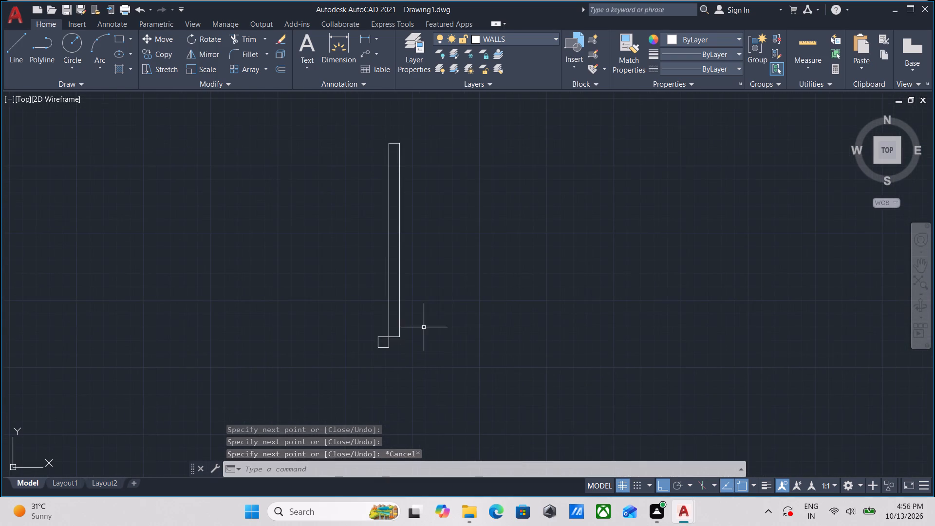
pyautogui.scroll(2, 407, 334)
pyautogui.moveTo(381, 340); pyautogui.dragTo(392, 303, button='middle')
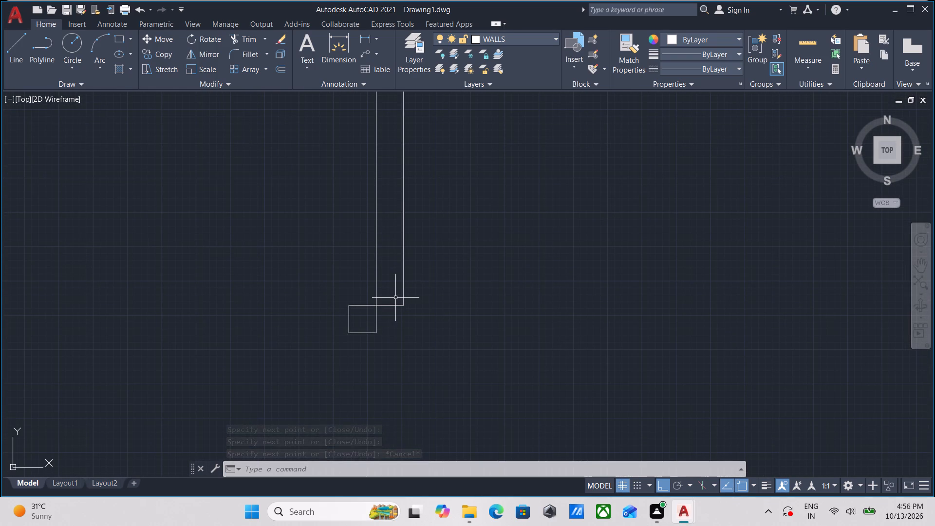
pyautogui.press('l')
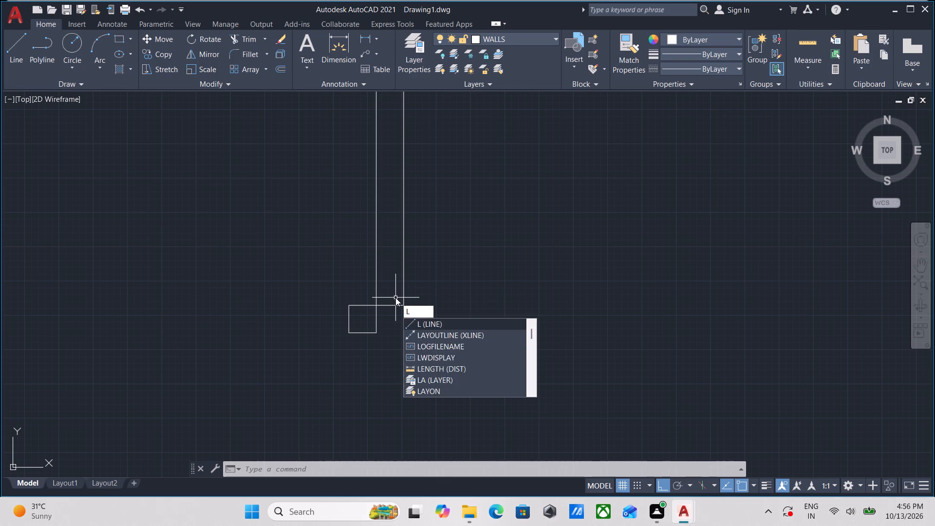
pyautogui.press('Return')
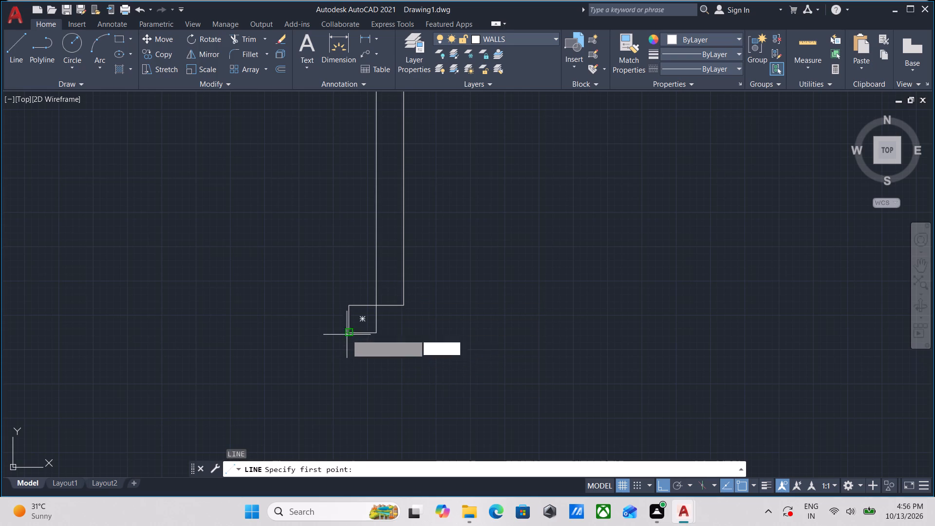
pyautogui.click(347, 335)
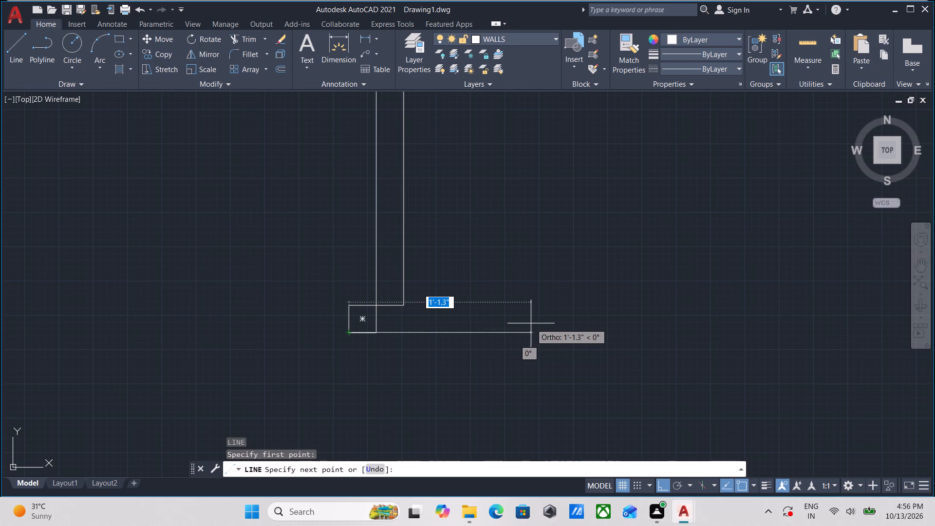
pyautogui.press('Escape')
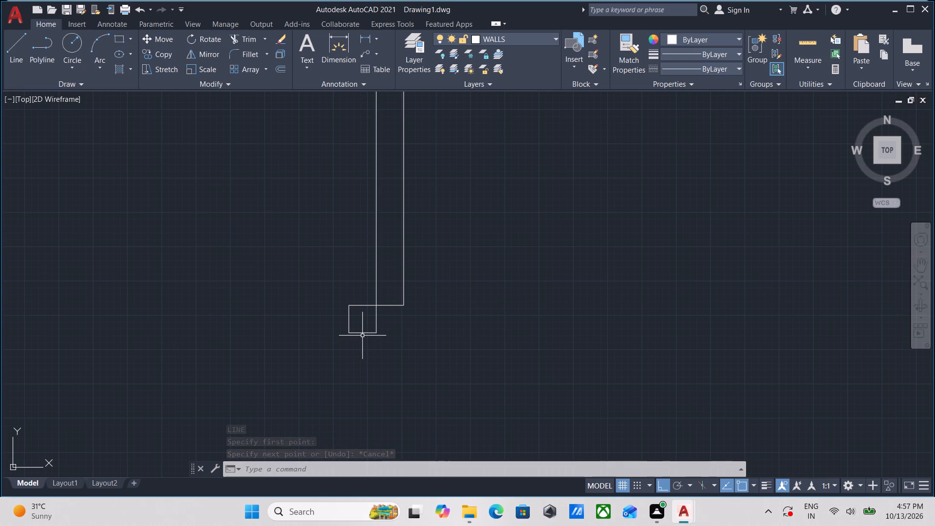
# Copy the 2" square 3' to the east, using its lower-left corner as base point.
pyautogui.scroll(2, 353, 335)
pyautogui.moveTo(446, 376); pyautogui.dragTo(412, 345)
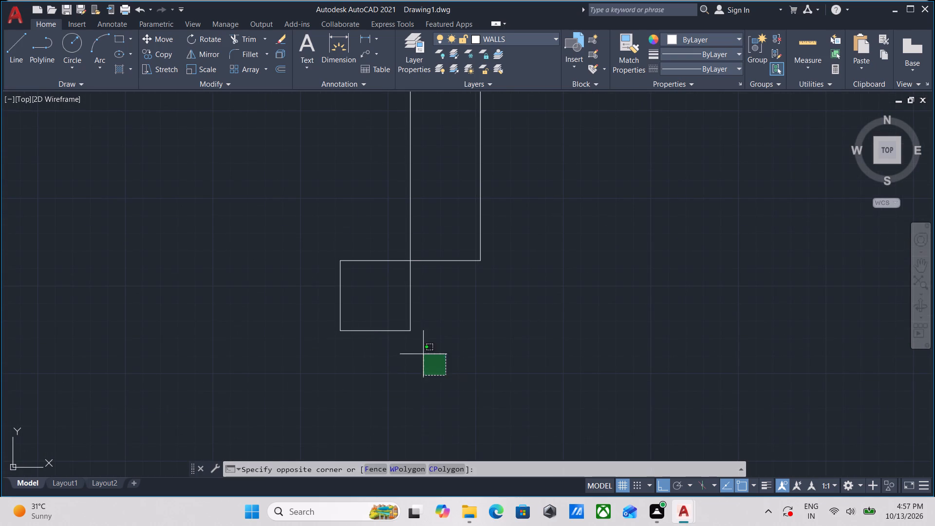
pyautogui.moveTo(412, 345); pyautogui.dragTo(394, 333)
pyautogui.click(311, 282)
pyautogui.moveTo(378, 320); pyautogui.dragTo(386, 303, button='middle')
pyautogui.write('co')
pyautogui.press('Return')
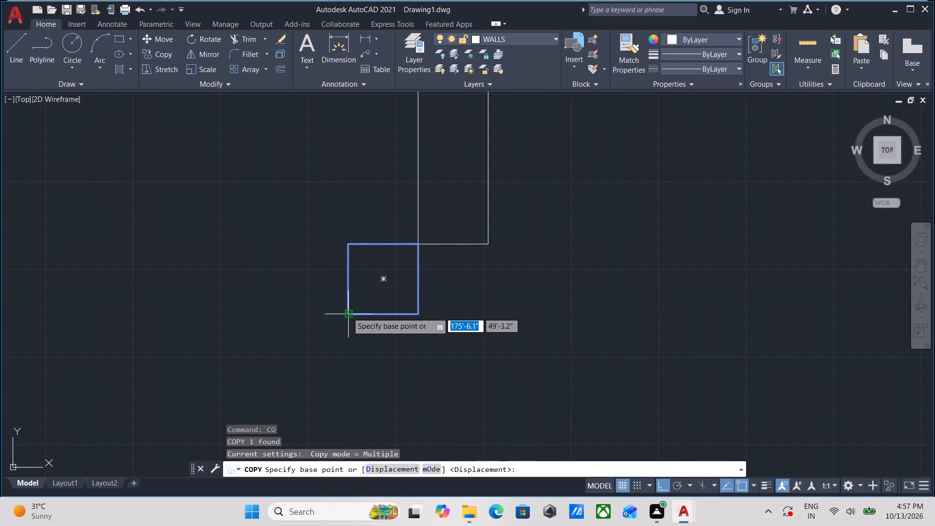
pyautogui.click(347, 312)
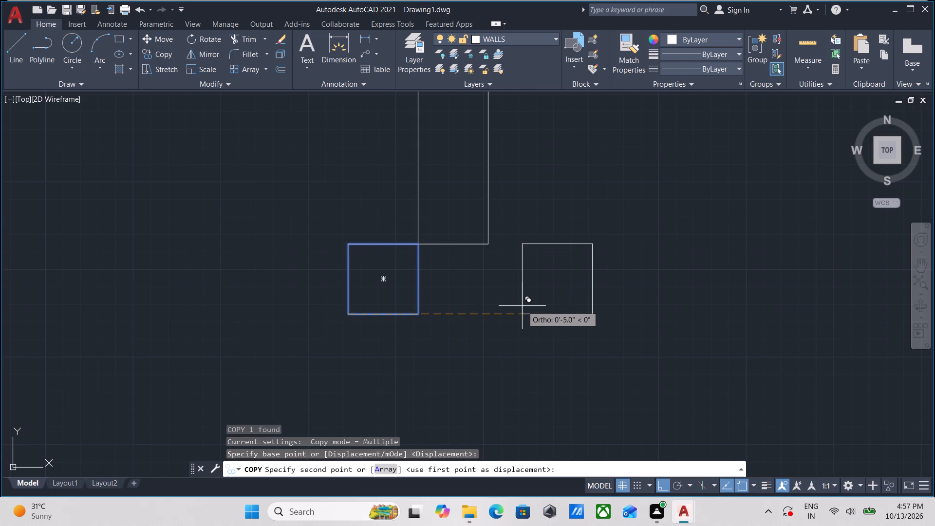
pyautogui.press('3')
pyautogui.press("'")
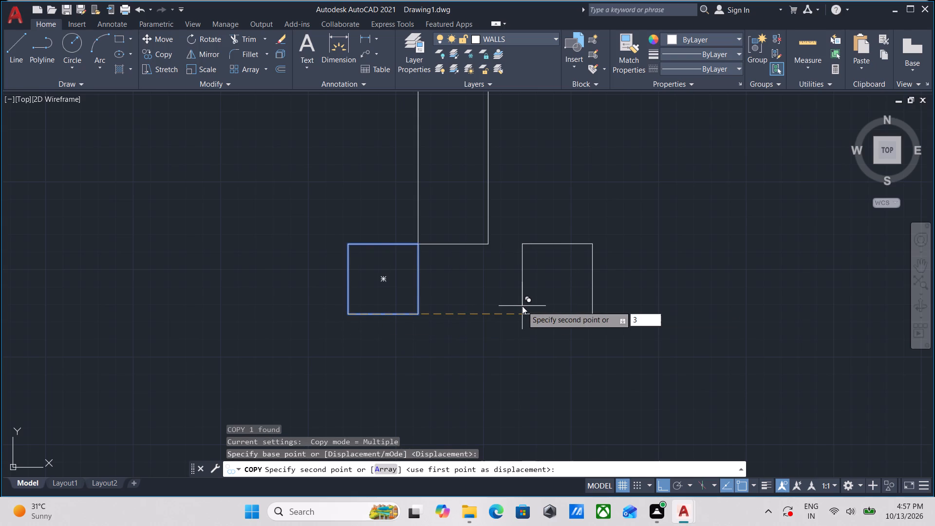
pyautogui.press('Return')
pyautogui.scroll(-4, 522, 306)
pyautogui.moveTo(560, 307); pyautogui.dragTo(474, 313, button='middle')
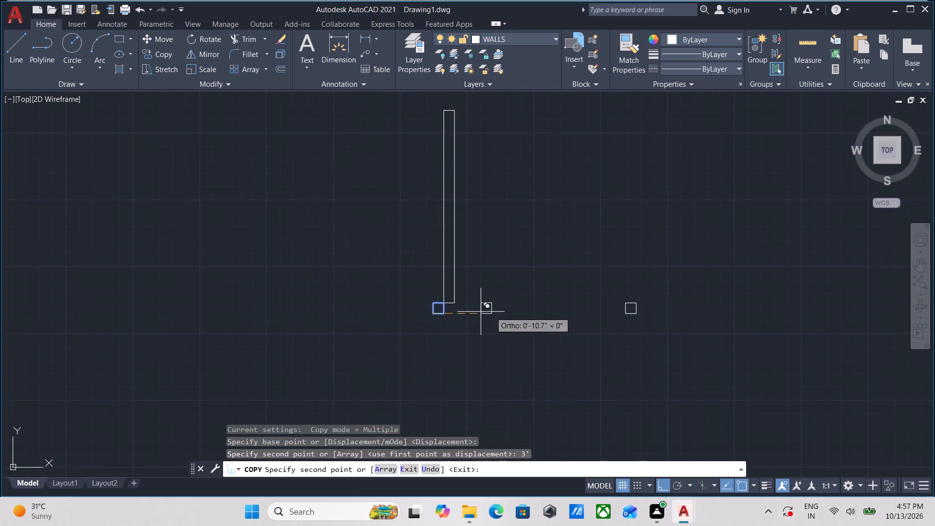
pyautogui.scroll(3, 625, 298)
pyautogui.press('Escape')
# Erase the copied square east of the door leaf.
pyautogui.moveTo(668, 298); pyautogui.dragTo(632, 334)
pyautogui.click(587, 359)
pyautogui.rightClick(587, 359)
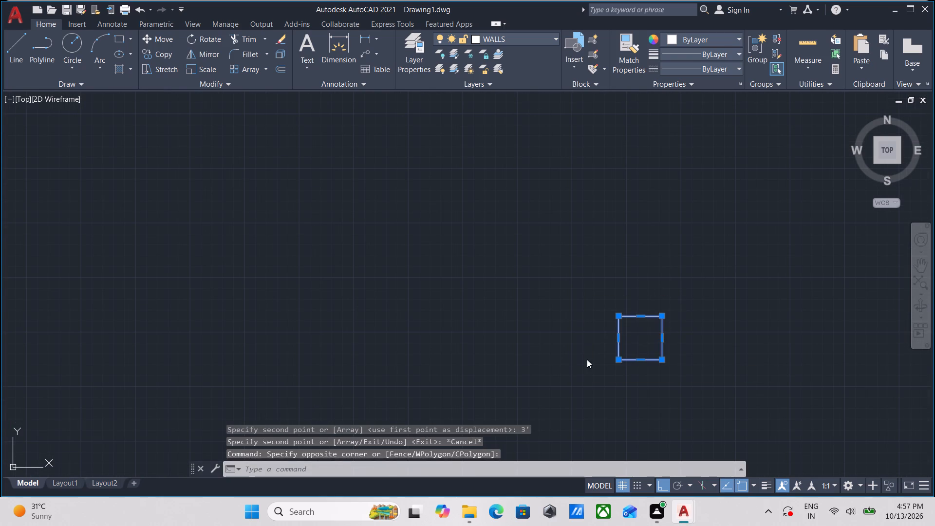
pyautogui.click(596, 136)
# Copy the 2" square at the door leaf's base 3'6" to the east, using its lower-left corner as base point.
pyautogui.scroll(-2, 424, 249)
pyautogui.moveTo(443, 232); pyautogui.dragTo(576, 154, button='middle')
pyautogui.scroll(2, 315, 229)
pyautogui.moveTo(344, 216); pyautogui.dragTo(324, 269, button='middle')
pyautogui.moveTo(402, 279); pyautogui.dragTo(397, 275)
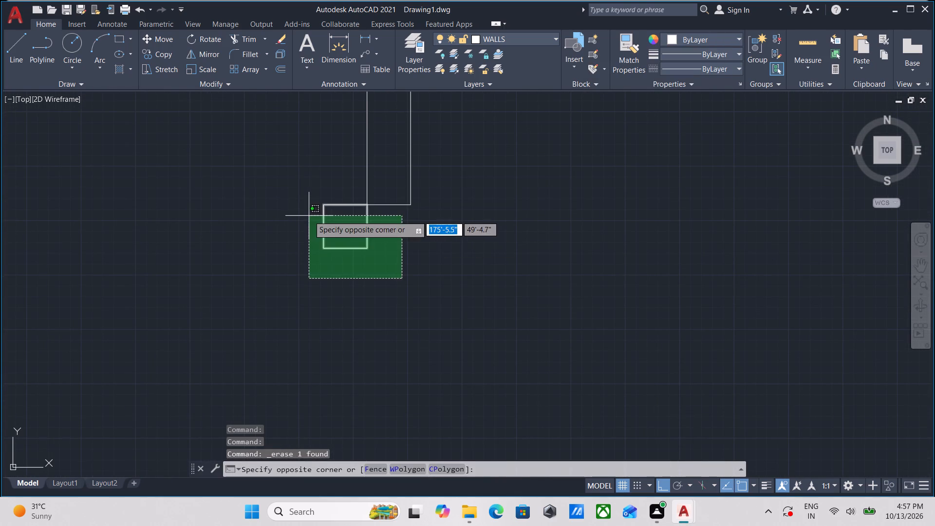
pyautogui.click(309, 216)
pyautogui.moveTo(345, 239); pyautogui.dragTo(347, 269, button='middle')
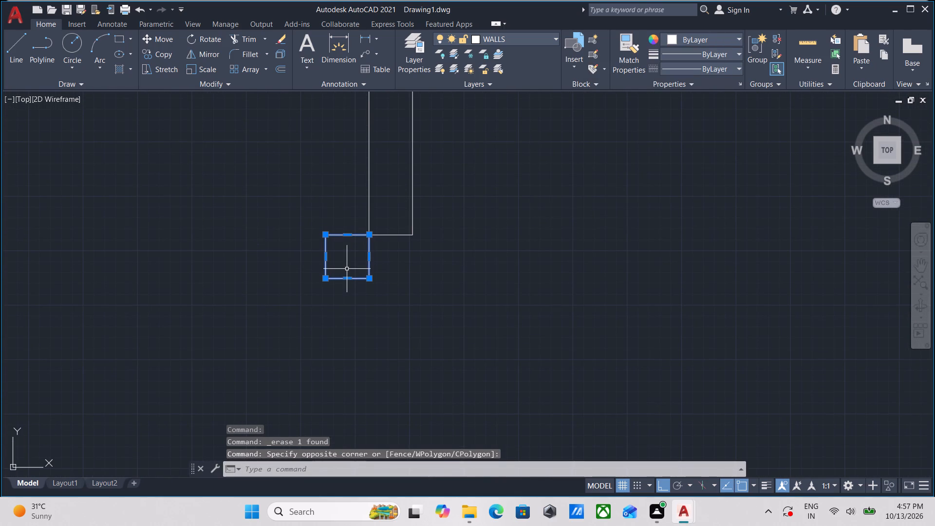
pyautogui.press('c')
pyautogui.press('o')
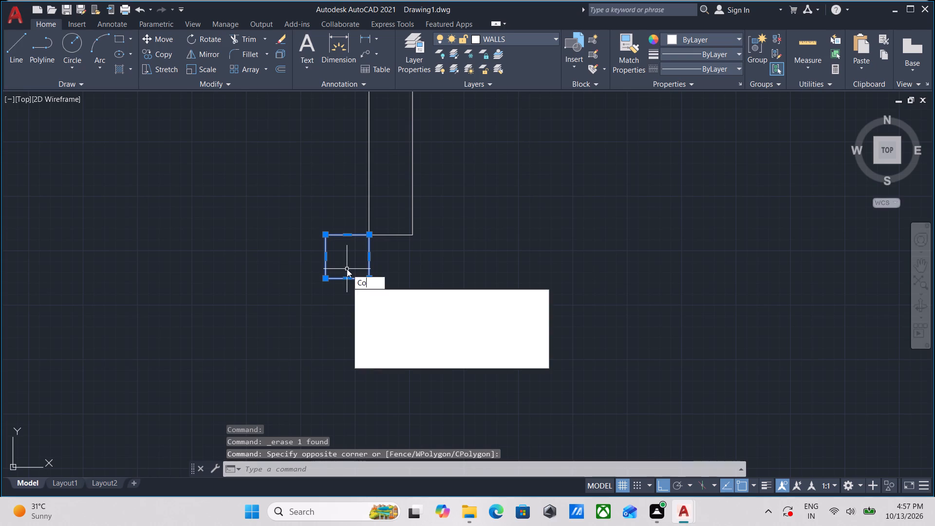
pyautogui.press('Return')
pyautogui.click(327, 278)
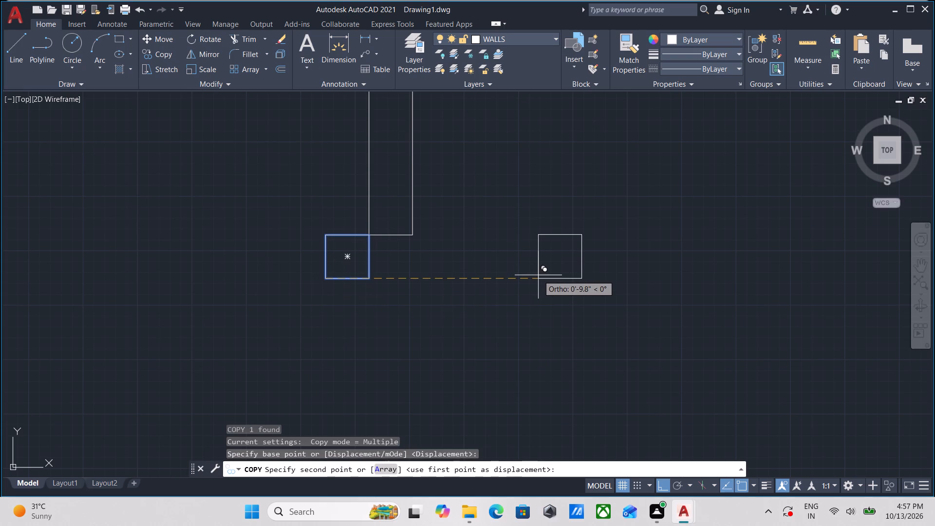
pyautogui.write("3'6")
pyautogui.press('Return')
pyautogui.scroll(-2, 538, 275)
pyautogui.moveTo(538, 275); pyautogui.dragTo(519, 278, button='middle')
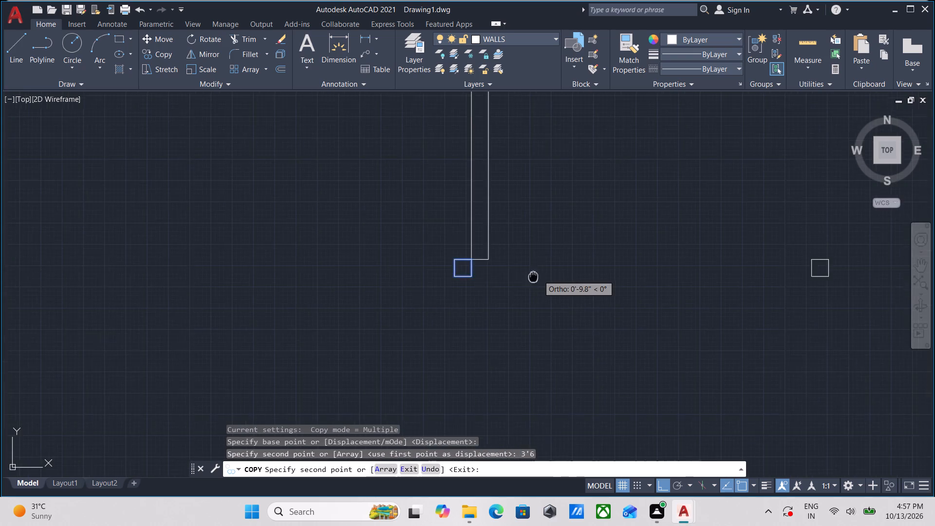
pyautogui.moveTo(519, 278); pyautogui.dragTo(443, 295, button='middle')
pyautogui.press('Escape')
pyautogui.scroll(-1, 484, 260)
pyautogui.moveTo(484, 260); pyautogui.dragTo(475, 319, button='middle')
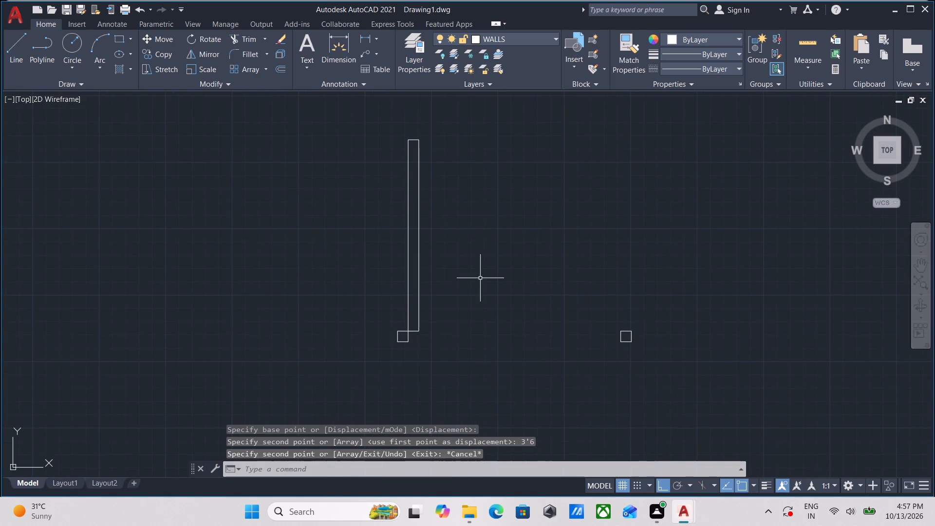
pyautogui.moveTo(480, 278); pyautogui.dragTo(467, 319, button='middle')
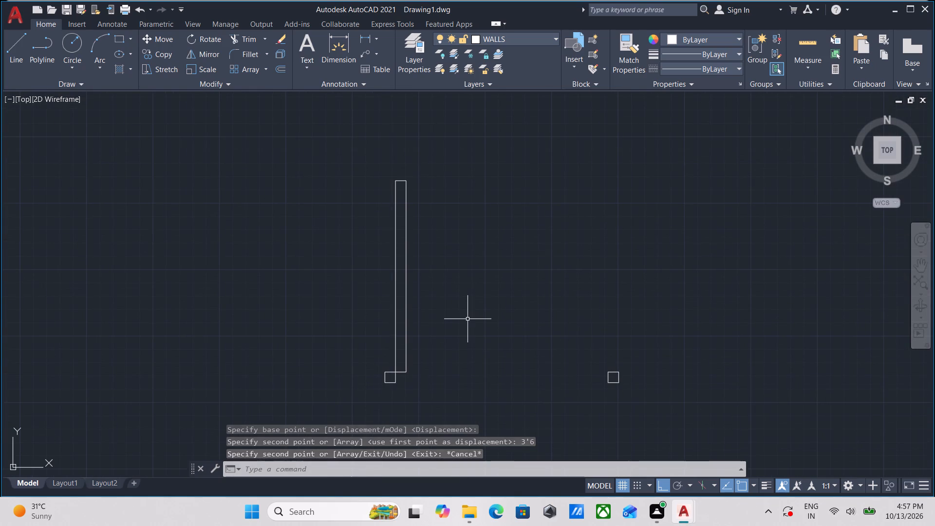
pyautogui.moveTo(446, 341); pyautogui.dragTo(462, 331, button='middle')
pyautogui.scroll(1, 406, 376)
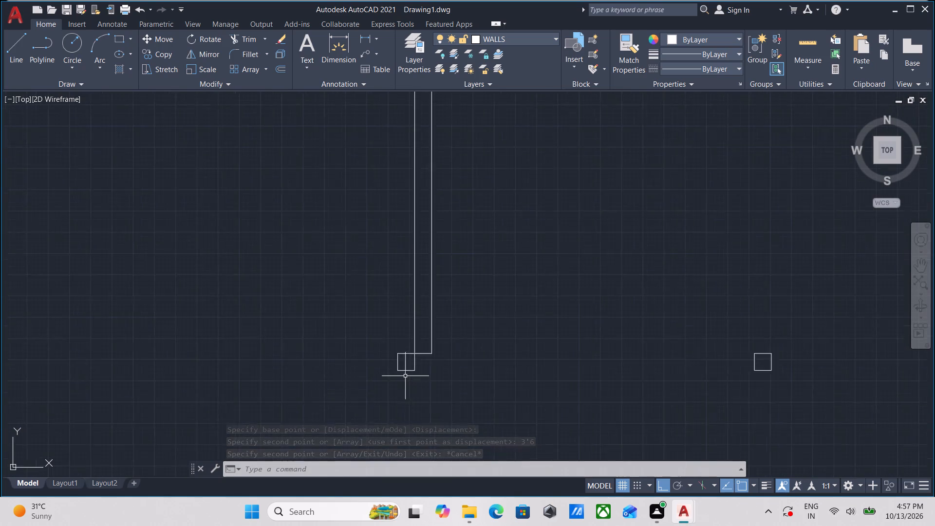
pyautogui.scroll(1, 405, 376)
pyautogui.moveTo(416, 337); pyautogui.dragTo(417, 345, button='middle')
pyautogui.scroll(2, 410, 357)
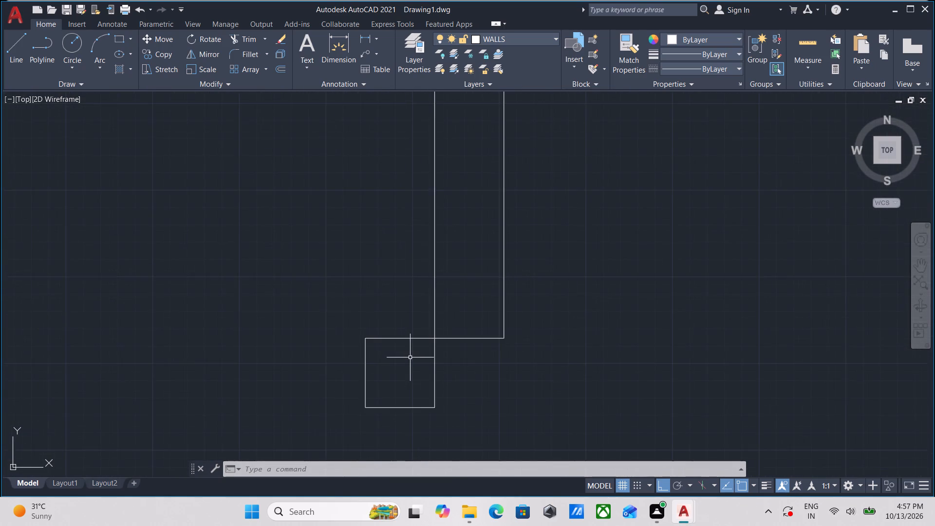
# Measure the door's overall width with a linear dimension between the outer lower corners of the two jamb squares.
pyautogui.scroll(-2, 410, 357)
pyautogui.moveTo(410, 357); pyautogui.dragTo(341, 358, button='middle')
pyautogui.scroll(-1, 447, 304)
pyautogui.moveTo(447, 304); pyautogui.dragTo(409, 306, button='middle')
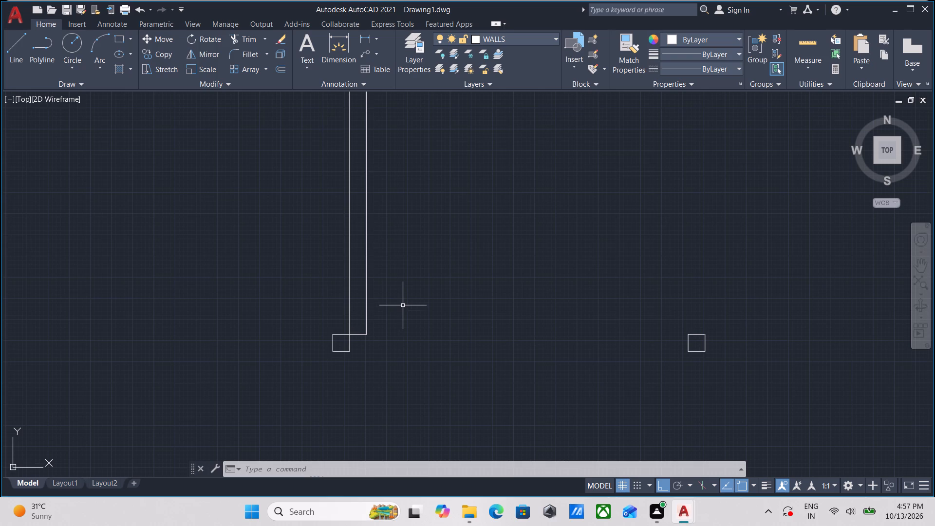
pyautogui.press('d')
pyautogui.write('li')
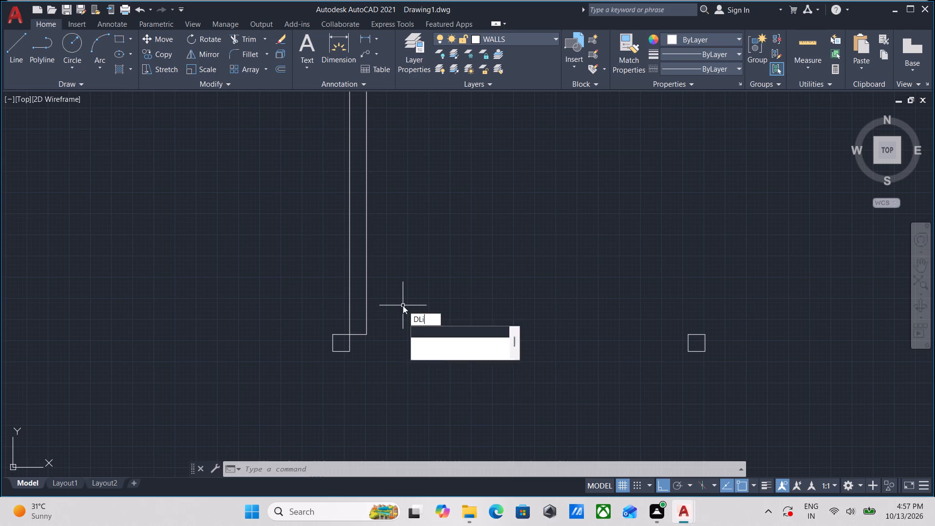
pyautogui.press('Return')
pyautogui.click(332, 355)
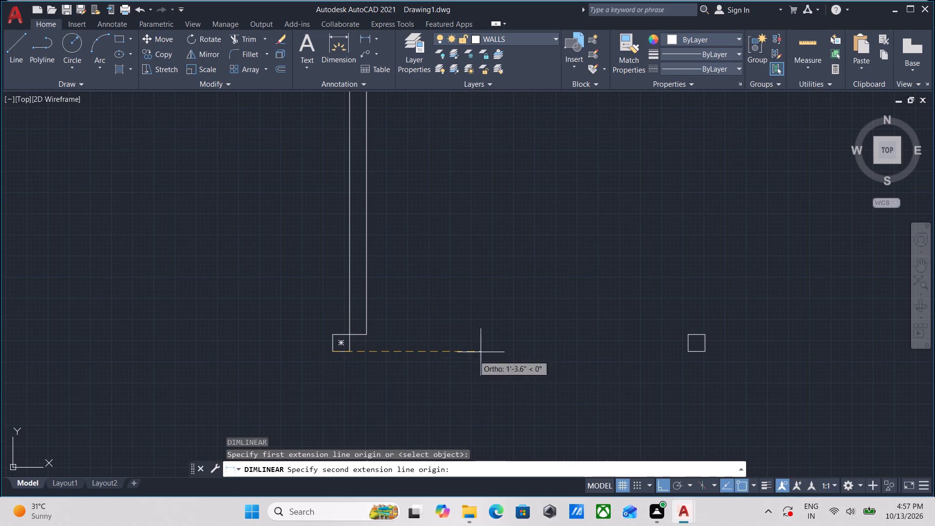
pyautogui.click(703, 355)
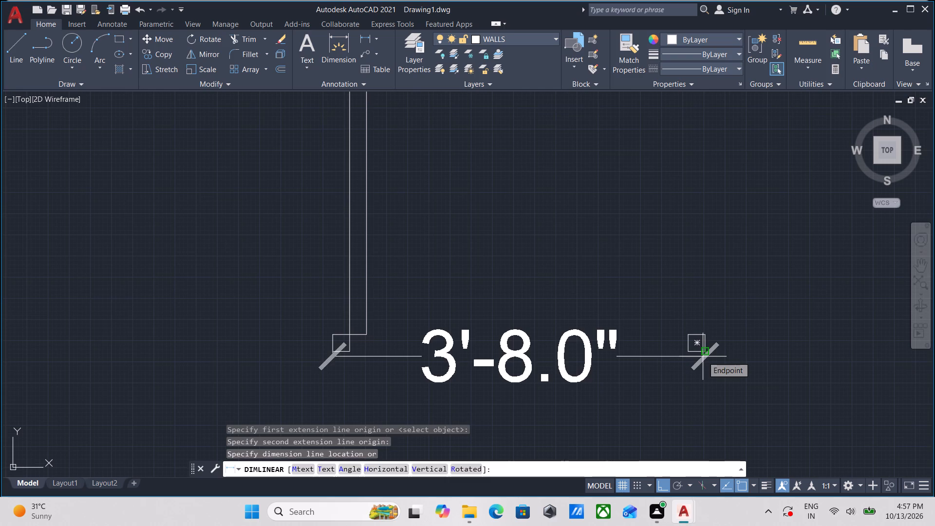
pyautogui.press('Escape')
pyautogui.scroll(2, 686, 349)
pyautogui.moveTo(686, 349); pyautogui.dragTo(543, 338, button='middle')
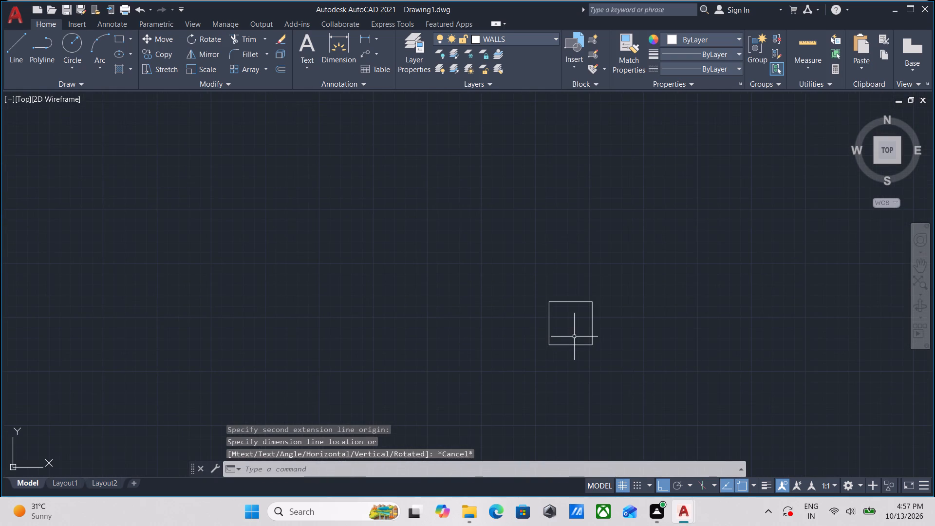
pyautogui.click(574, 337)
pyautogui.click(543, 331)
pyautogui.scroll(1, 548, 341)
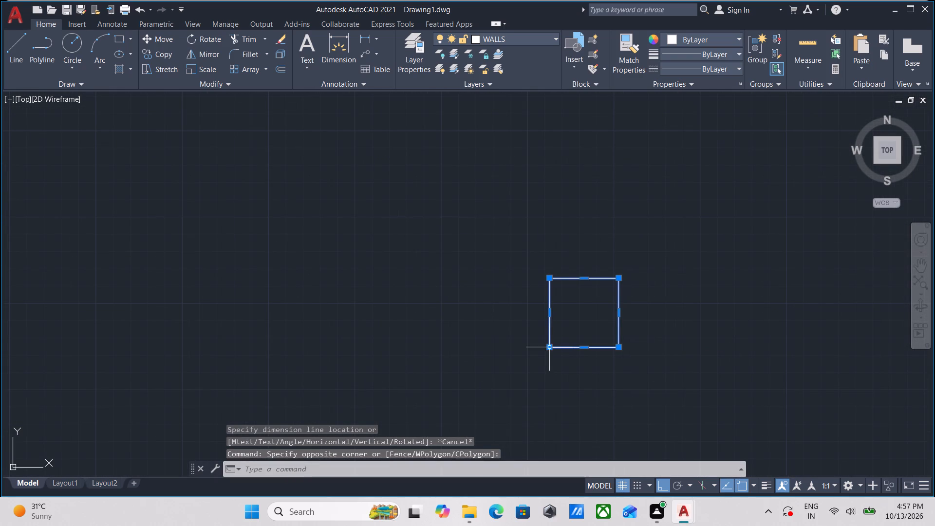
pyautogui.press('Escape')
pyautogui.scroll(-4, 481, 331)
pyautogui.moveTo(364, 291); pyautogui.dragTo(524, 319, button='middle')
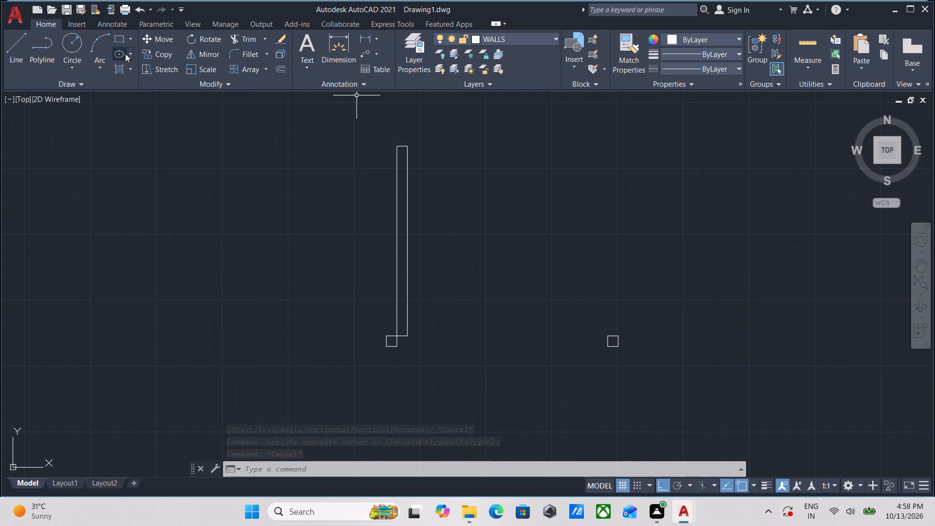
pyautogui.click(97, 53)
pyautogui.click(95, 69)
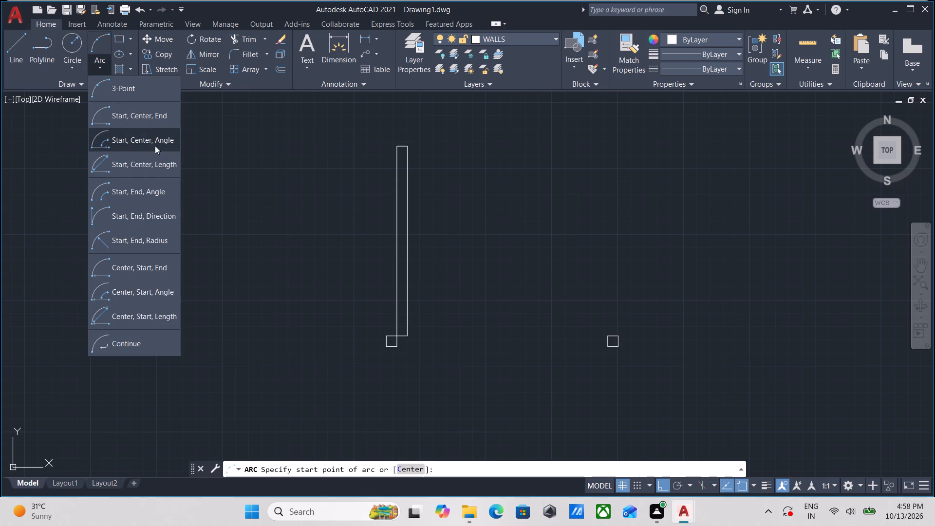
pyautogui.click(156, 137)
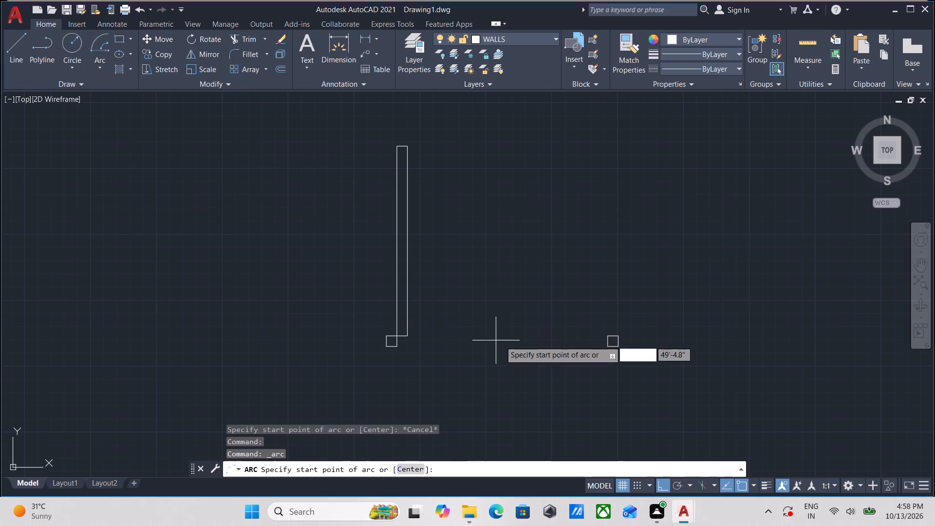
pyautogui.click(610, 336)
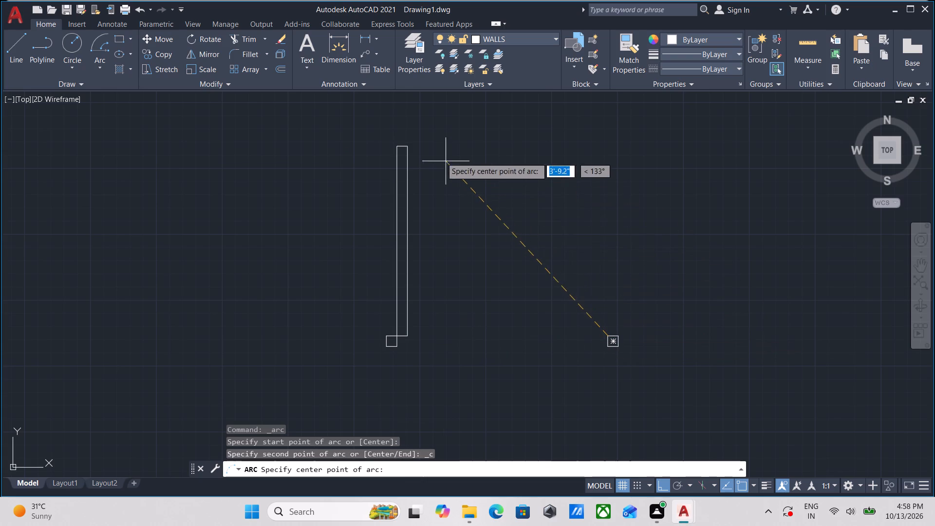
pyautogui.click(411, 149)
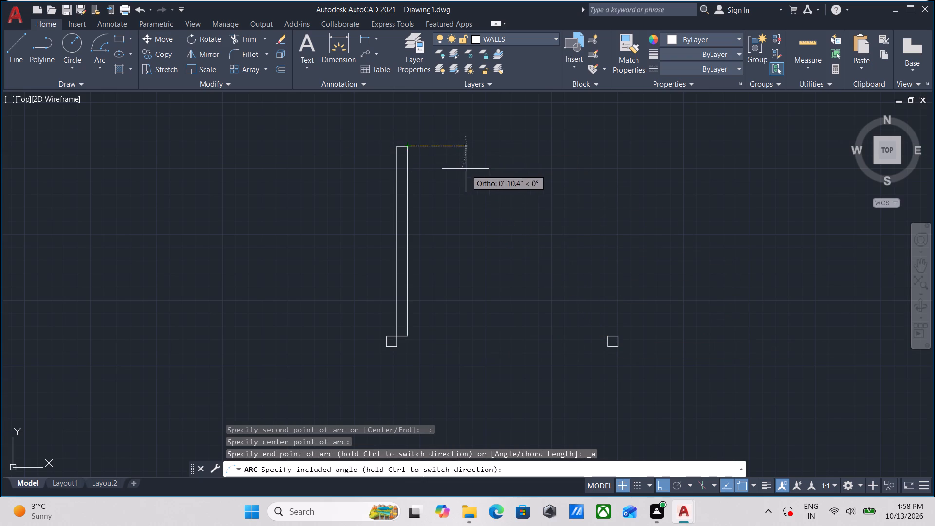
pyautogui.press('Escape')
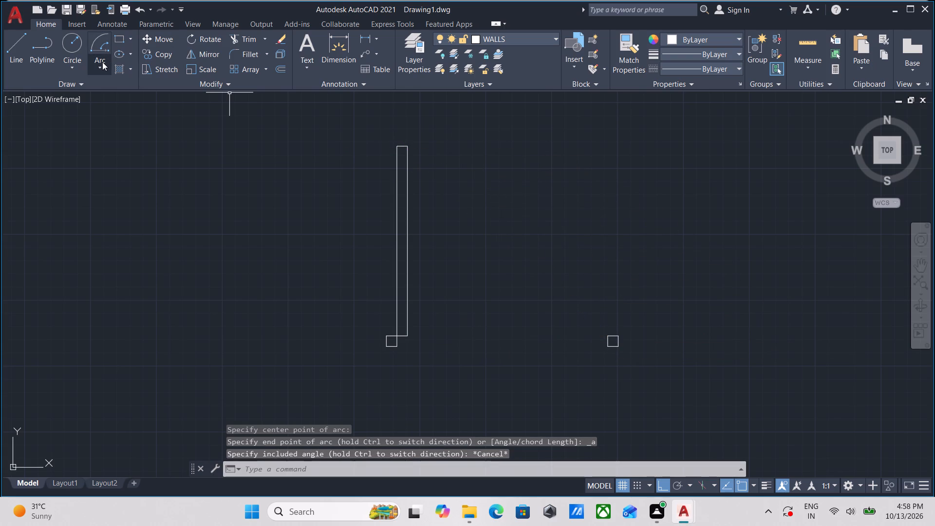
# Draw a 90° Start, End, Angle arc from the east jamb's upper-left corner to the leaf's upper-right corner, with Ortho off.
pyautogui.click(102, 62)
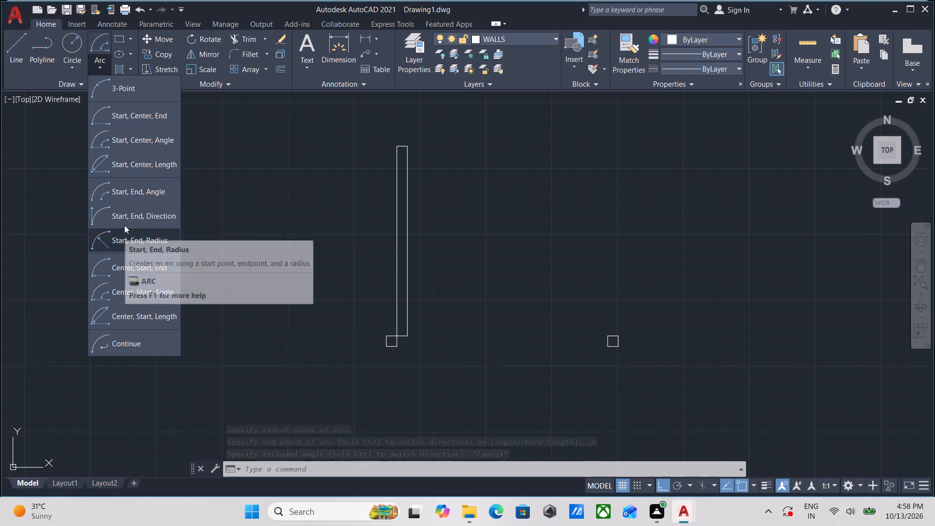
pyautogui.click(135, 191)
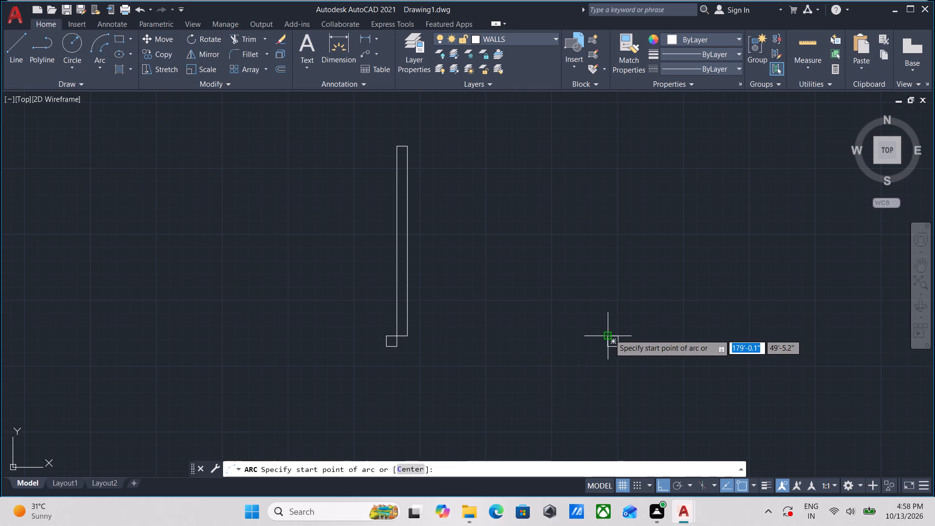
pyautogui.click(609, 334)
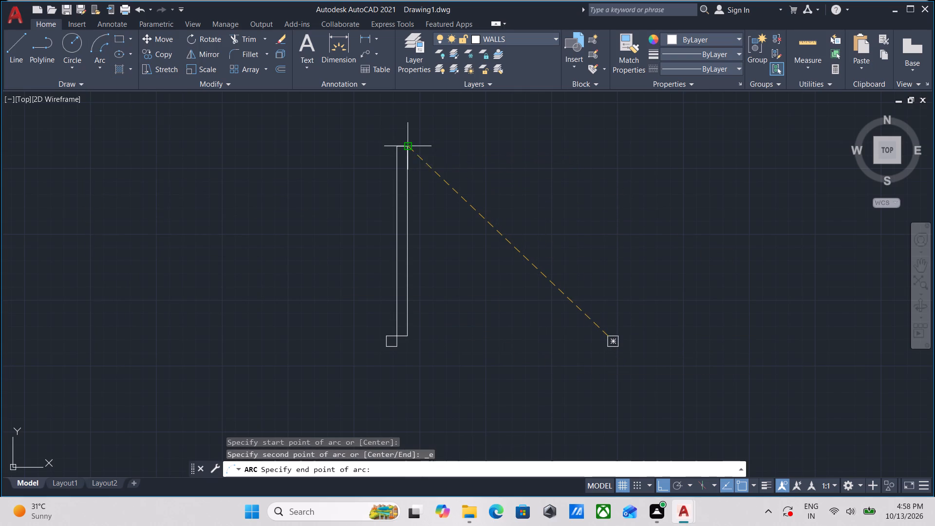
pyautogui.press('F8')
pyautogui.click(410, 145)
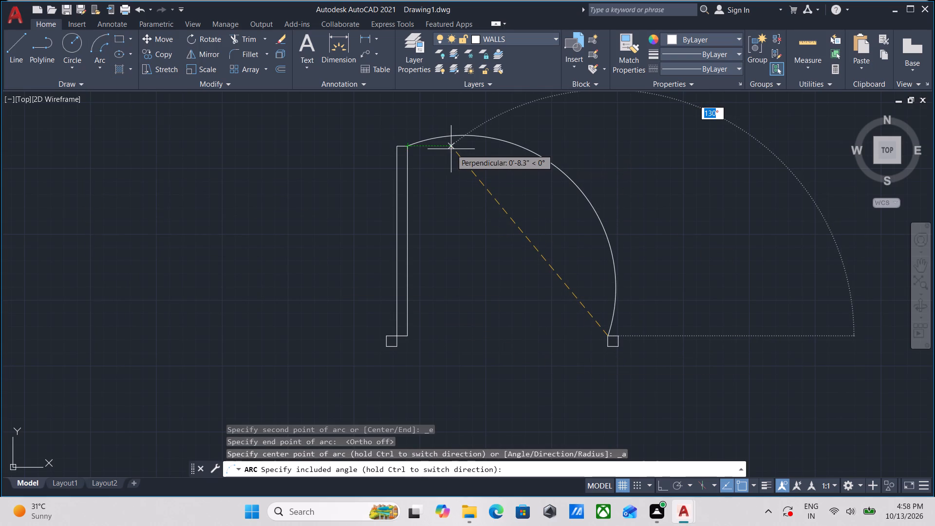
pyautogui.write('90')
pyautogui.press('Return')
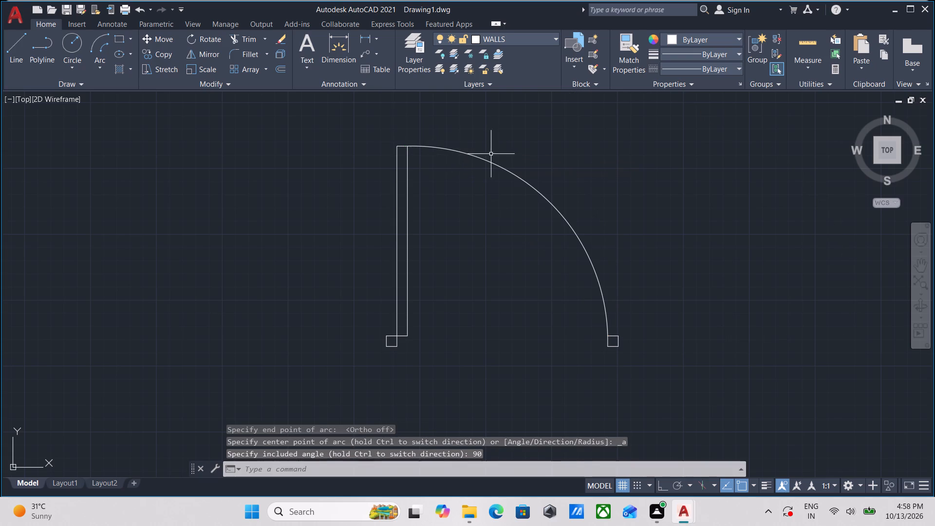
# Group the jamb squares, leaf lines and swing arc, selecting them with a crossing window across the door's lower part.
pyautogui.scroll(-1, 527, 199)
pyautogui.scroll(2, 465, 220)
pyautogui.moveTo(465, 219); pyautogui.dragTo(503, 198, button='middle')
pyautogui.scroll(-1, 528, 231)
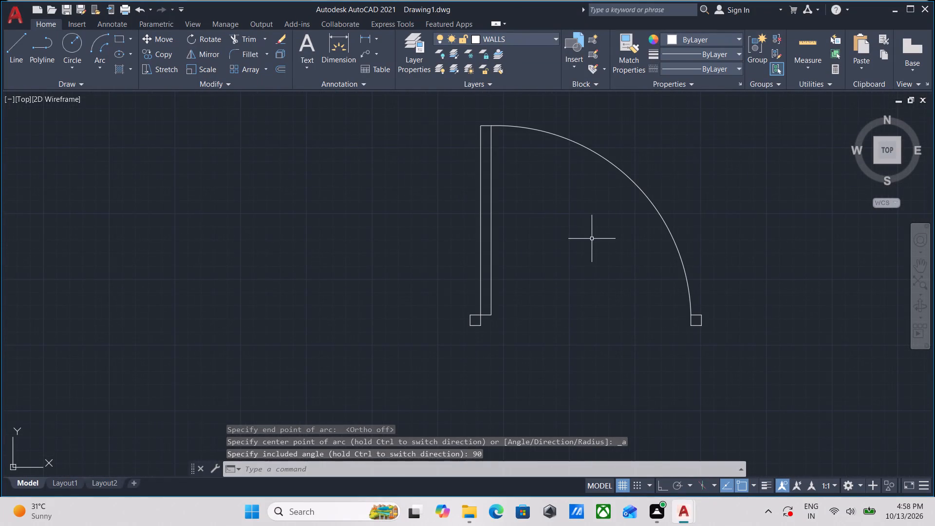
pyautogui.moveTo(561, 240); pyautogui.dragTo(492, 246, button='middle')
pyautogui.scroll(-1, 490, 246)
pyautogui.moveTo(490, 246); pyautogui.dragTo(482, 213, button='middle')
pyautogui.moveTo(614, 296); pyautogui.dragTo(576, 262)
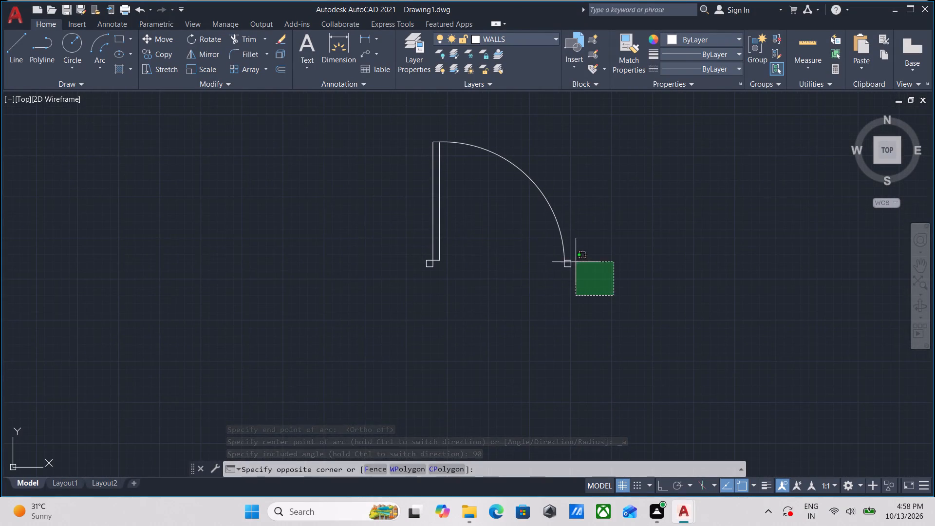
pyautogui.click(338, 203)
pyautogui.scroll(2, 462, 278)
pyautogui.moveTo(463, 278); pyautogui.dragTo(465, 298, button='middle')
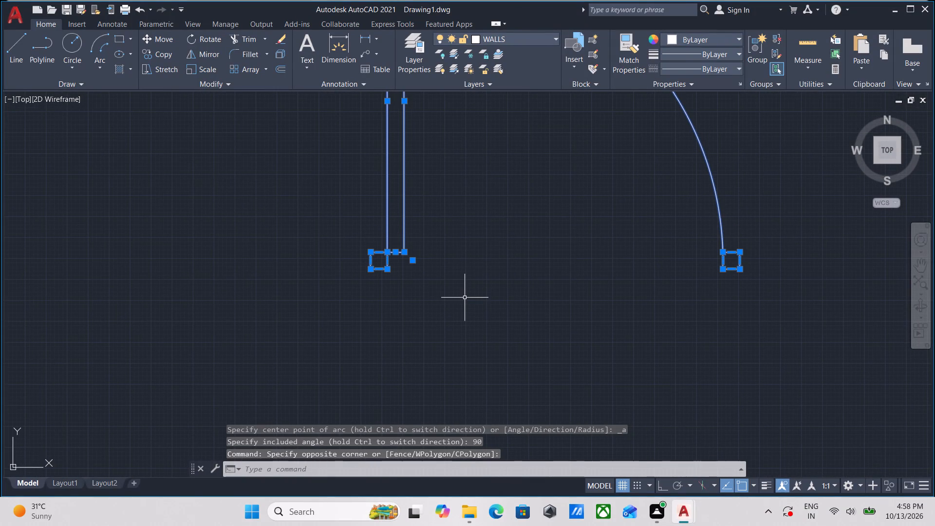
pyautogui.press('g')
pyautogui.press('Return')
# Copy the door group by its lower-left jamb corner to the lower corner of the wall end, in the opening east of the horizontal window.
pyautogui.moveTo(461, 244); pyautogui.dragTo(380, 337, button='middle')
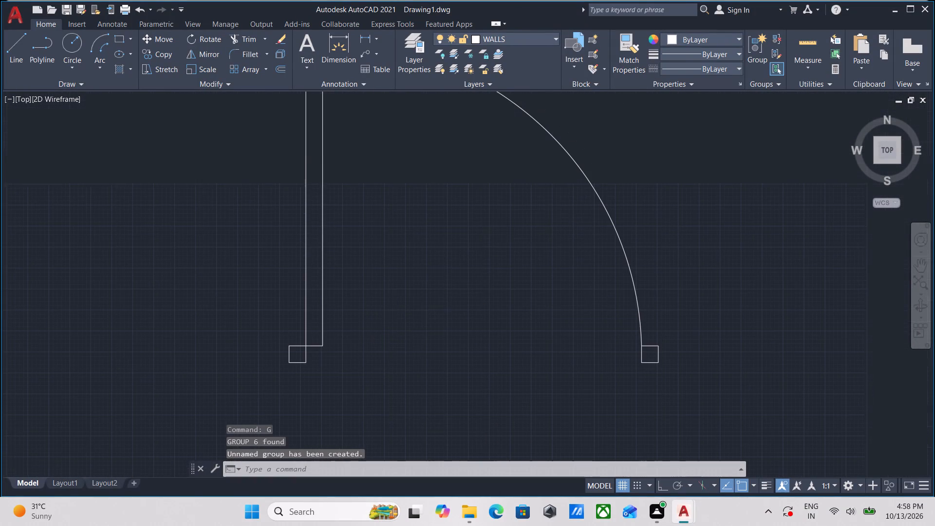
pyautogui.moveTo(723, 208); pyautogui.dragTo(713, 213)
pyautogui.click(508, 272)
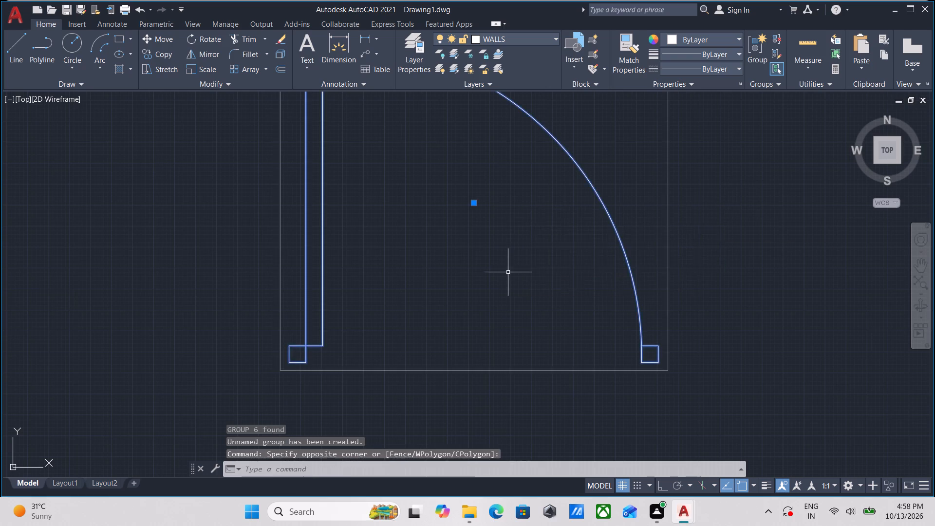
pyautogui.moveTo(508, 272); pyautogui.dragTo(613, 250, button='middle')
pyautogui.write('co')
pyautogui.press('Return')
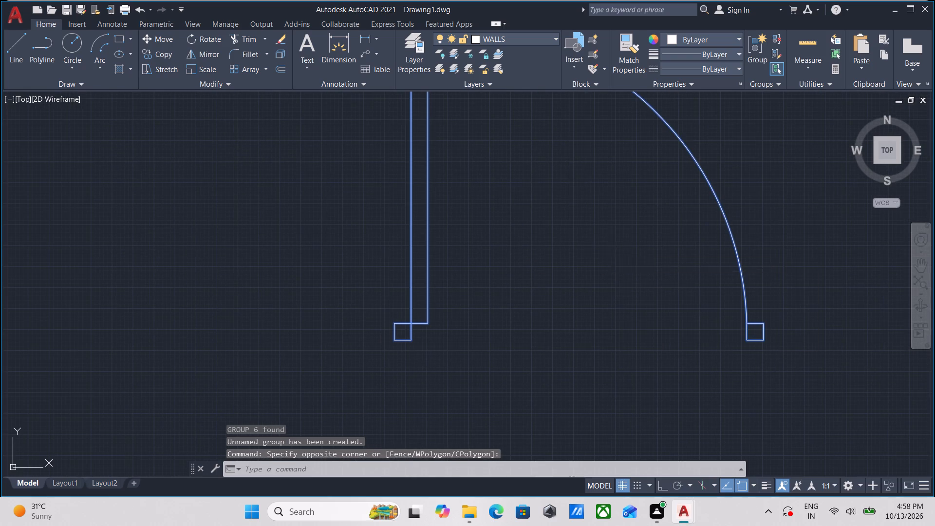
pyautogui.click(394, 341)
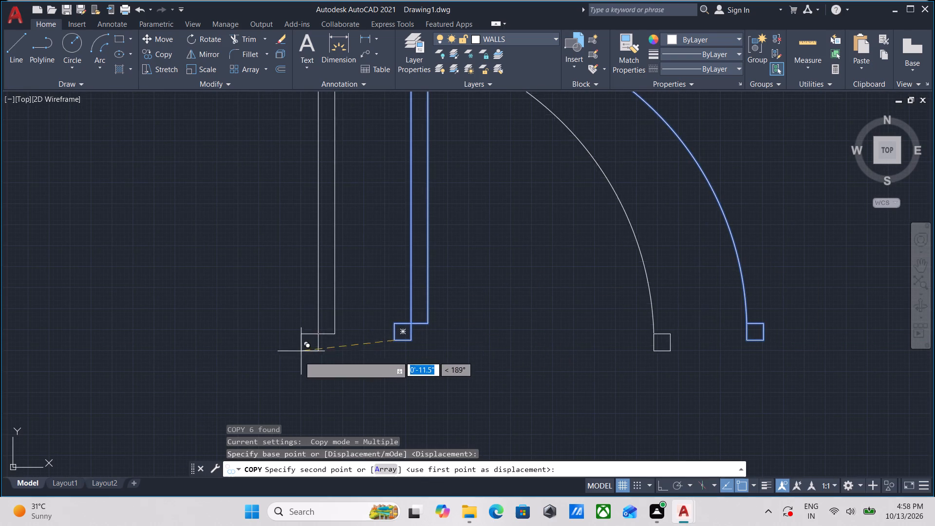
pyautogui.scroll(-2, 302, 352)
pyautogui.moveTo(303, 350); pyautogui.dragTo(584, 237, button='middle')
pyautogui.scroll(-3, 411, 305)
pyautogui.moveTo(390, 304); pyautogui.dragTo(630, 152, button='middle')
pyautogui.moveTo(364, 263); pyautogui.dragTo(696, 241, button='middle')
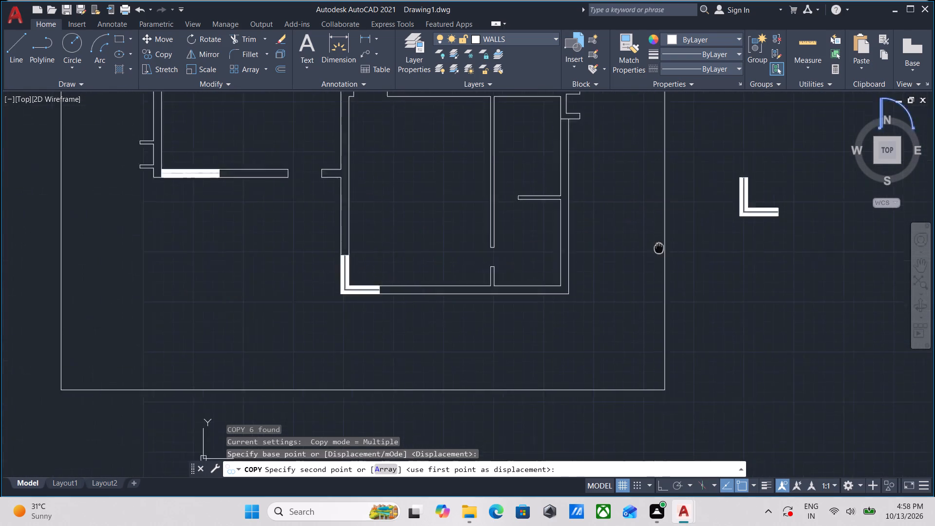
pyautogui.moveTo(696, 241); pyautogui.dragTo(708, 233, button='middle')
pyautogui.moveTo(442, 190); pyautogui.dragTo(457, 236, button='middle')
pyautogui.scroll(6, 476, 184)
pyautogui.moveTo(402, 265); pyautogui.dragTo(495, 242, button='middle')
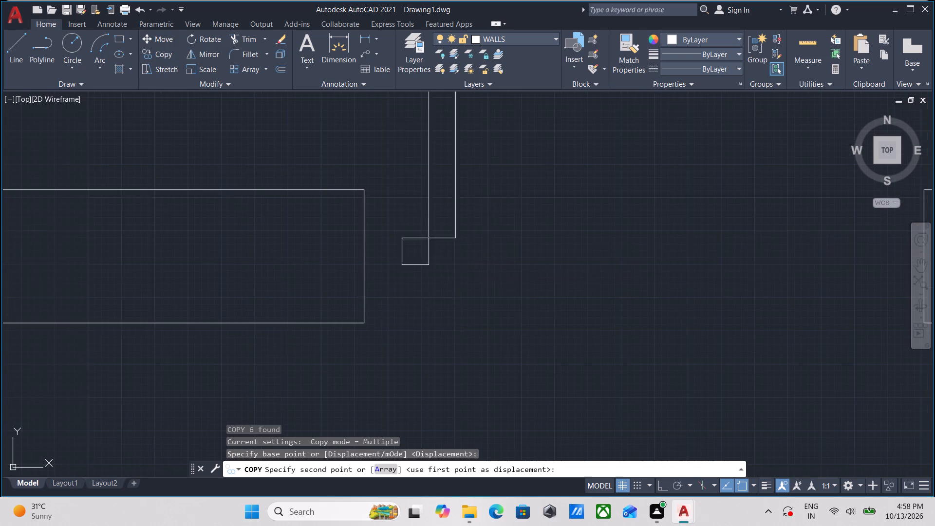
pyautogui.click(362, 320)
pyautogui.scroll(-1, 438, 238)
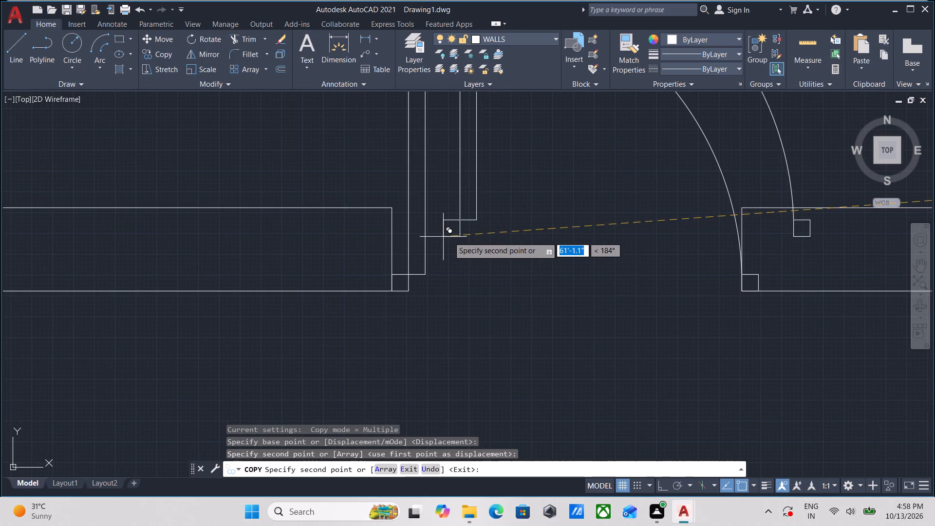
pyautogui.moveTo(449, 237); pyautogui.dragTo(431, 269, button='middle')
pyautogui.scroll(-2, 435, 278)
pyautogui.moveTo(435, 278); pyautogui.dragTo(422, 357, button='middle')
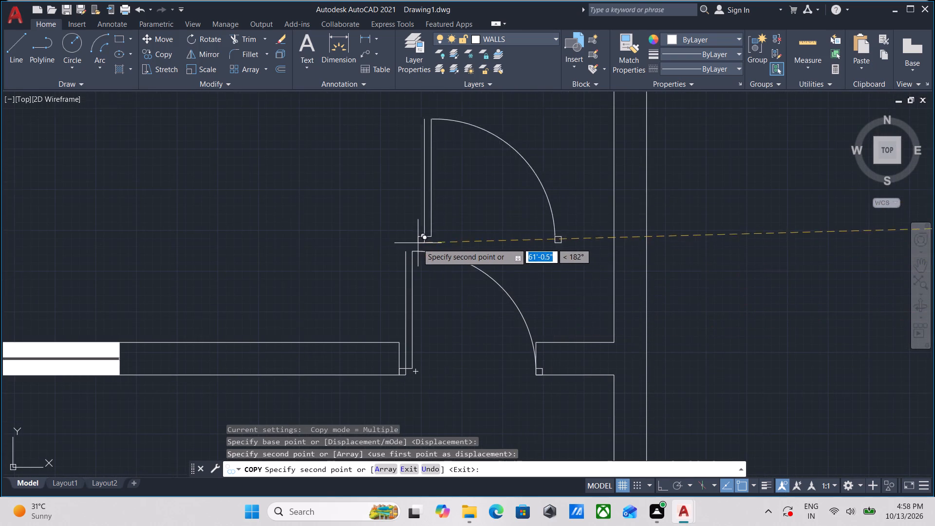
pyautogui.scroll(2, 417, 243)
pyautogui.press('Escape')
# Draw a line closing the top of the copied door leaf, from its upper-left to its upper-right corner.
pyautogui.scroll(2, 378, 252)
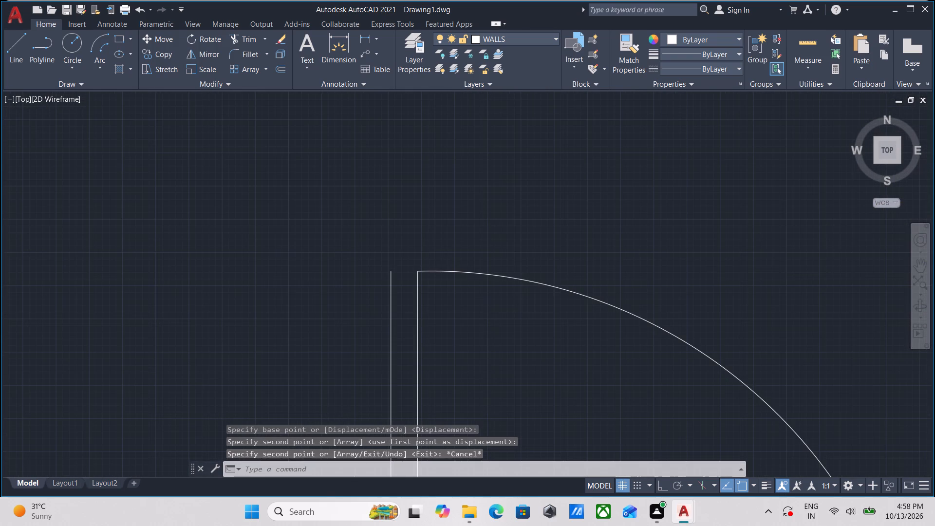
pyautogui.press('l')
pyautogui.press('Return')
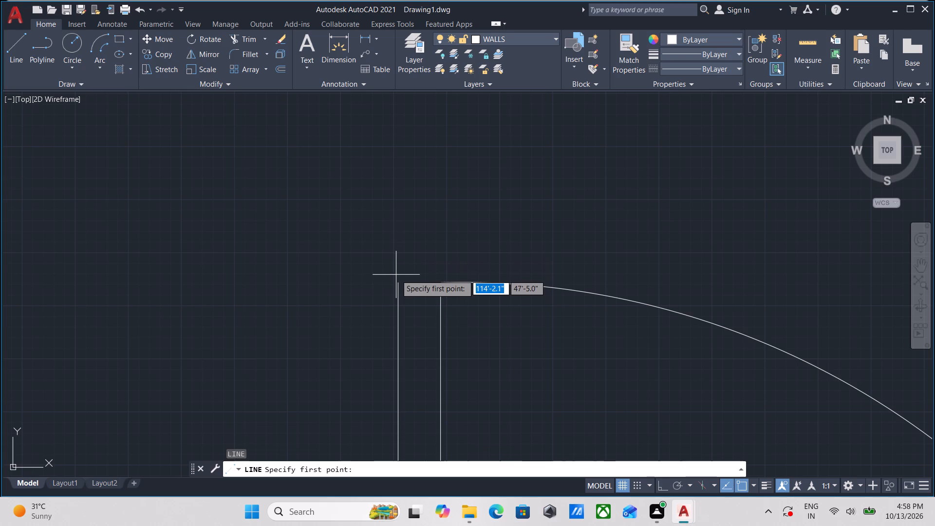
pyautogui.click(396, 282)
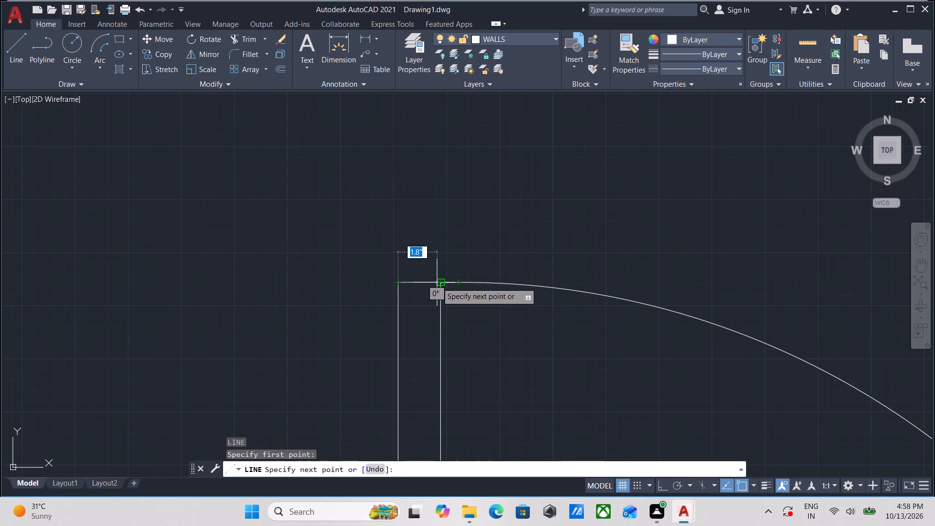
pyautogui.click(437, 282)
pyautogui.press('Escape')
# Ungroup the copied door in the opening east of the horizontal window.
pyautogui.scroll(-3, 440, 281)
pyautogui.moveTo(496, 314); pyautogui.dragTo(491, 190, button='middle')
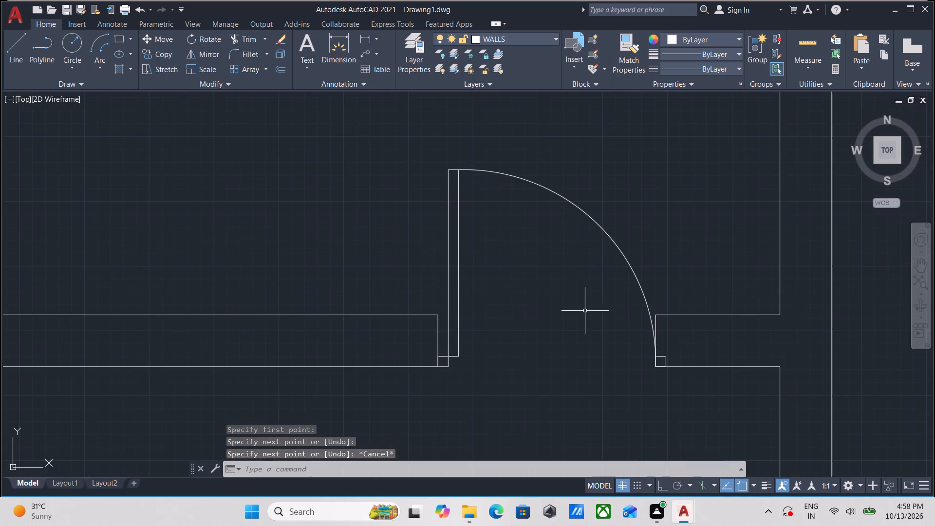
pyautogui.moveTo(652, 313); pyautogui.dragTo(655, 268, button='middle')
pyautogui.scroll(2, 659, 259)
pyautogui.moveTo(628, 283); pyautogui.dragTo(628, 273, button='middle')
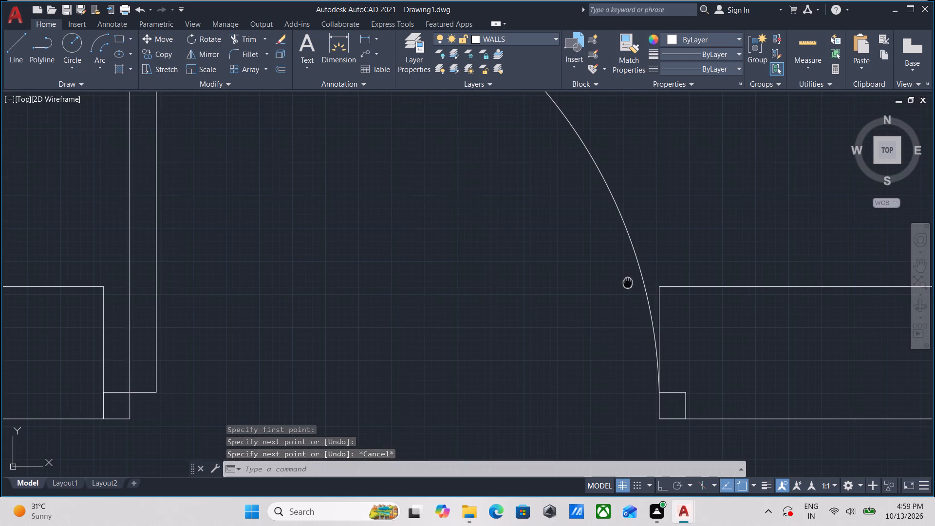
pyautogui.moveTo(628, 273); pyautogui.dragTo(629, 232, button='middle')
pyautogui.click(702, 334)
pyautogui.click(678, 353)
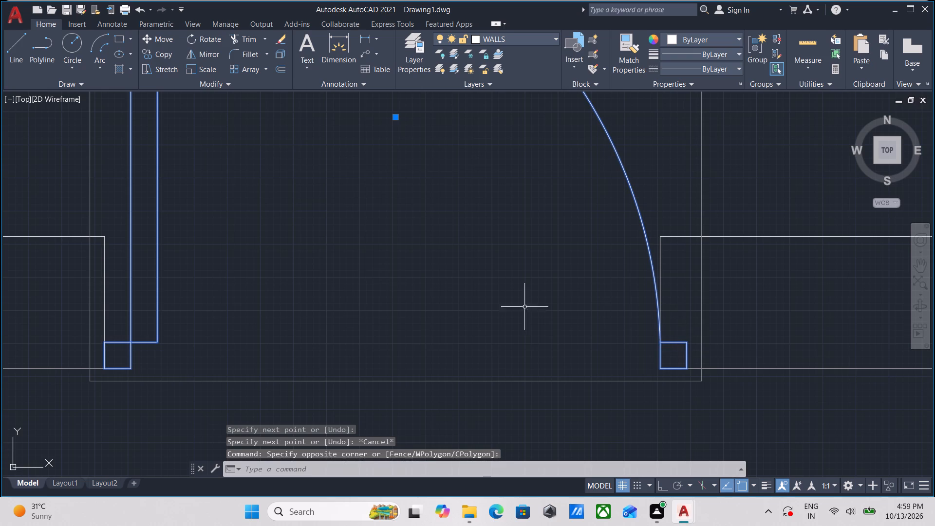
pyautogui.moveTo(473, 302); pyautogui.dragTo(518, 317, button='middle')
pyautogui.press('u')
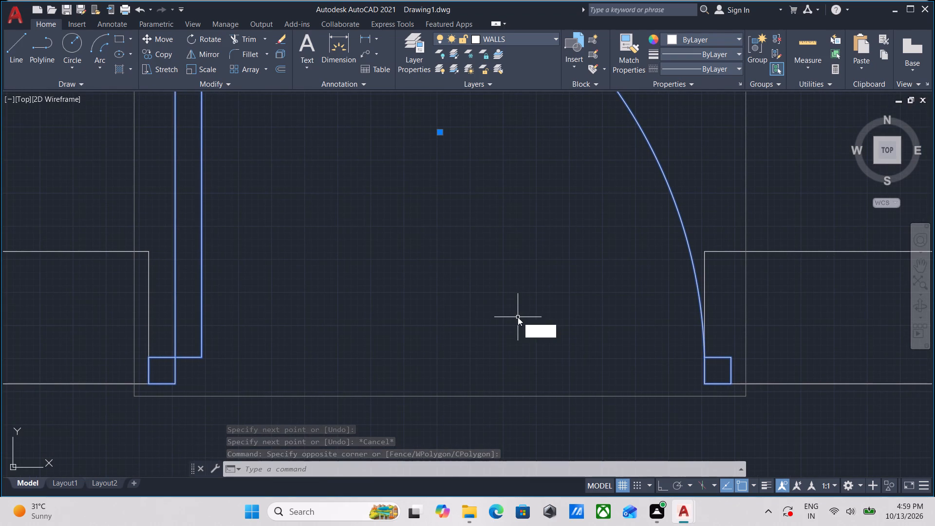
pyautogui.press('n')
pyautogui.press('g')
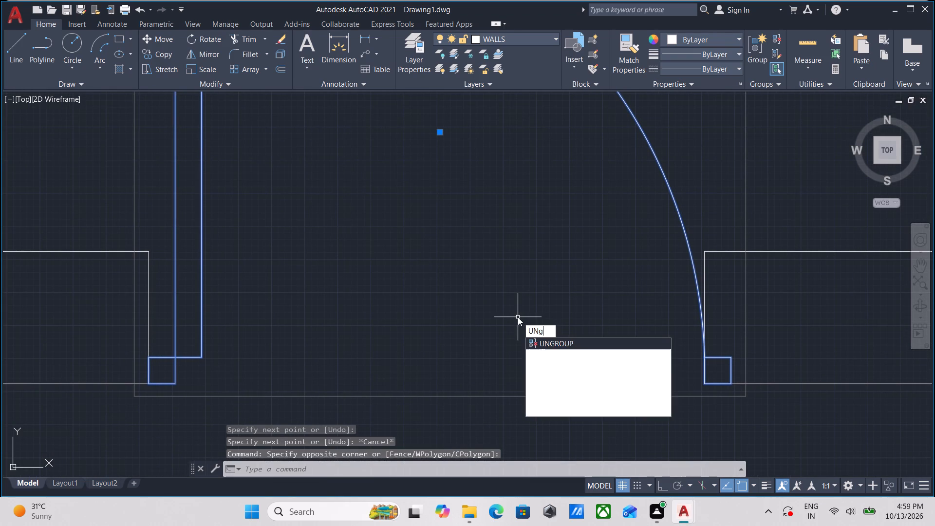
pyautogui.press('Return')
# Erase the swing arc of the ungrouped door copy.
pyautogui.moveTo(692, 192); pyautogui.dragTo(656, 210)
pyautogui.click(613, 228)
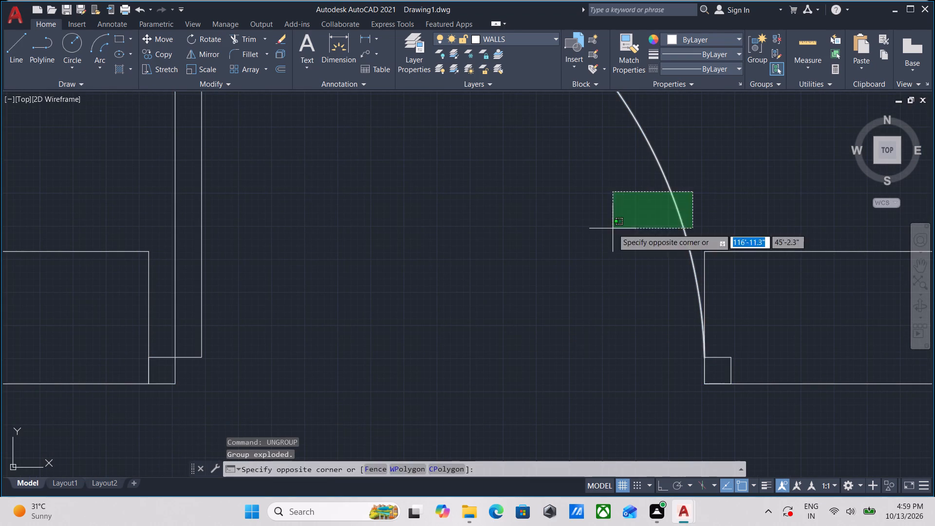
pyautogui.rightClick(613, 228)
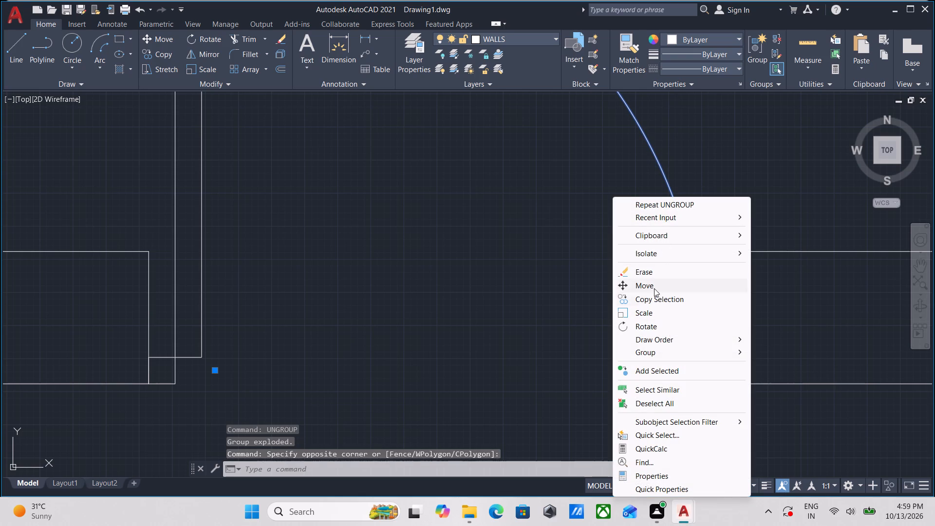
pyautogui.click(653, 273)
# Move the east jamb square by its lower-right corner to the lower corner of the east wall end.
pyautogui.scroll(-2, 653, 273)
pyautogui.scroll(2, 693, 310)
pyautogui.click(681, 289)
pyautogui.click(665, 313)
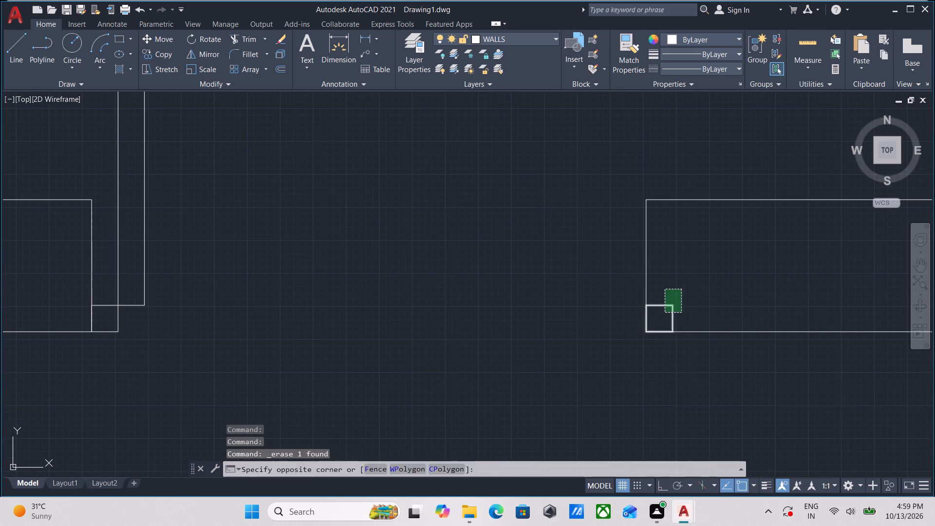
pyautogui.scroll(2, 658, 319)
pyautogui.press('m')
pyautogui.press('Return')
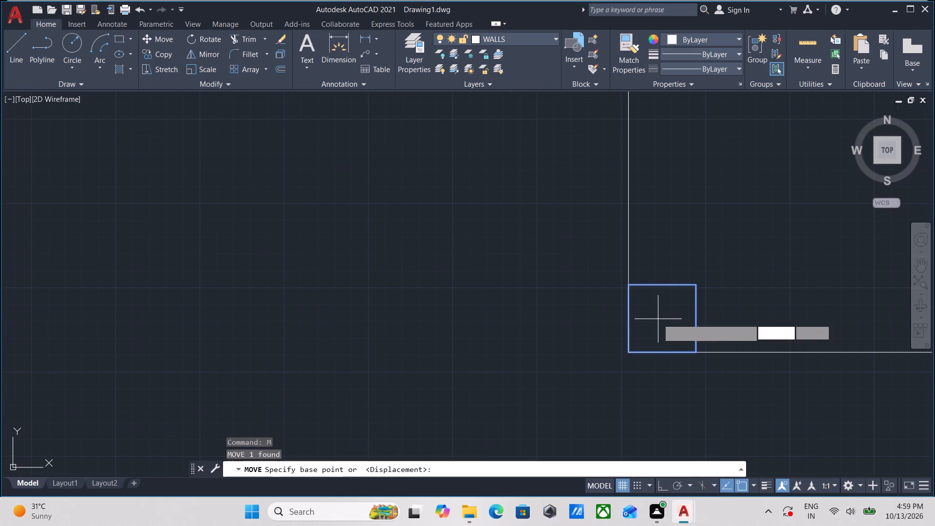
pyautogui.click(699, 350)
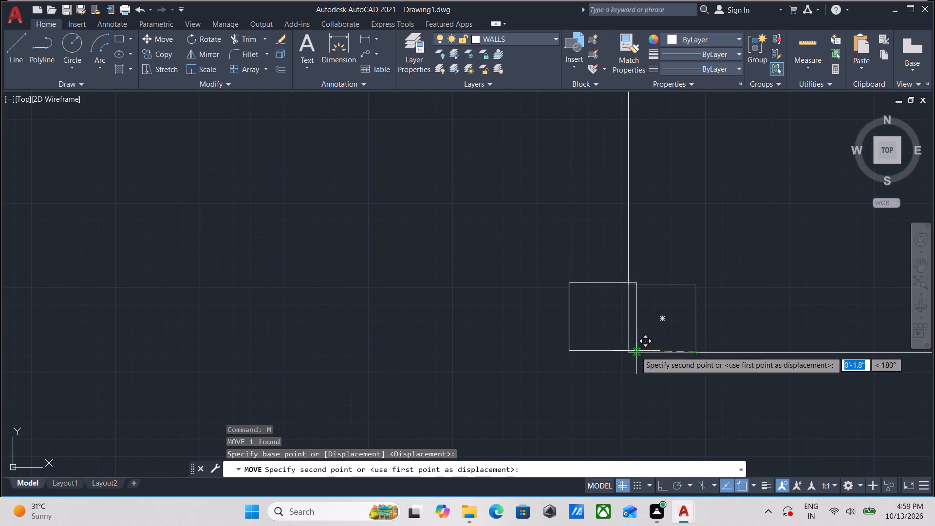
pyautogui.click(628, 353)
# Draw a 90° Start, End, Angle arc from the east jamb's upper-left corner to the leaf's upper-right corner, with Ortho on.
pyautogui.scroll(-2, 568, 312)
pyautogui.moveTo(568, 312); pyautogui.dragTo(640, 338, button='middle')
pyautogui.scroll(-3, 561, 320)
pyautogui.middleClick(561, 320)
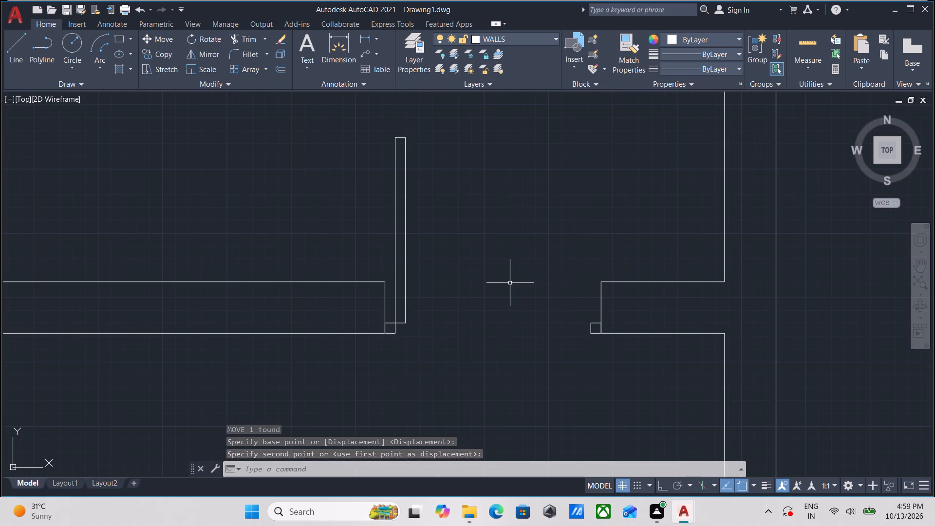
pyautogui.click(106, 63)
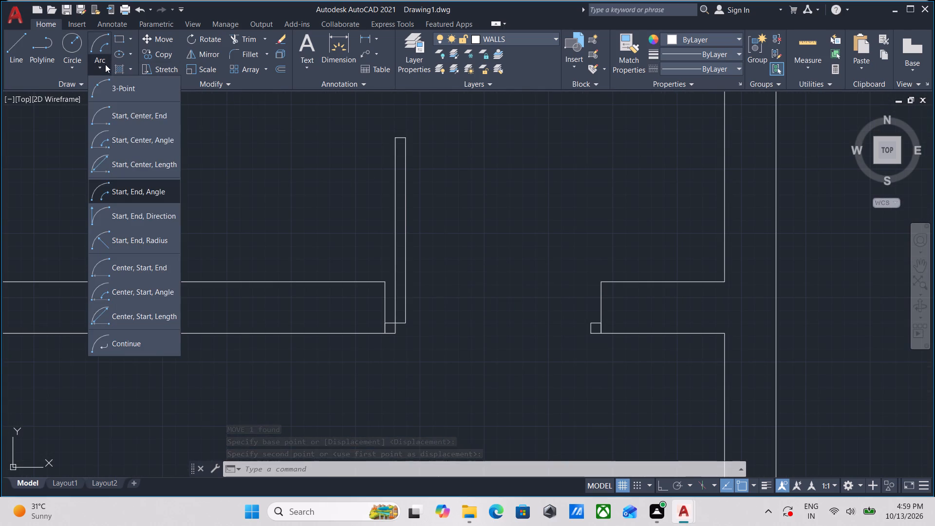
pyautogui.click(140, 194)
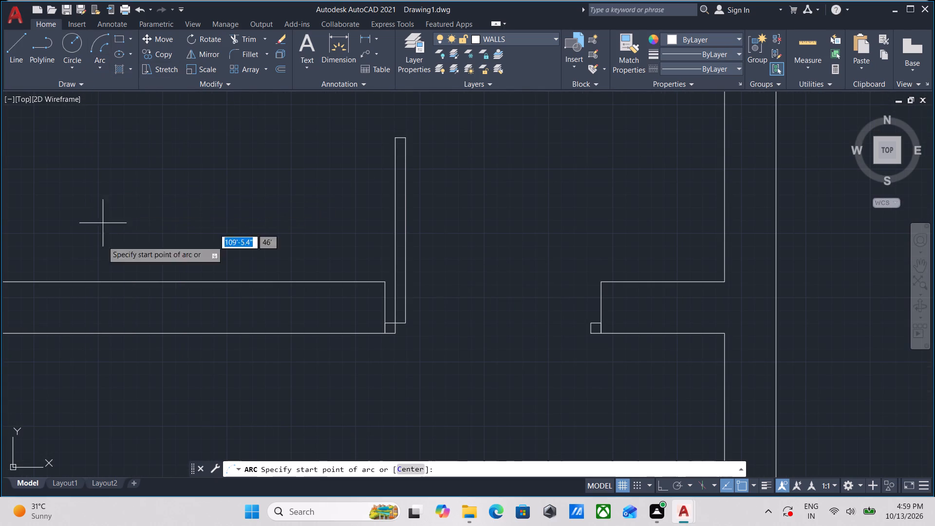
pyautogui.click(592, 322)
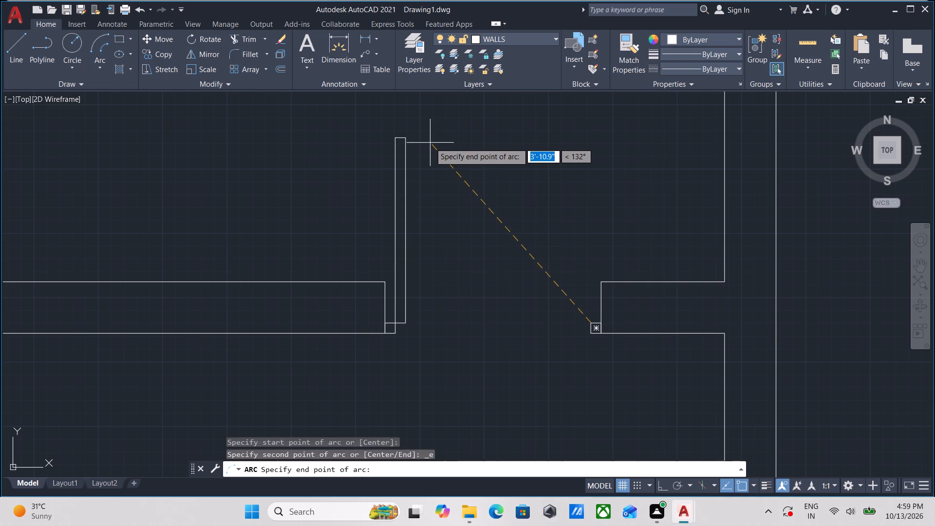
pyautogui.press('F8')
pyautogui.click(408, 138)
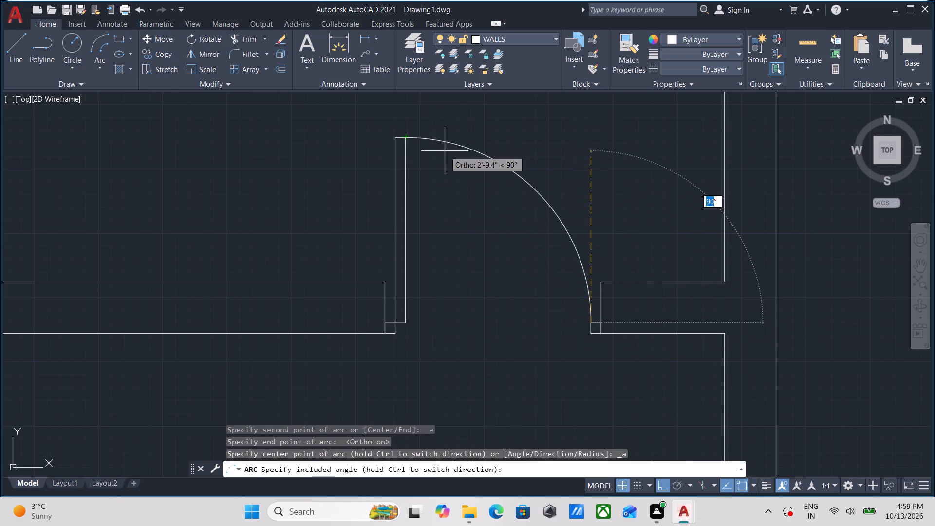
pyautogui.click(445, 151)
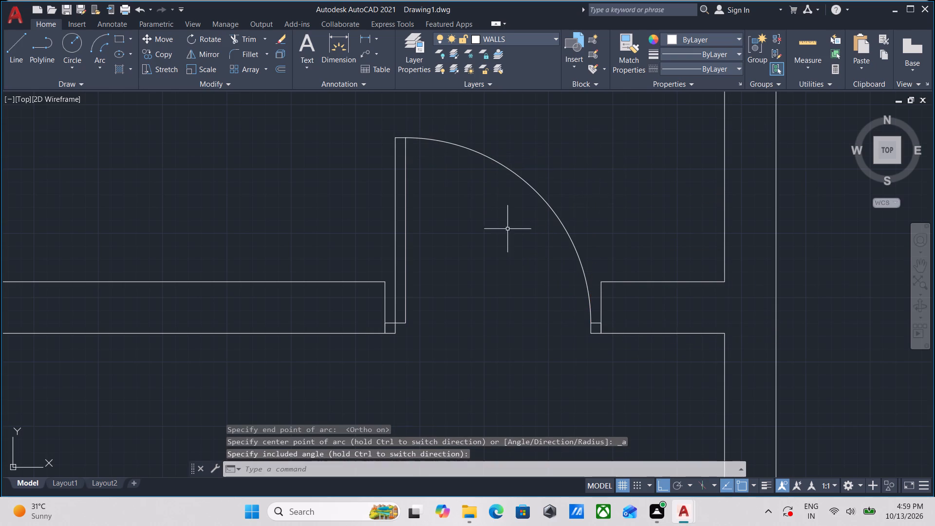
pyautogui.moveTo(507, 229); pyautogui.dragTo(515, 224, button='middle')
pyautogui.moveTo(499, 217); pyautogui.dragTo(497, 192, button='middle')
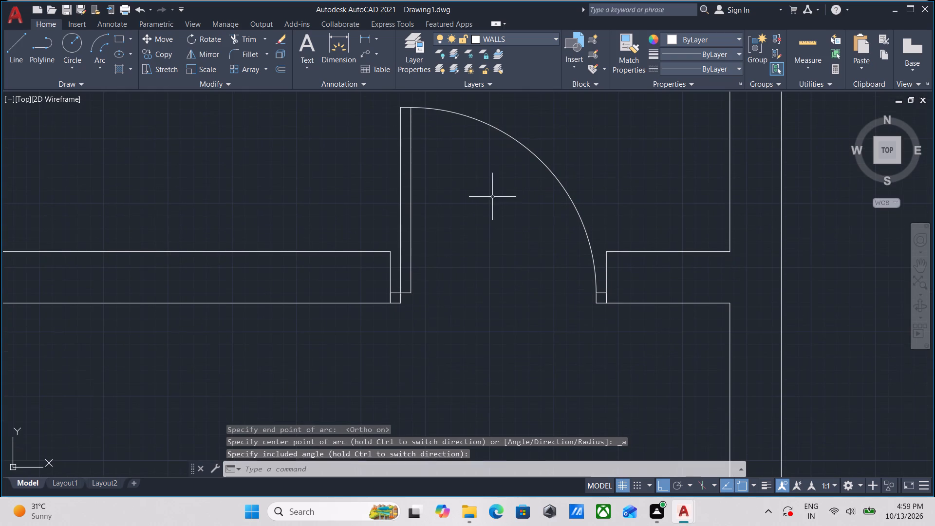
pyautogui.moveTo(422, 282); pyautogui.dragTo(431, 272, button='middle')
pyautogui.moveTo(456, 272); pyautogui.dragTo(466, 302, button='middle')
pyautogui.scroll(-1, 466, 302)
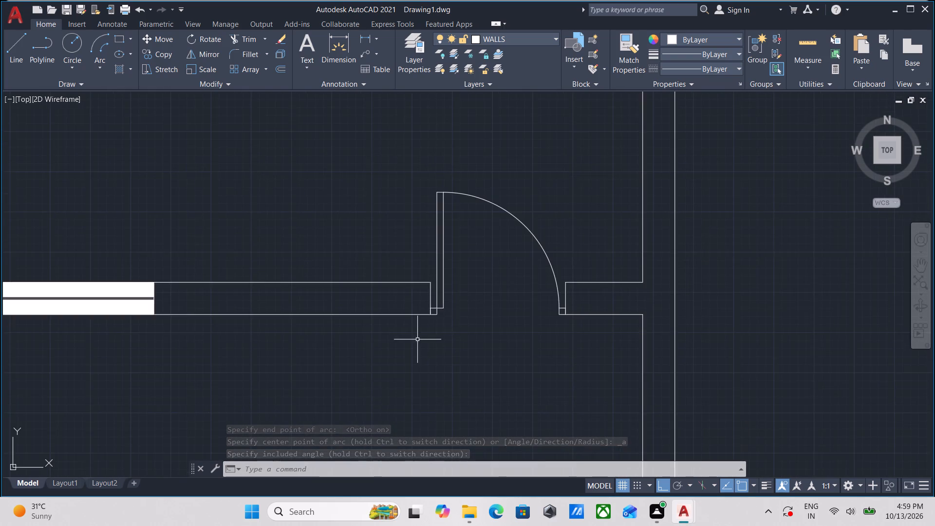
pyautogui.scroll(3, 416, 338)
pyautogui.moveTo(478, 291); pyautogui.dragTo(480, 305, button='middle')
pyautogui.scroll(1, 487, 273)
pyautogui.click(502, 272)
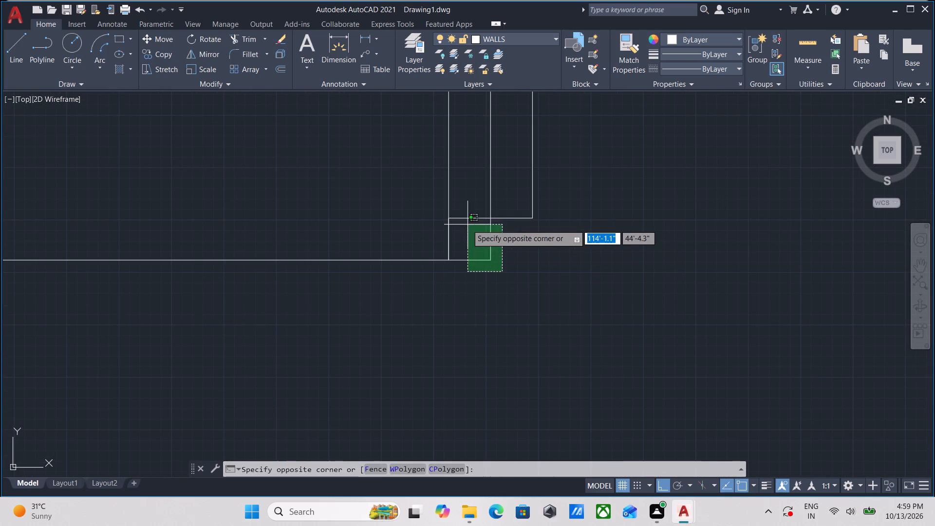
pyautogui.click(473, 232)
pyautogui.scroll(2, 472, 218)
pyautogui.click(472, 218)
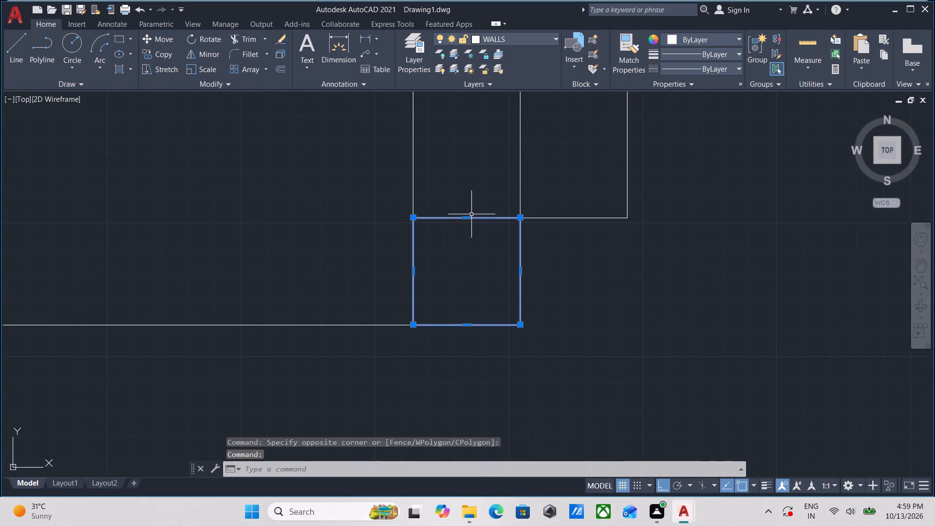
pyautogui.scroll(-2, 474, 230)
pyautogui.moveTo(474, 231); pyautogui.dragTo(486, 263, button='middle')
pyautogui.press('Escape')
# Stretch the west jamb's top edge straight up by its midpoint grip, making the square a taller rectangle.
pyautogui.click(477, 269)
pyautogui.click(464, 236)
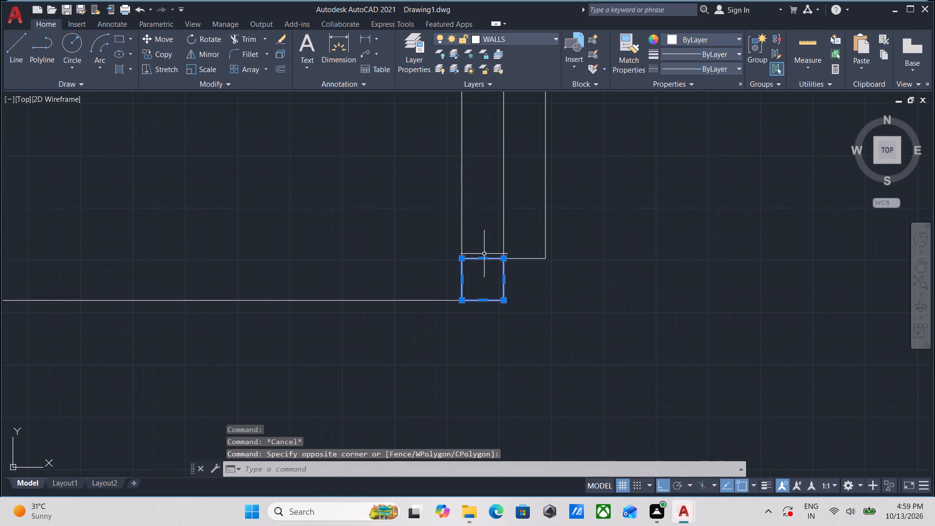
pyautogui.scroll(2, 483, 259)
pyautogui.click(483, 259)
pyautogui.click(481, 186)
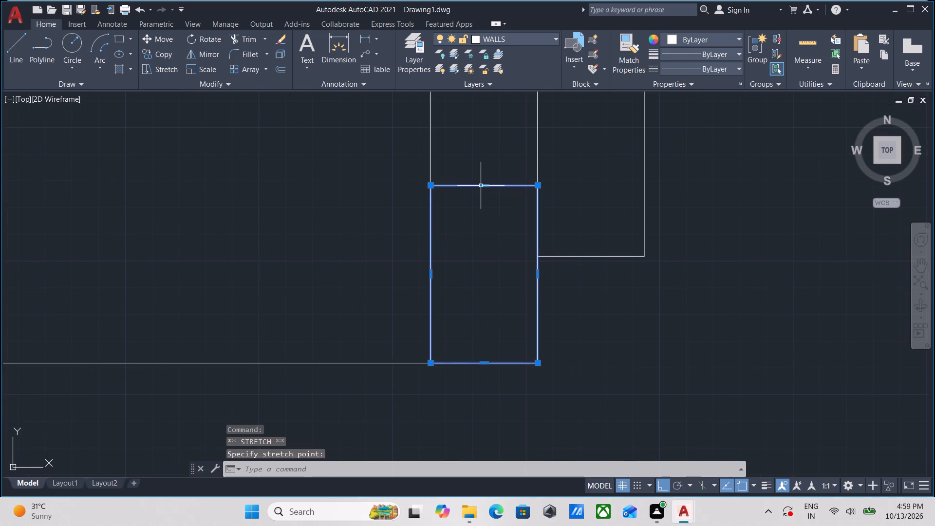
pyautogui.scroll(-1, 523, 235)
pyautogui.moveTo(523, 235); pyautogui.dragTo(509, 275, button='middle')
pyautogui.press('Escape')
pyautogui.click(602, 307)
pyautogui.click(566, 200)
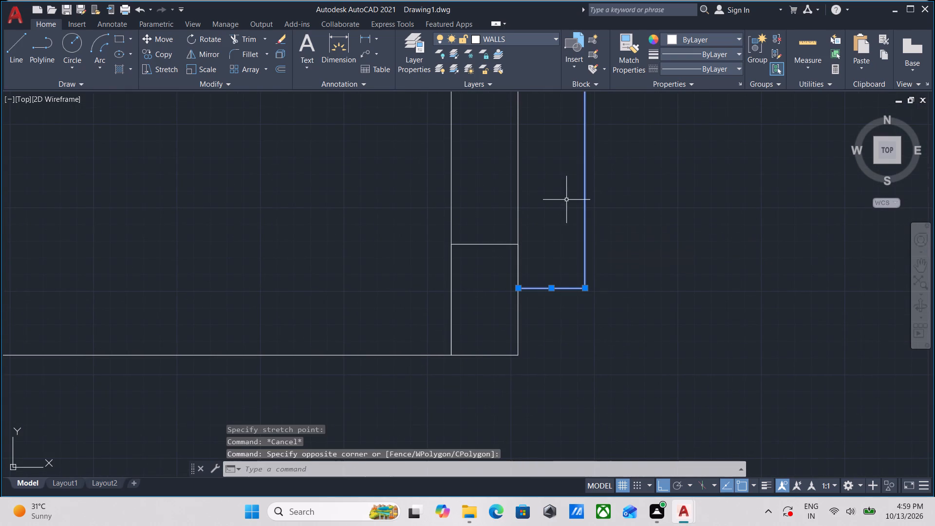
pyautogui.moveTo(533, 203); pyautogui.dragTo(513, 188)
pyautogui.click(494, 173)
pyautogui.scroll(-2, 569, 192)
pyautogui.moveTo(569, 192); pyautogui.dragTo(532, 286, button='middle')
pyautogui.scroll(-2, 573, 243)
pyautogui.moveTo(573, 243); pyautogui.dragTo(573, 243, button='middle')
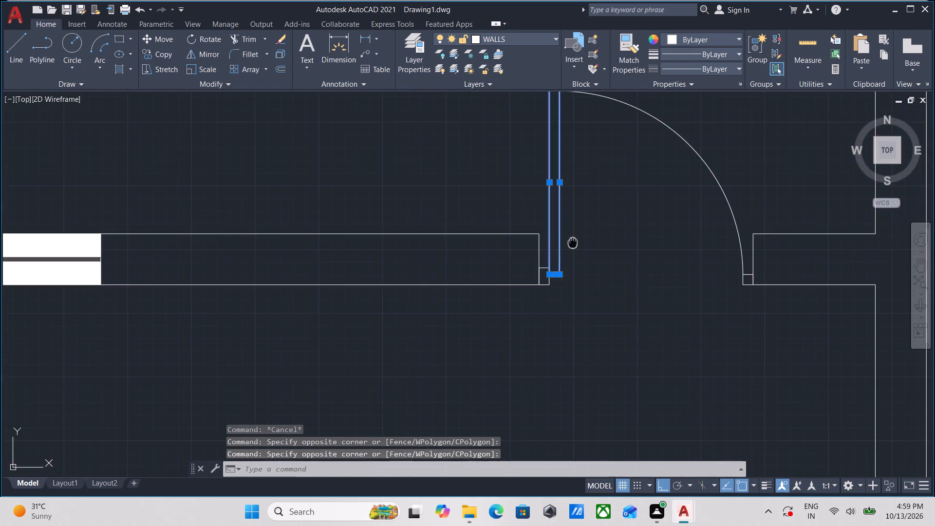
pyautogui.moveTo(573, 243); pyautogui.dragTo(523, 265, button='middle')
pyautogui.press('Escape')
# Stretch the east jamb's top edge straight up by its midpoint grip, making the square a taller rectangle.
pyautogui.scroll(2, 502, 315)
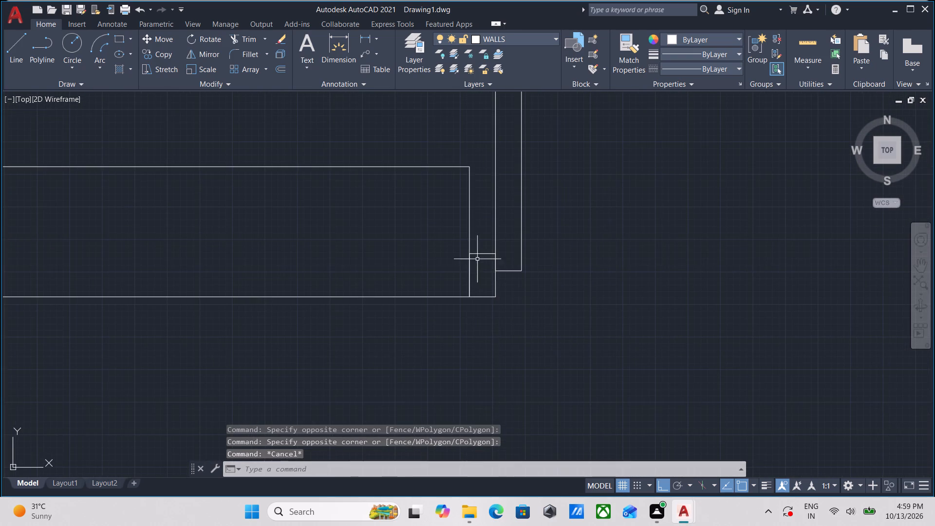
pyautogui.scroll(2, 477, 259)
pyautogui.scroll(-3, 485, 257)
pyautogui.moveTo(580, 263); pyautogui.dragTo(321, 253, button='middle')
pyautogui.moveTo(483, 261); pyautogui.dragTo(403, 267, button='middle')
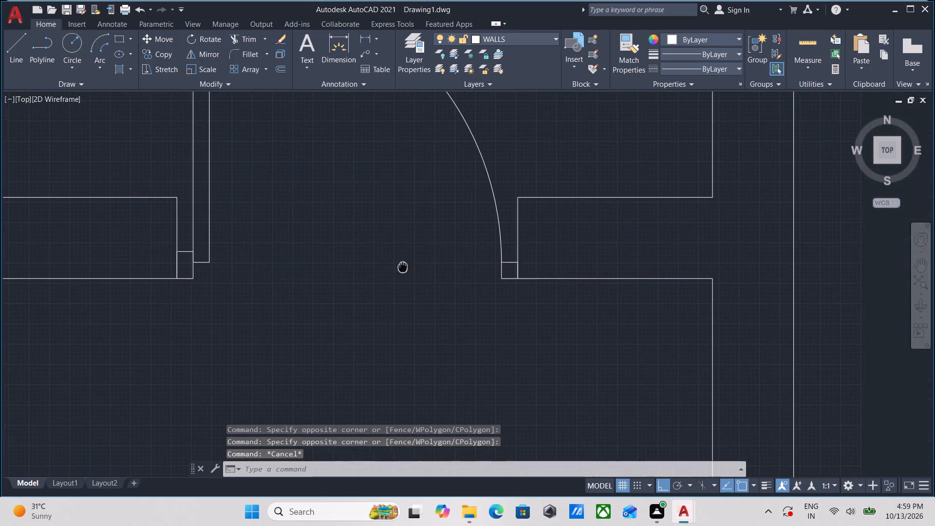
pyautogui.scroll(2, 544, 259)
pyautogui.click(450, 284)
pyautogui.click(443, 255)
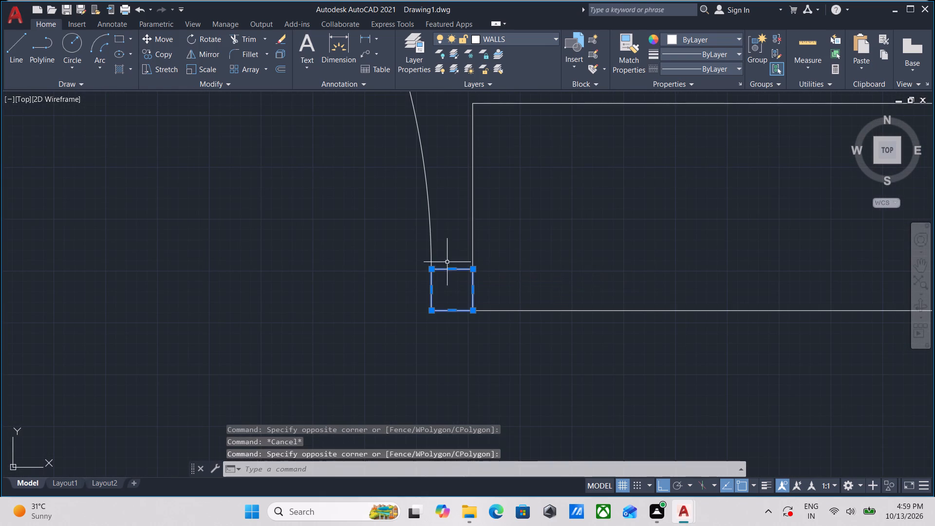
pyautogui.click(454, 270)
pyautogui.click(451, 233)
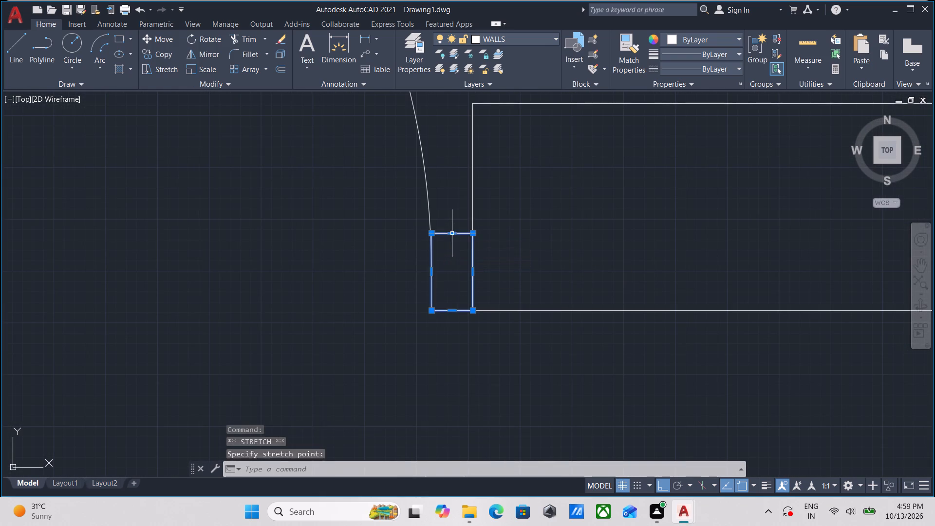
pyautogui.press('Escape')
# Group the leaf lines, swing arc and both stretched jambs of the refitted door.
pyautogui.scroll(-4, 472, 256)
pyautogui.moveTo(465, 281); pyautogui.dragTo(488, 282, button='middle')
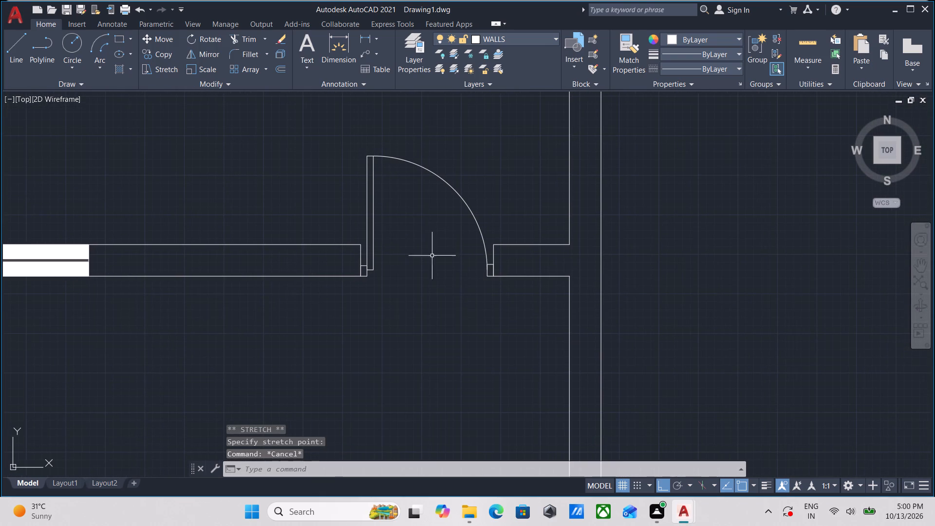
pyautogui.moveTo(468, 155); pyautogui.dragTo(457, 159)
pyautogui.click(338, 172)
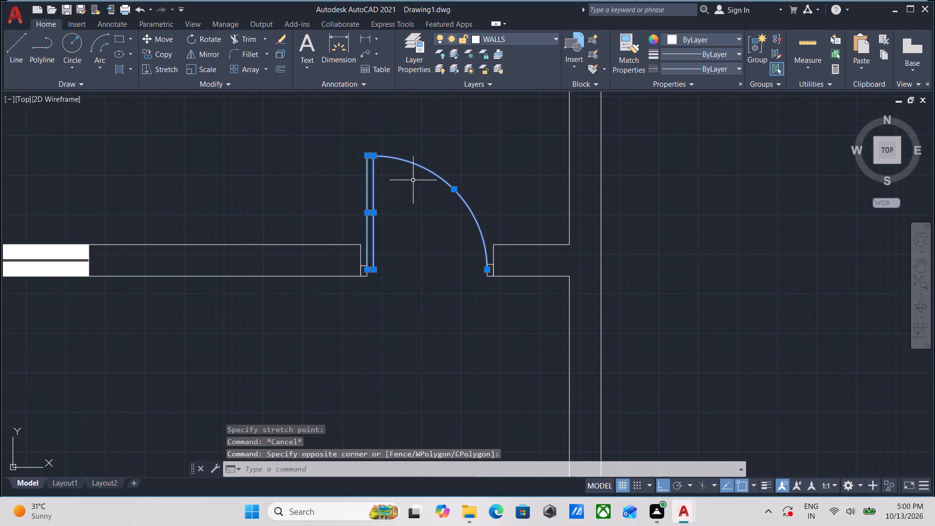
pyautogui.scroll(3, 383, 303)
pyautogui.moveTo(350, 221); pyautogui.dragTo(378, 290, button='middle')
pyautogui.scroll(2, 352, 245)
pyautogui.moveTo(396, 264); pyautogui.dragTo(395, 260)
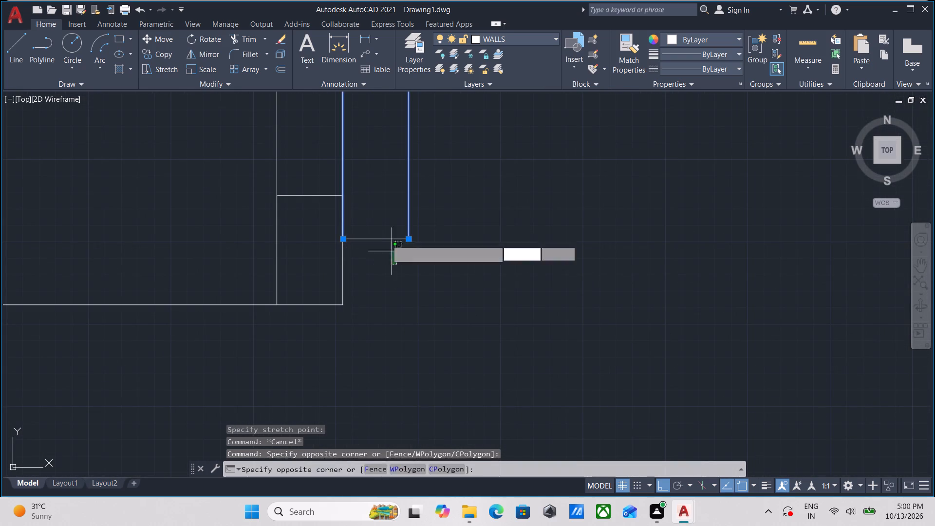
pyautogui.click(367, 201)
pyautogui.click(367, 294)
pyautogui.click(328, 265)
pyautogui.scroll(-2, 397, 318)
pyautogui.moveTo(397, 318); pyautogui.dragTo(254, 305, button='middle')
pyautogui.scroll(2, 714, 309)
pyautogui.moveTo(737, 308); pyautogui.dragTo(657, 327, button='middle')
pyautogui.moveTo(686, 333); pyautogui.dragTo(682, 322)
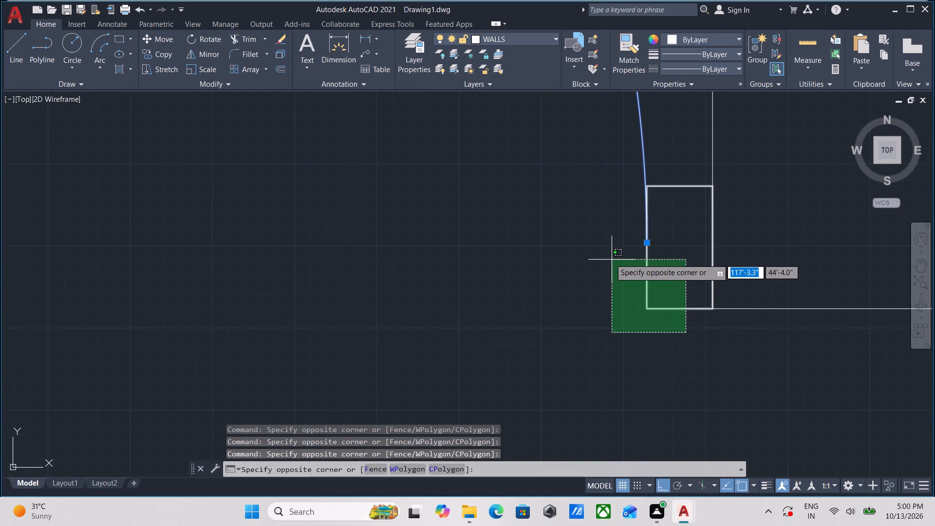
pyautogui.click(607, 257)
pyautogui.moveTo(642, 242); pyautogui.dragTo(615, 287, button='middle')
pyautogui.press('g')
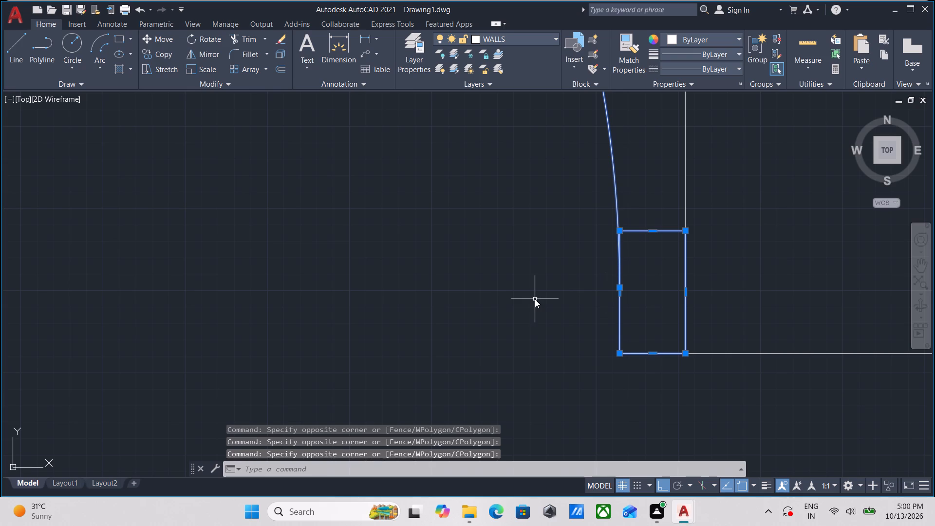
pyautogui.press('Return')
# Copy the grouped door by the west jamb's lower-left corner into the opening at the corner of the room south of the stairs.
pyautogui.scroll(-2, 469, 264)
pyautogui.moveTo(477, 277); pyautogui.dragTo(513, 350, button='middle')
pyautogui.moveTo(560, 157); pyautogui.dragTo(544, 170)
pyautogui.click(467, 230)
pyautogui.scroll(-1, 391, 275)
pyautogui.moveTo(391, 275); pyautogui.dragTo(401, 272, button='middle')
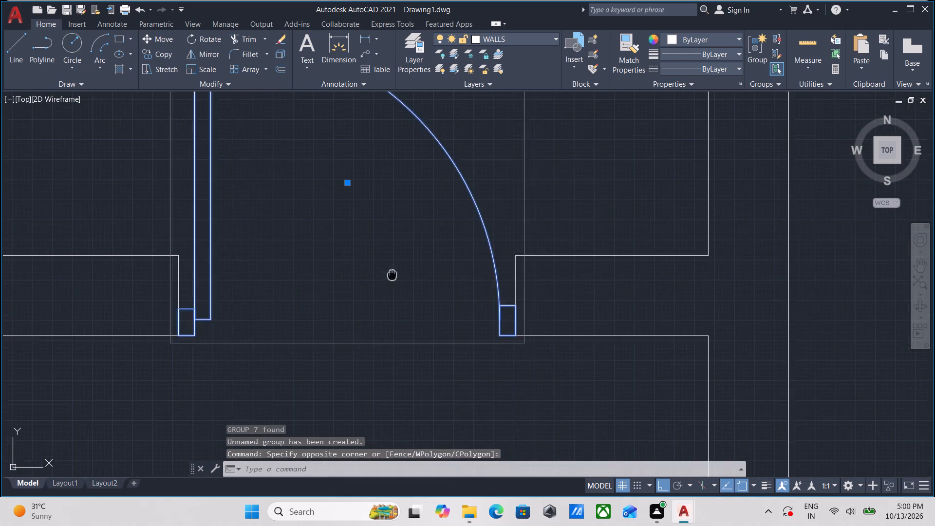
pyautogui.moveTo(401, 272); pyautogui.dragTo(512, 271, button='middle')
pyautogui.write('co')
pyautogui.press('Return')
pyautogui.click(300, 332)
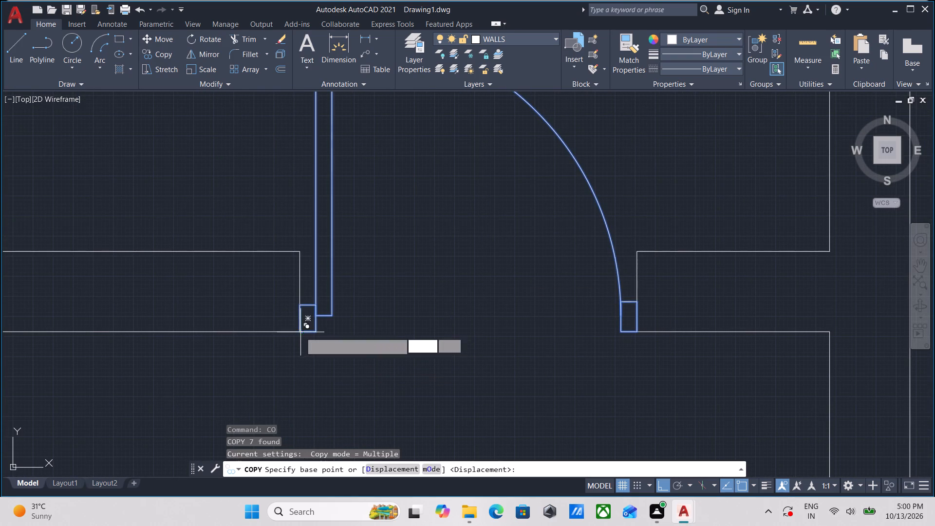
pyautogui.scroll(-1, 490, 252)
pyautogui.press('F8')
pyautogui.scroll(-1, 524, 234)
pyautogui.moveTo(524, 234); pyautogui.dragTo(517, 237, button='middle')
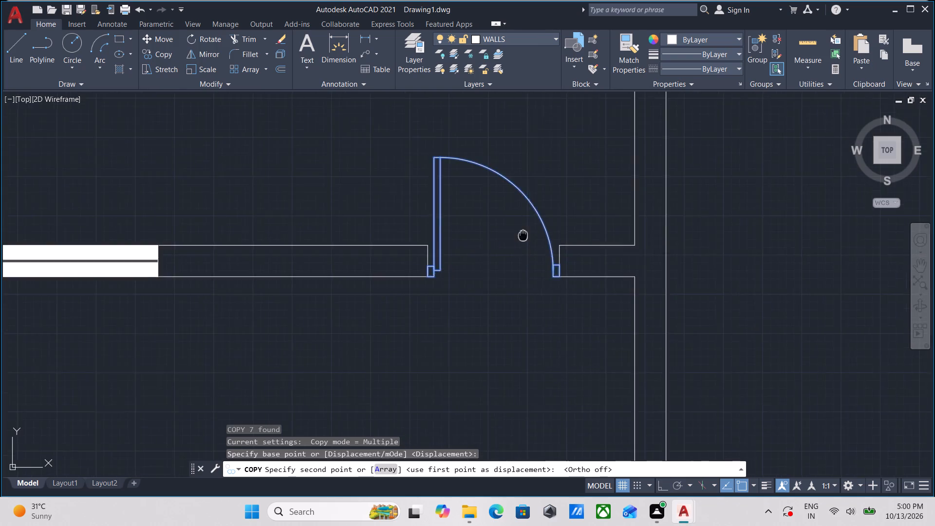
pyautogui.moveTo(517, 237); pyautogui.dragTo(304, 311, button='middle')
pyautogui.scroll(-3, 504, 265)
pyautogui.moveTo(508, 263); pyautogui.dragTo(465, 290, button='middle')
pyautogui.scroll(3, 457, 225)
pyautogui.scroll(2, 442, 263)
pyautogui.click(420, 284)
# Place another copy of the door just west of the opening in the small room's west wall, north of the stairs.
pyautogui.scroll(-2, 522, 166)
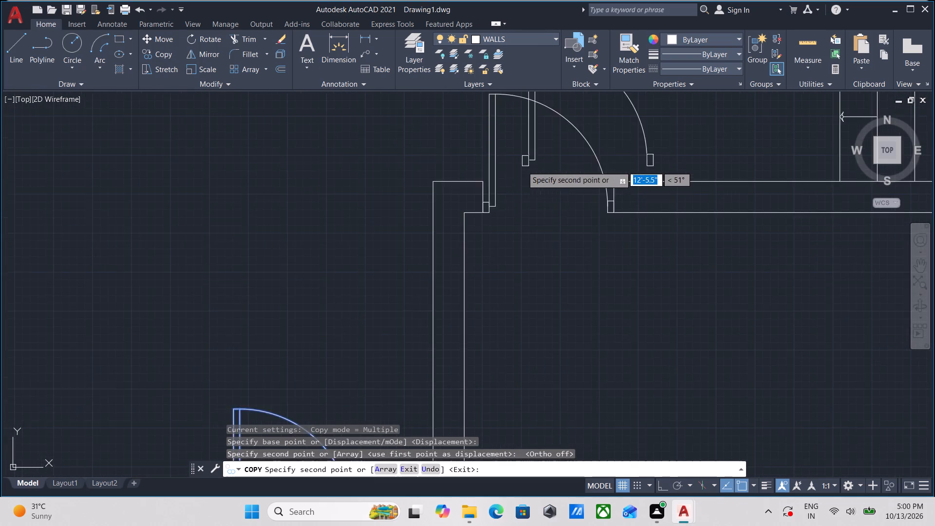
pyautogui.moveTo(518, 192); pyautogui.dragTo(509, 260, button='middle')
pyautogui.scroll(-2, 534, 217)
pyautogui.moveTo(534, 217); pyautogui.dragTo(534, 273, button='middle')
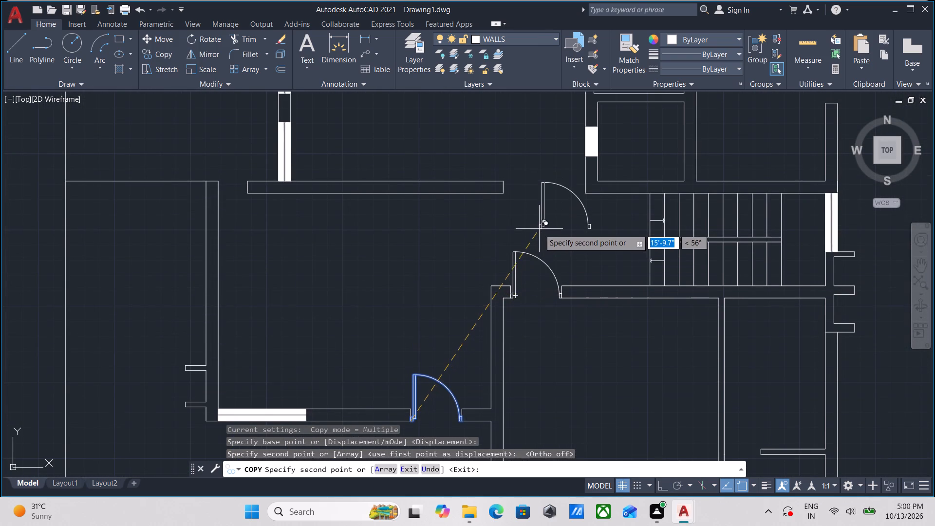
pyautogui.scroll(-1, 537, 227)
pyautogui.moveTo(537, 227); pyautogui.dragTo(530, 283, button='middle')
pyautogui.moveTo(501, 170); pyautogui.dragTo(502, 211, button='middle')
pyautogui.moveTo(491, 177); pyautogui.dragTo(502, 229, button='middle')
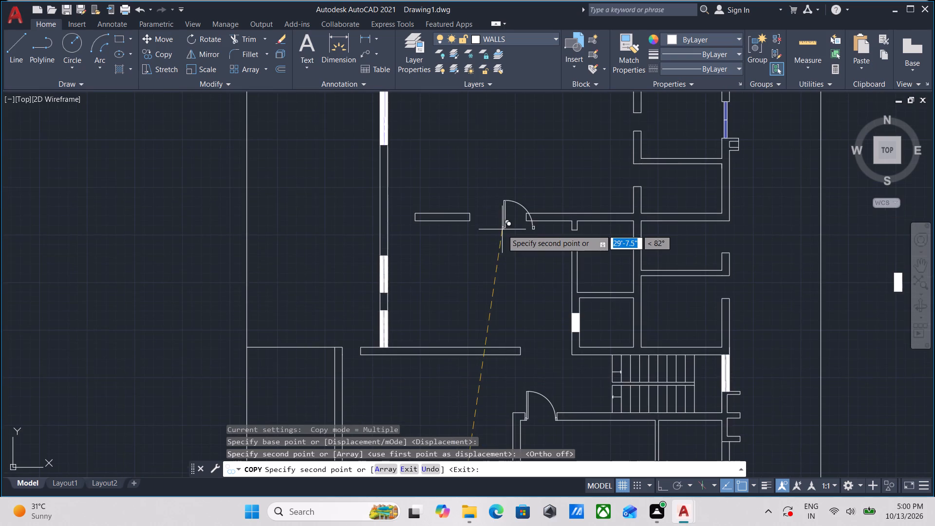
pyautogui.scroll(3, 501, 220)
pyautogui.scroll(-4, 503, 200)
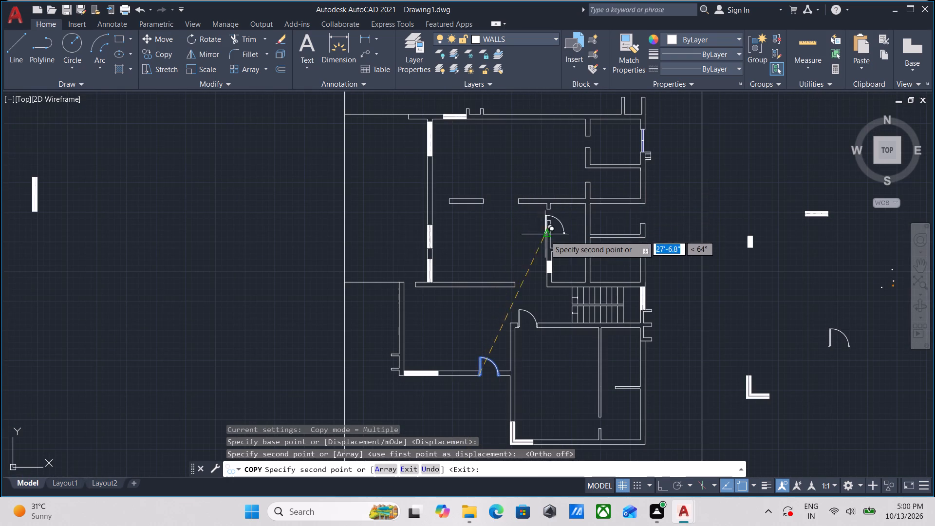
pyautogui.scroll(3, 545, 237)
pyautogui.moveTo(550, 174); pyautogui.dragTo(546, 234, button='middle')
pyautogui.click(460, 224)
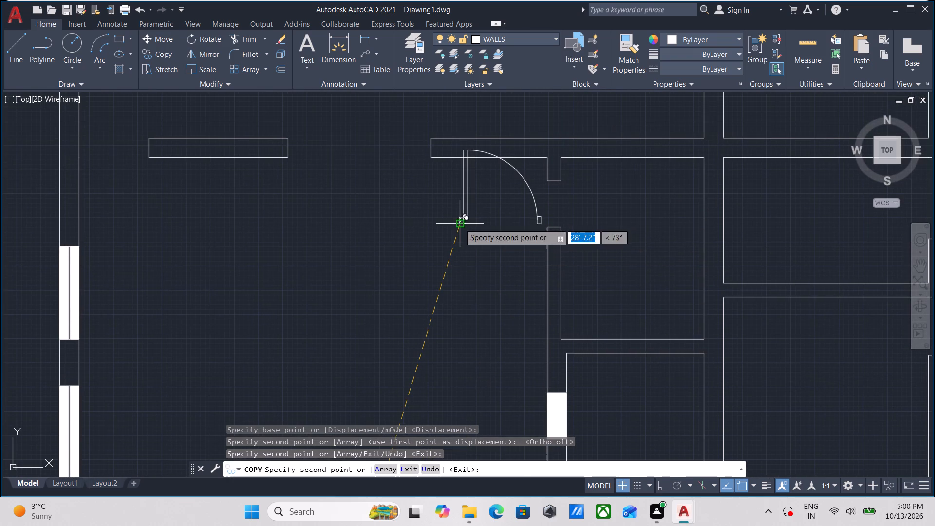
pyautogui.press('Escape')
# Rotate the new door copy 270° about its west jamb's lower-left corner, with Ortho on.
pyautogui.click(542, 187)
pyautogui.click(507, 202)
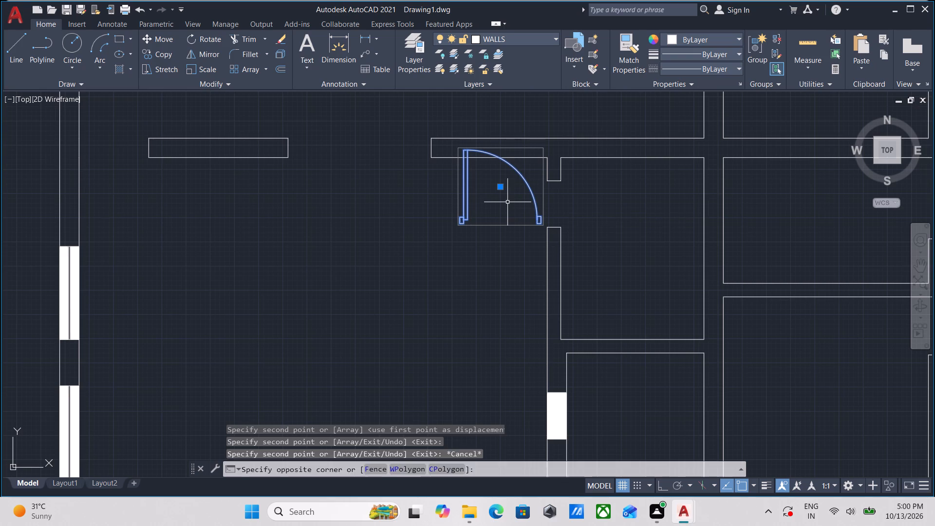
pyautogui.write('ro')
pyautogui.press('Return')
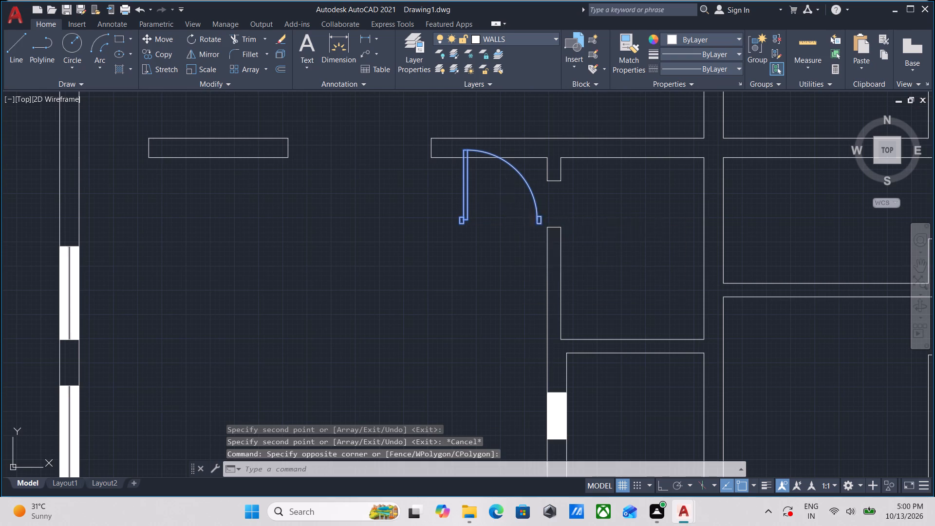
pyautogui.scroll(2, 453, 220)
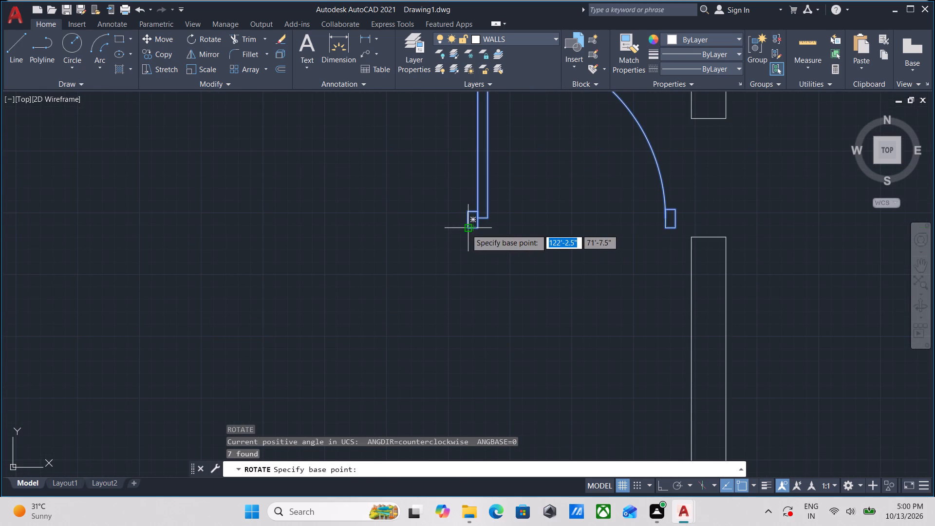
pyautogui.click(466, 229)
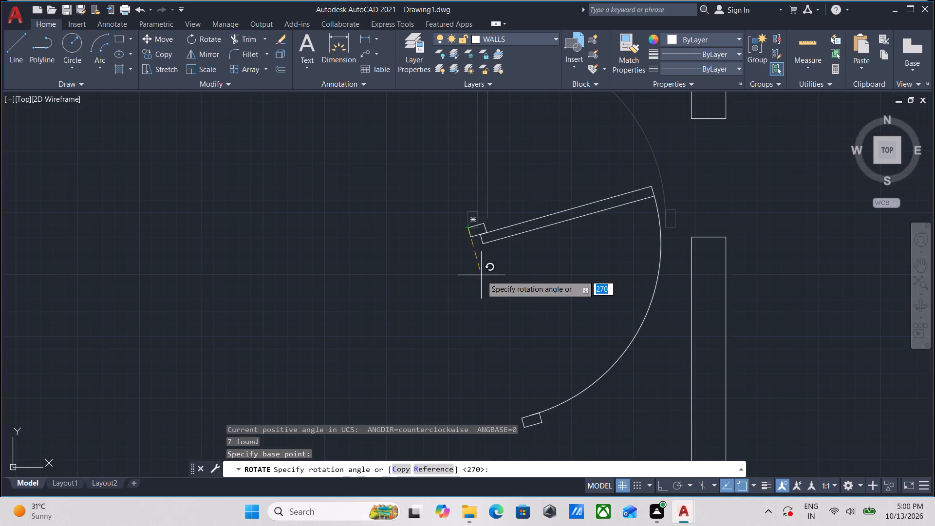
pyautogui.press('F8')
pyautogui.click(473, 301)
# Move the rotated door by its upper jamb's upper-right corner to the midpoint of the wall stub's end above the opening, with Ortho off.
pyautogui.moveTo(541, 211); pyautogui.dragTo(495, 285)
pyautogui.click(485, 307)
pyautogui.moveTo(488, 297); pyautogui.dragTo(505, 285, button='middle')
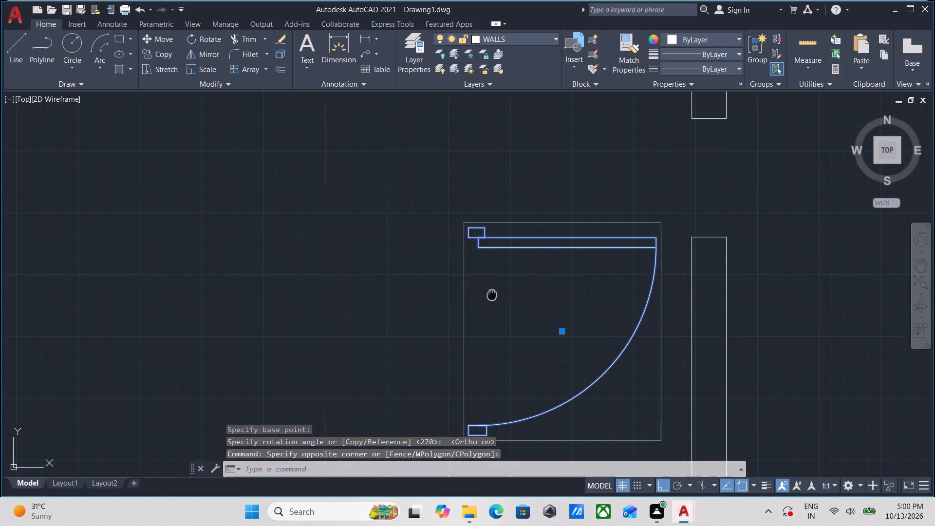
pyautogui.moveTo(505, 285); pyautogui.dragTo(546, 258, button='middle')
pyautogui.press('m')
pyautogui.press('Return')
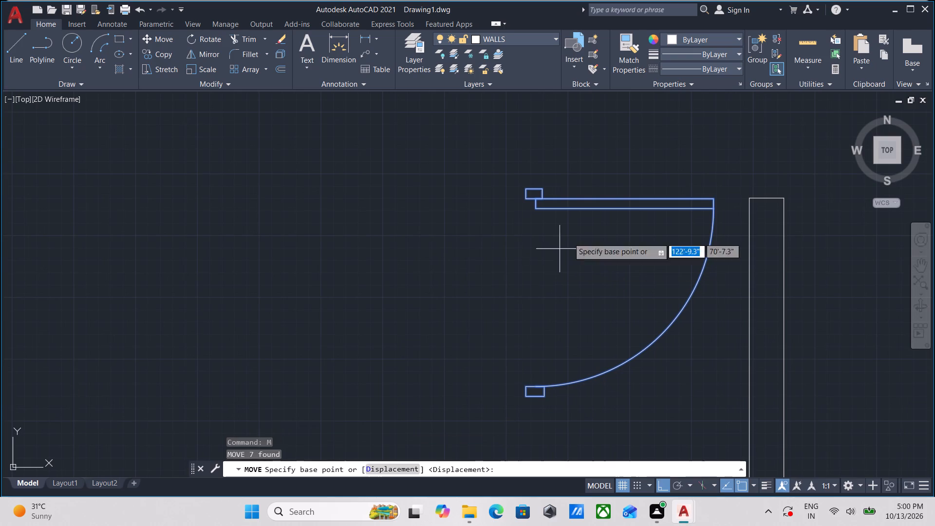
pyautogui.click(541, 187)
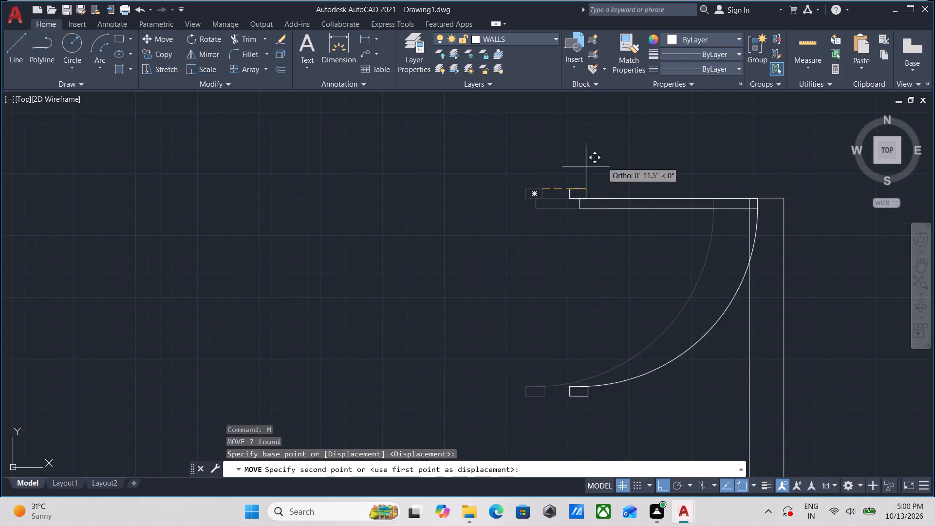
pyautogui.moveTo(632, 173); pyautogui.dragTo(661, 294, button='middle')
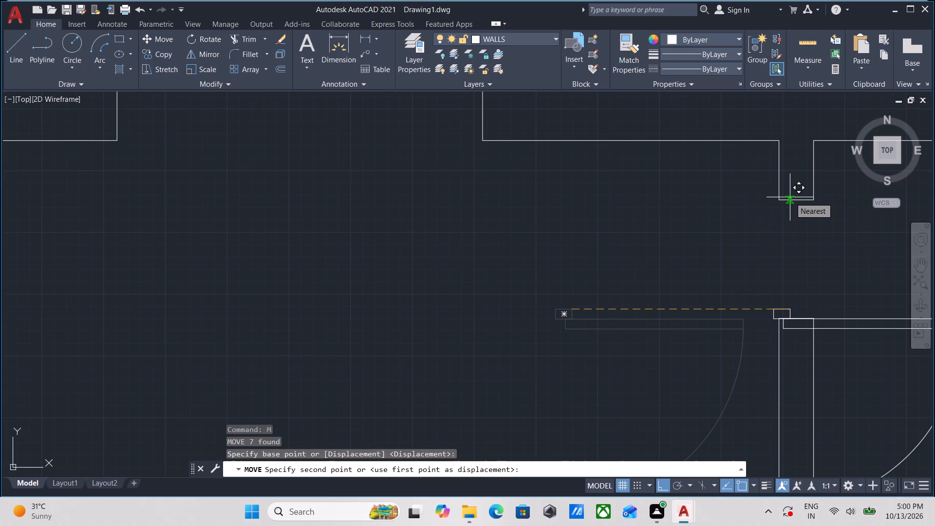
pyautogui.press('F8')
pyautogui.scroll(3, 782, 200)
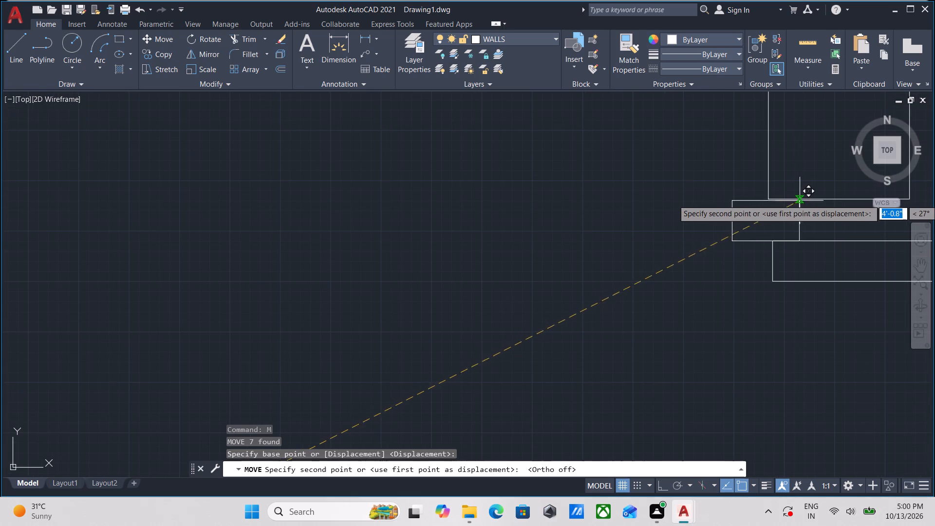
pyautogui.moveTo(810, 199); pyautogui.dragTo(710, 203, button='middle')
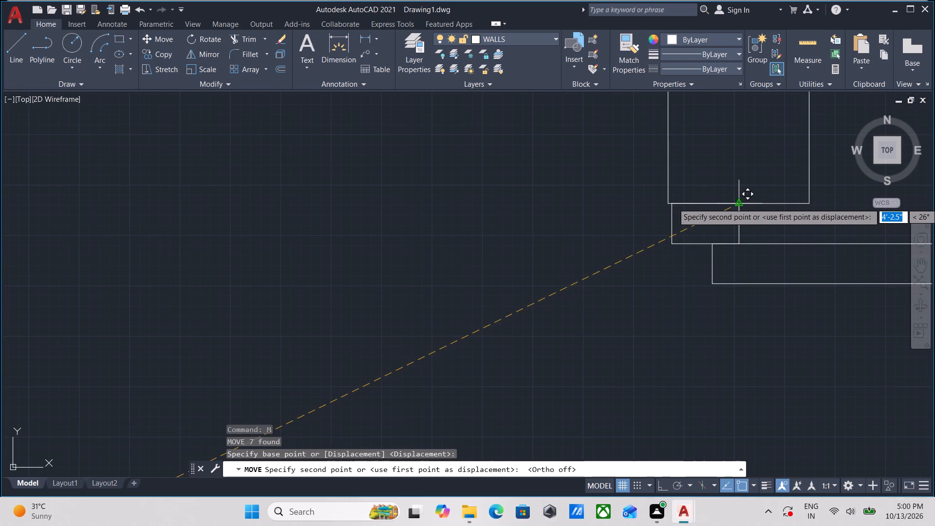
pyautogui.click(741, 203)
# Ungroup the rotated door so its jambs, leaf and arc are separate objects.
pyautogui.scroll(-3, 741, 203)
pyautogui.moveTo(741, 203); pyautogui.dragTo(685, 131, button='middle')
pyautogui.moveTo(814, 313); pyautogui.dragTo(799, 294)
pyautogui.click(756, 230)
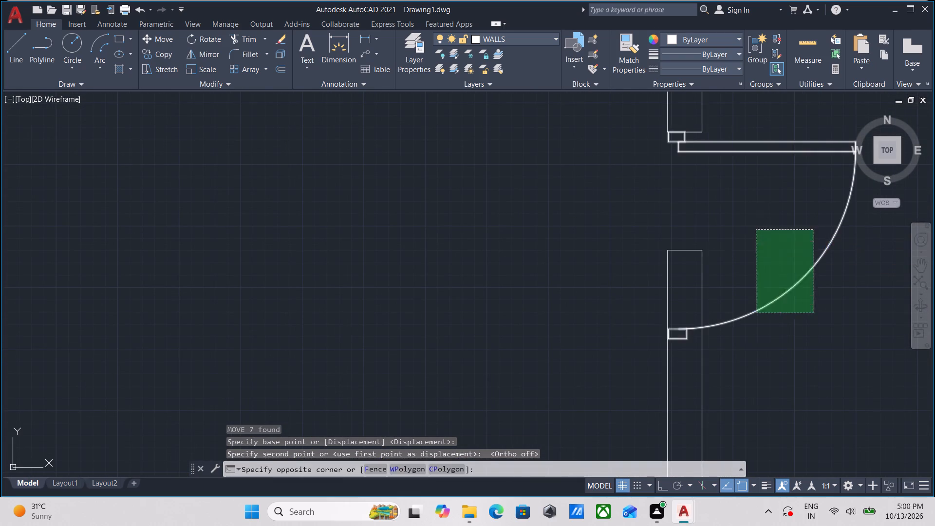
pyautogui.press('u')
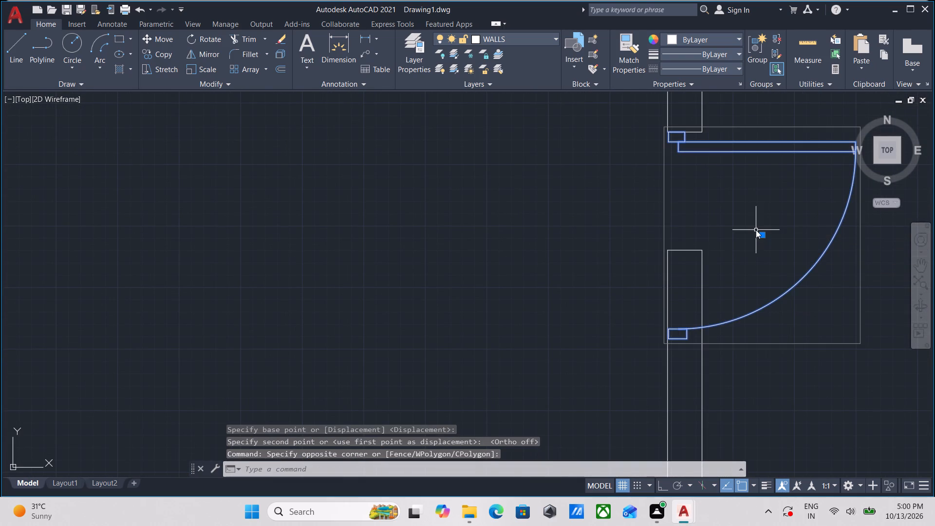
pyautogui.write('ng')
pyautogui.press('Return')
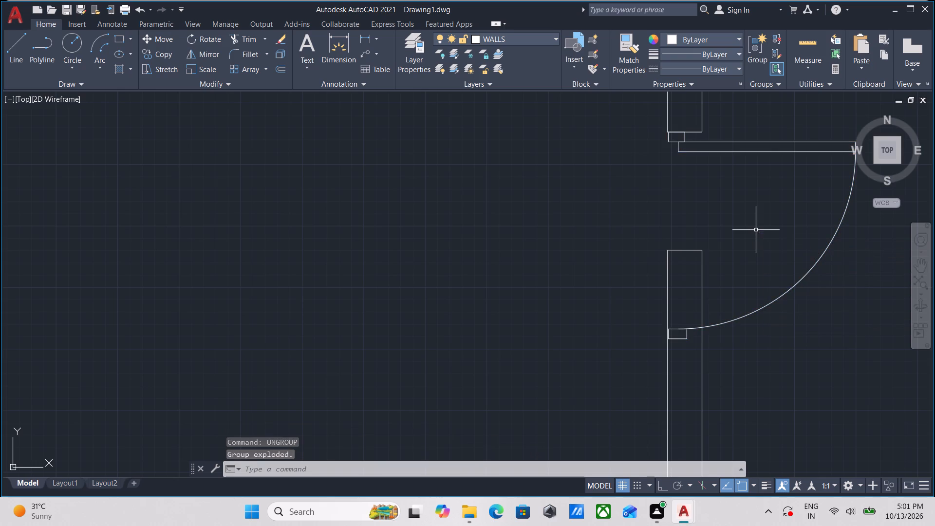
pyautogui.click(817, 307)
pyautogui.click(768, 237)
pyautogui.scroll(2, 698, 375)
pyautogui.press('Escape')
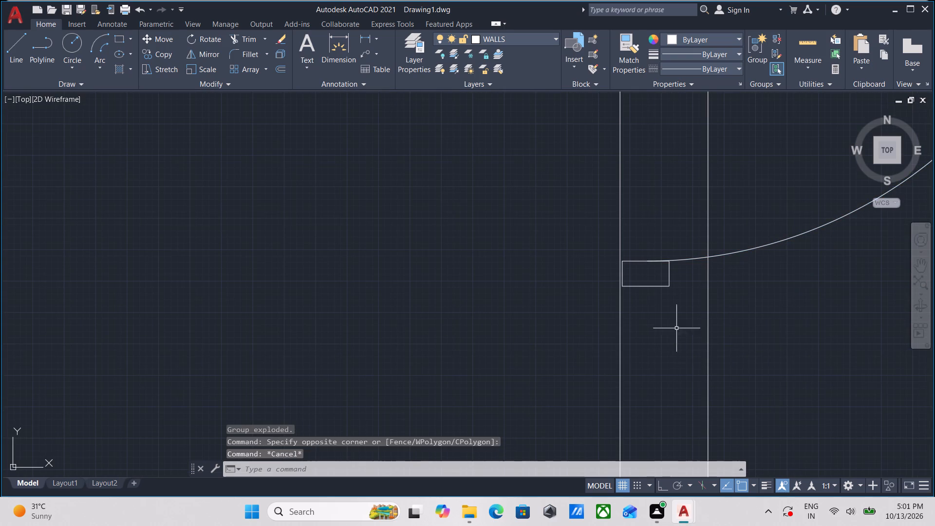
# Move the door's lower jamb by its lower-left corner up onto the wall end at the south side of the opening.
pyautogui.moveTo(676, 323); pyautogui.dragTo(672, 314)
pyautogui.click(650, 278)
pyautogui.press('m')
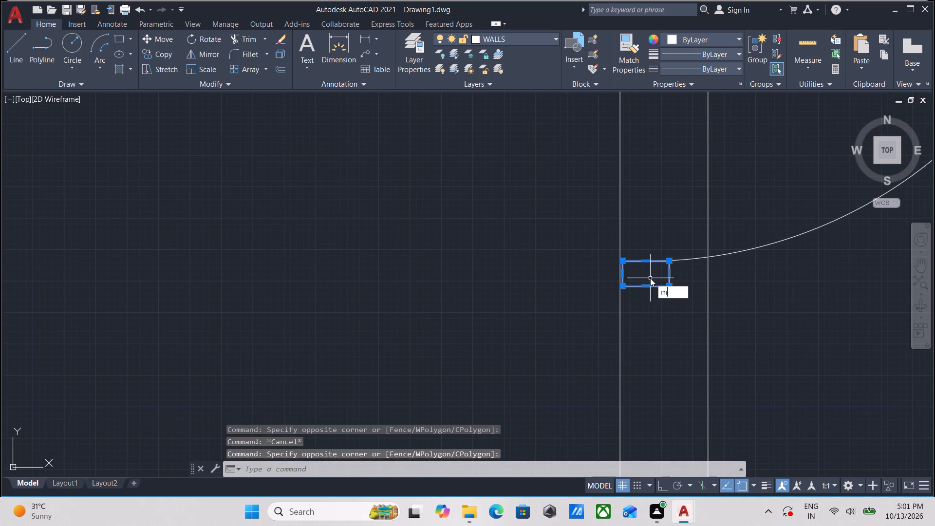
pyautogui.press('Return')
pyautogui.click(622, 292)
pyautogui.moveTo(599, 187); pyautogui.dragTo(615, 249, button='middle')
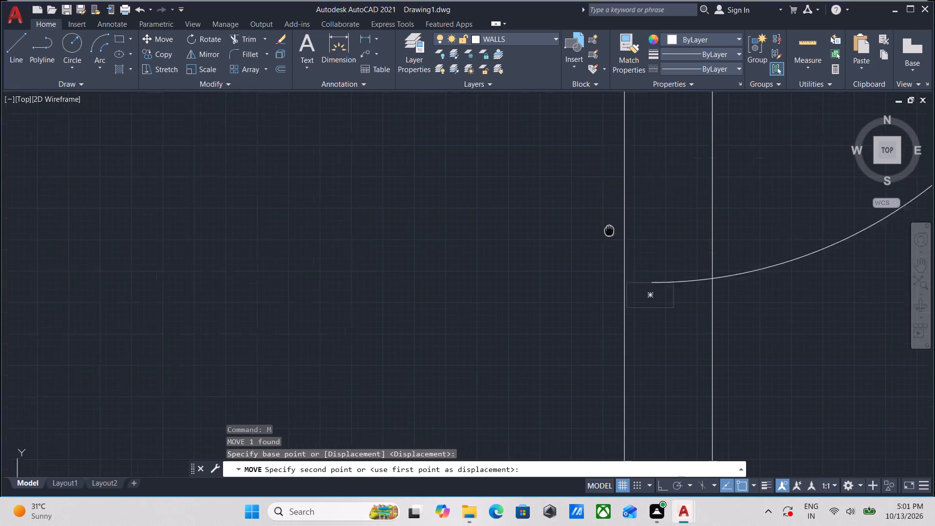
pyautogui.moveTo(615, 249); pyautogui.dragTo(631, 340, button='middle')
pyautogui.click(652, 214)
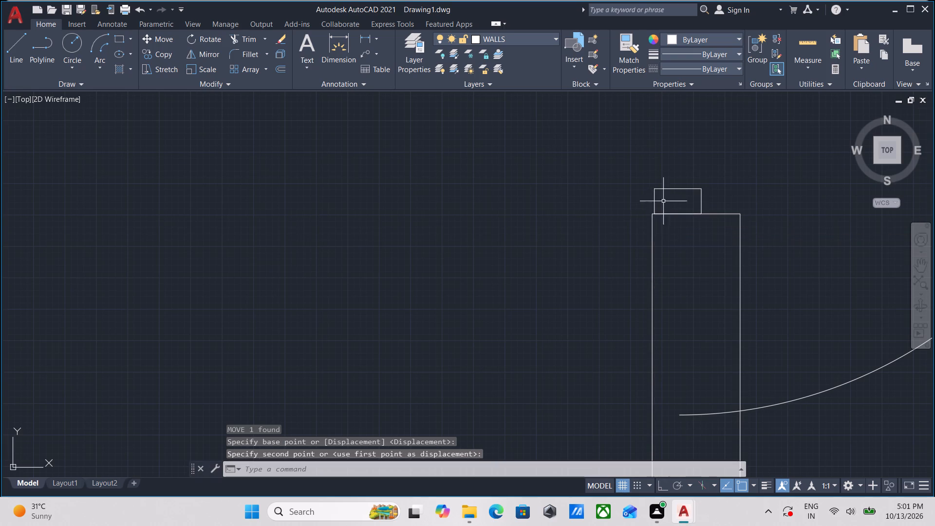
# Erase the oversized swing arc of the ungrouped door.
pyautogui.scroll(-1, 705, 166)
pyautogui.moveTo(705, 166); pyautogui.dragTo(675, 242, button='middle')
pyautogui.moveTo(825, 370); pyautogui.dragTo(803, 338)
pyautogui.click(776, 285)
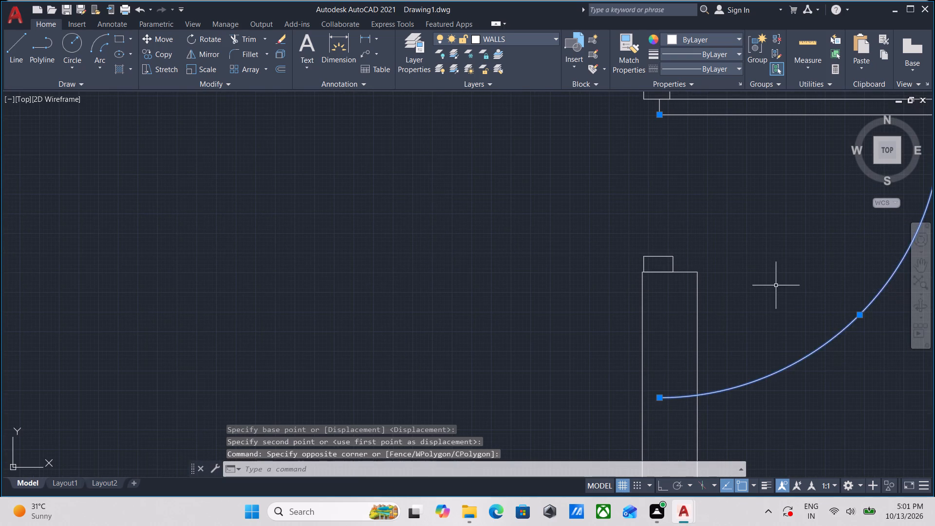
pyautogui.rightClick(776, 285)
pyautogui.click(804, 271)
# Erase the two long horizontal lines of the ungrouped door's leaf.
pyautogui.scroll(-2, 804, 271)
pyautogui.moveTo(804, 271); pyautogui.dragTo(715, 300, button='middle')
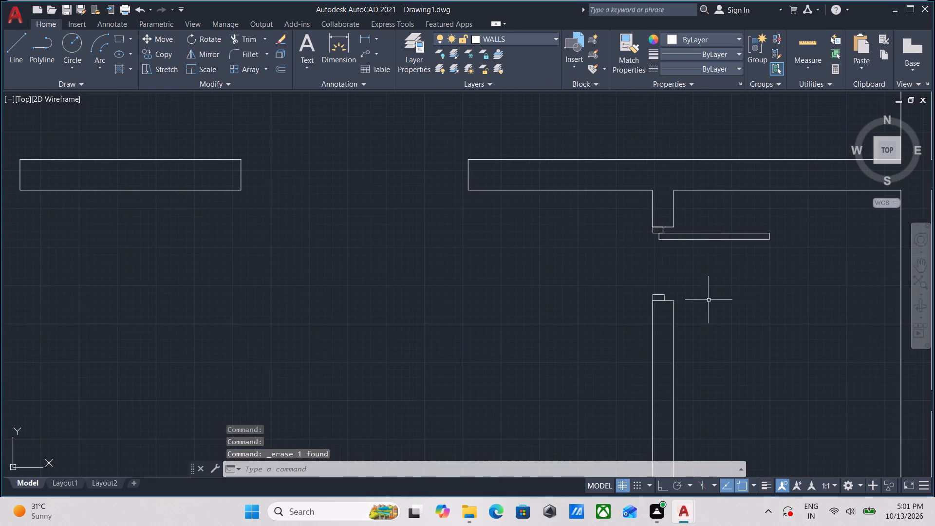
pyautogui.scroll(2, 688, 294)
pyautogui.scroll(1, 641, 302)
pyautogui.moveTo(640, 299); pyautogui.dragTo(529, 314, button='middle')
pyautogui.scroll(-1, 577, 284)
pyautogui.moveTo(577, 284); pyautogui.dragTo(561, 333, button='middle')
pyautogui.moveTo(712, 200); pyautogui.dragTo(708, 189)
pyautogui.click(671, 159)
pyautogui.moveTo(690, 230); pyautogui.dragTo(687, 221)
pyautogui.click(666, 160)
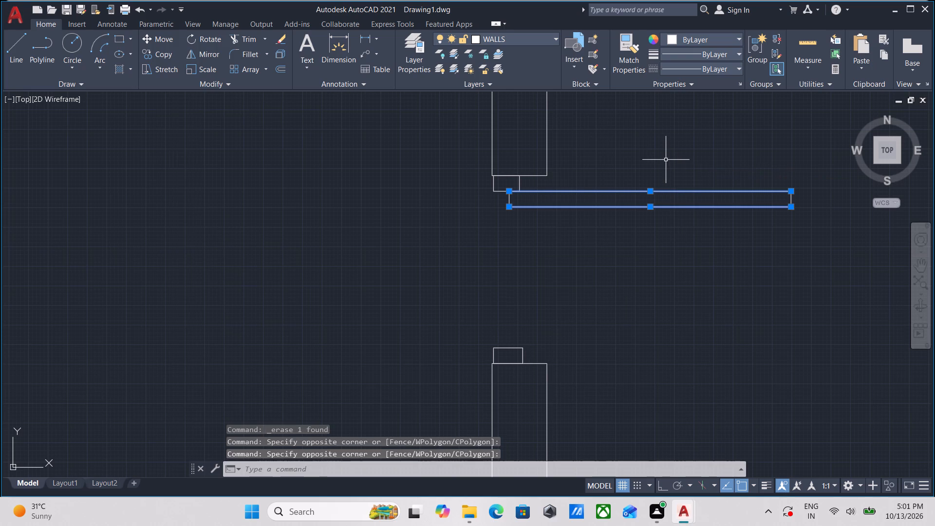
pyautogui.rightClick(666, 160)
pyautogui.click(711, 236)
# Erase the two short end lines remaining from the old door leaf.
pyautogui.click(807, 188)
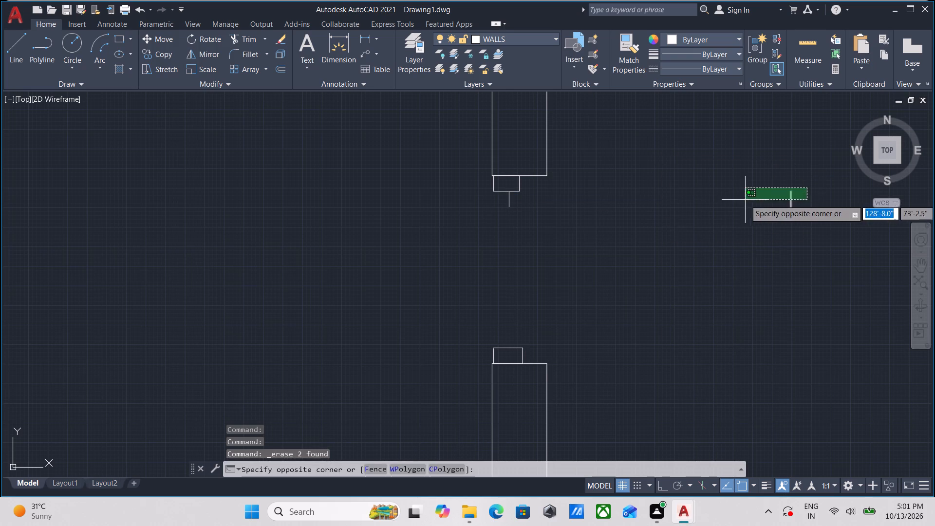
pyautogui.click(745, 200)
pyautogui.click(487, 208)
pyautogui.click(539, 201)
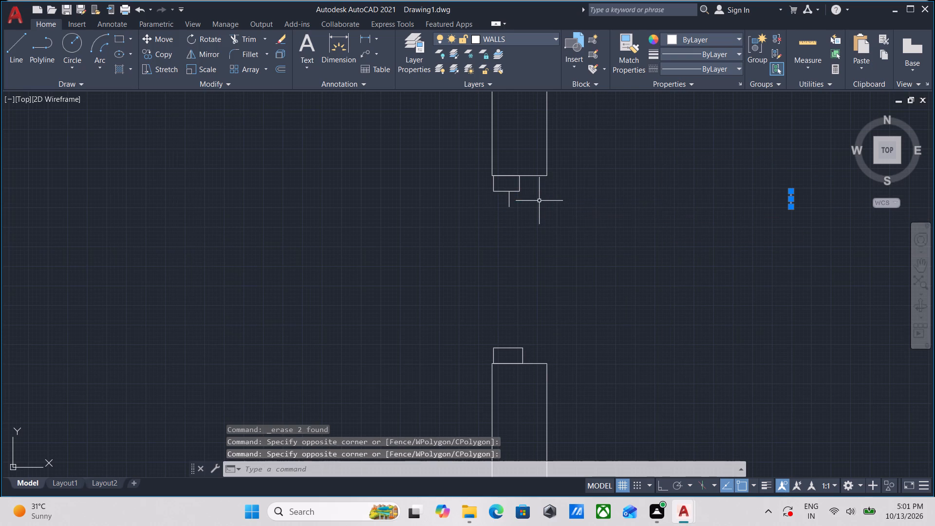
pyautogui.scroll(2, 512, 201)
pyautogui.click(543, 210)
pyautogui.click(458, 210)
pyautogui.rightClick(458, 210)
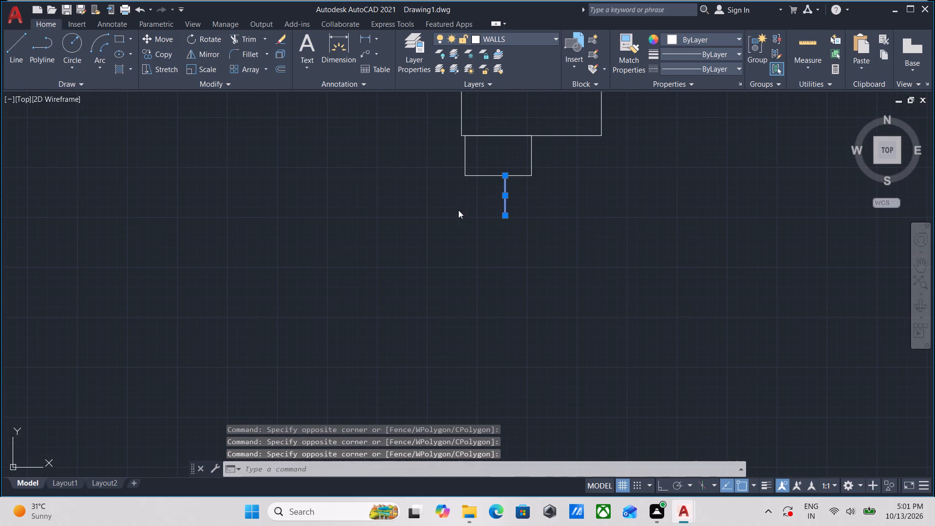
pyautogui.click(505, 285)
# Draw a 2' horizontal leaf line eastward from the midpoint of the upper jamb's bottom edge.
pyautogui.scroll(-1, 517, 245)
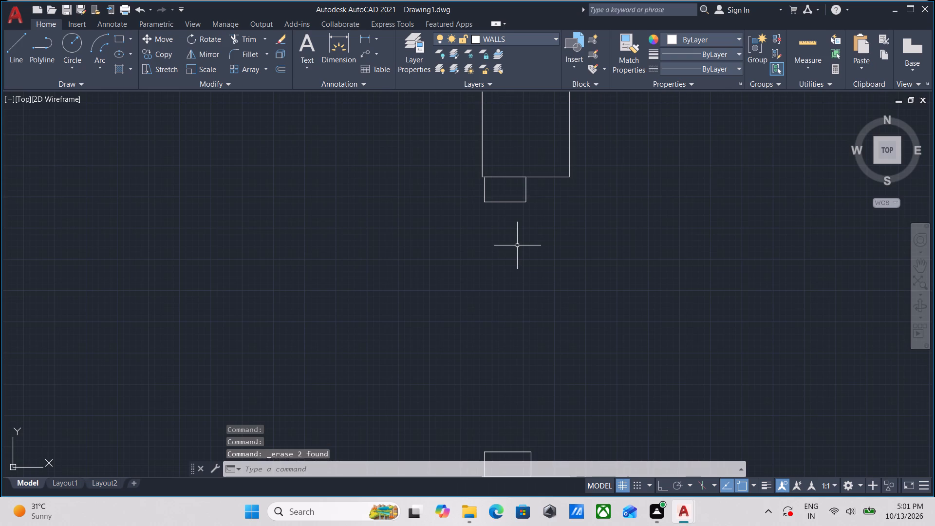
pyautogui.press('l')
pyautogui.press('Return')
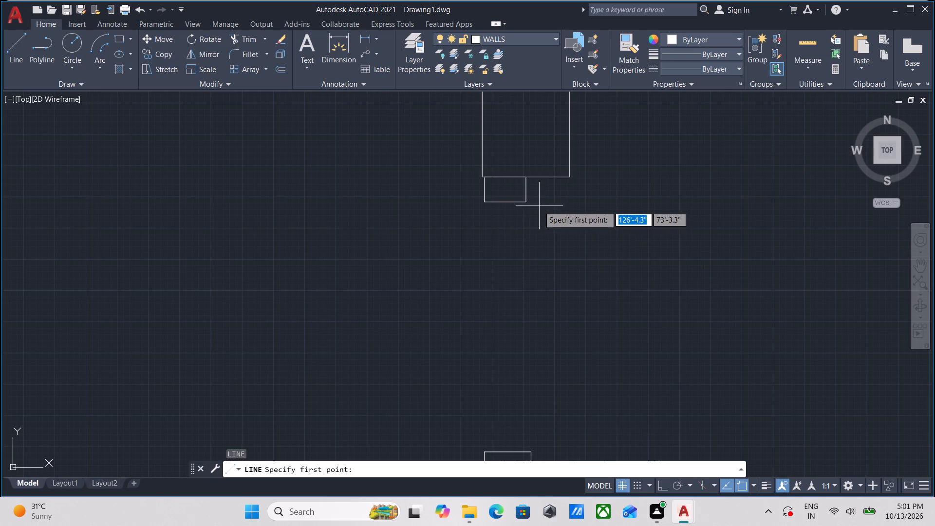
pyautogui.click(507, 205)
pyautogui.moveTo(634, 199); pyautogui.dragTo(562, 199, button='middle')
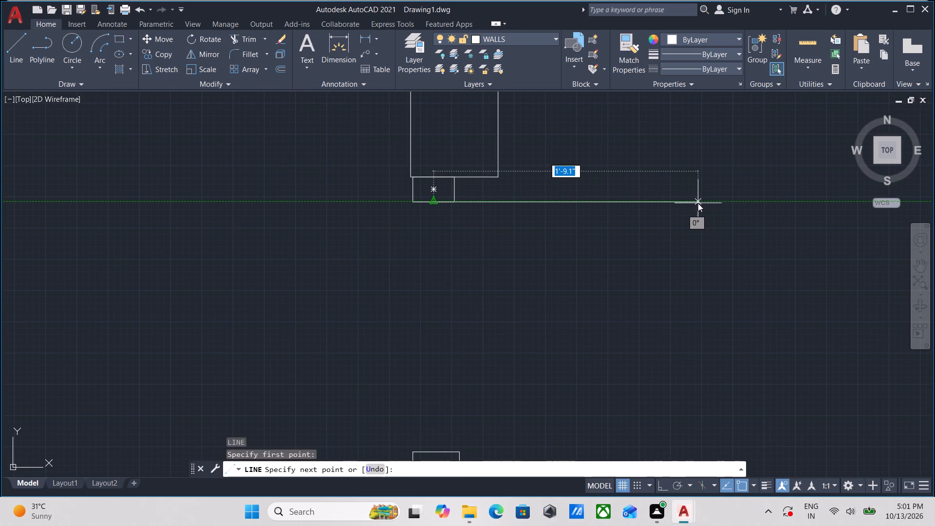
pyautogui.press('2')
pyautogui.press("'")
pyautogui.press('Return')
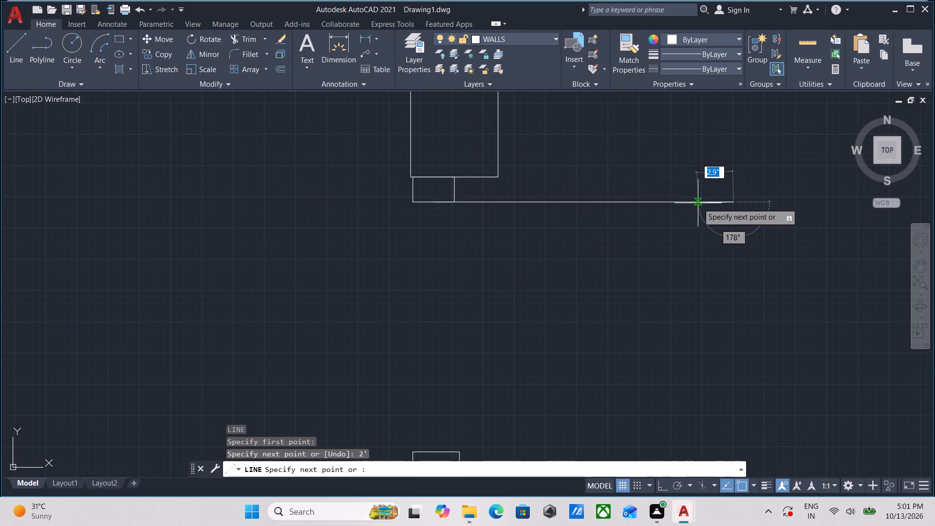
pyautogui.press('Escape')
# Draw a 90° swing arc with Start, End, Angle from the lower jamb's upper-right corner to the leaf line's east end.
pyautogui.moveTo(610, 298); pyautogui.dragTo(647, 217, button='middle')
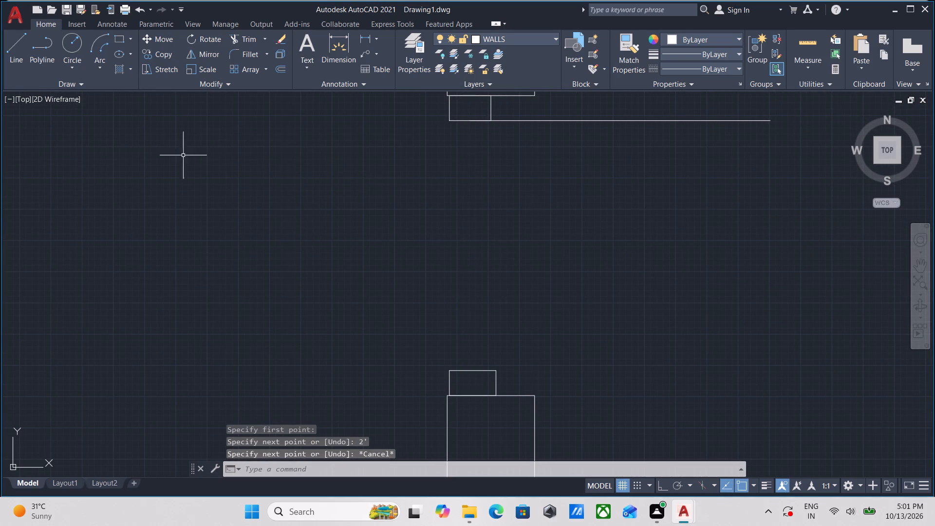
pyautogui.click(102, 67)
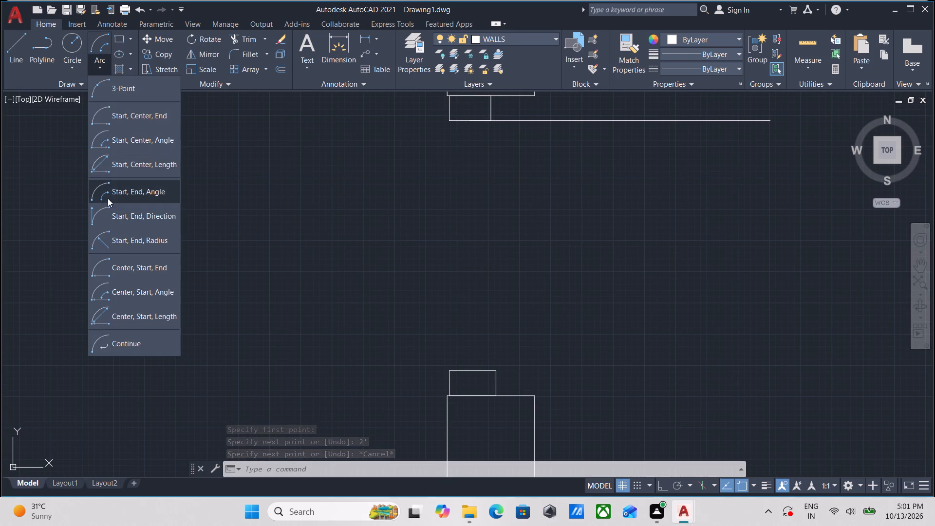
pyautogui.click(108, 198)
pyautogui.click(497, 373)
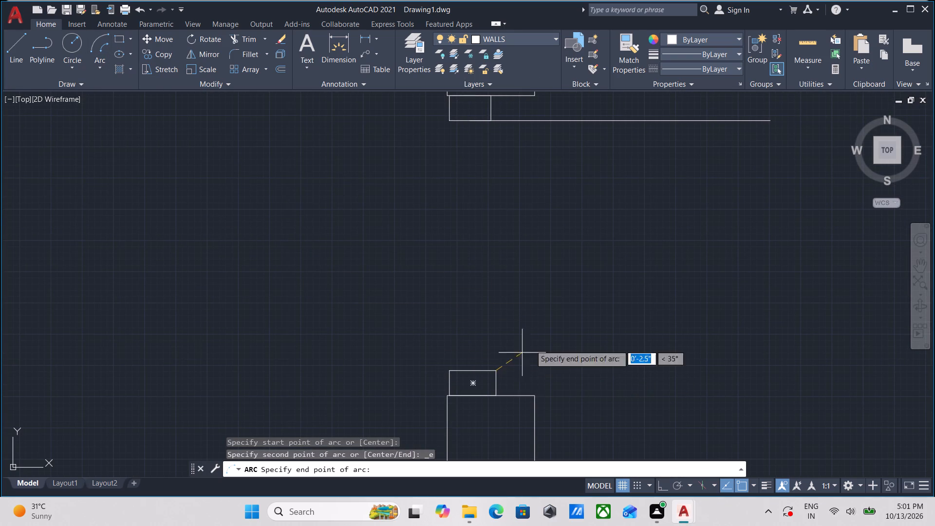
pyautogui.moveTo(641, 222); pyautogui.dragTo(597, 265, button='middle')
pyautogui.click(727, 163)
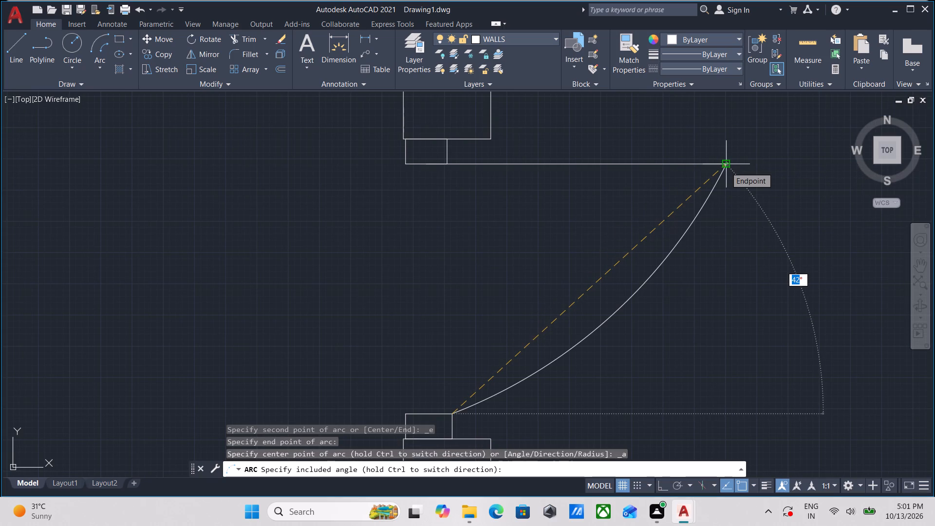
pyautogui.write('90')
pyautogui.press('Return')
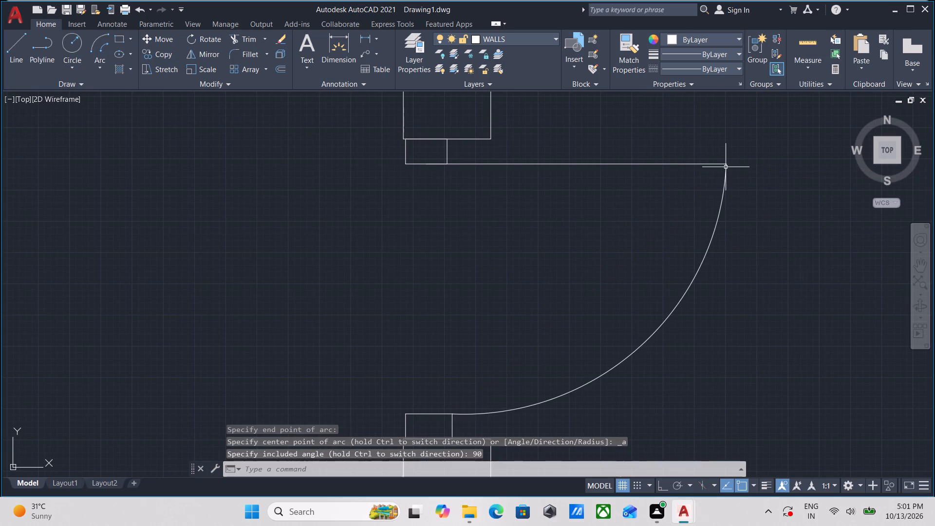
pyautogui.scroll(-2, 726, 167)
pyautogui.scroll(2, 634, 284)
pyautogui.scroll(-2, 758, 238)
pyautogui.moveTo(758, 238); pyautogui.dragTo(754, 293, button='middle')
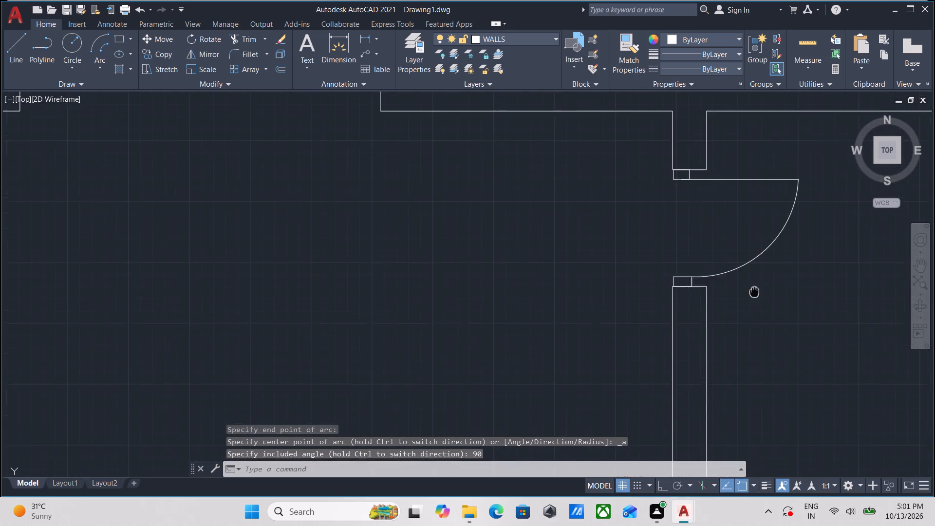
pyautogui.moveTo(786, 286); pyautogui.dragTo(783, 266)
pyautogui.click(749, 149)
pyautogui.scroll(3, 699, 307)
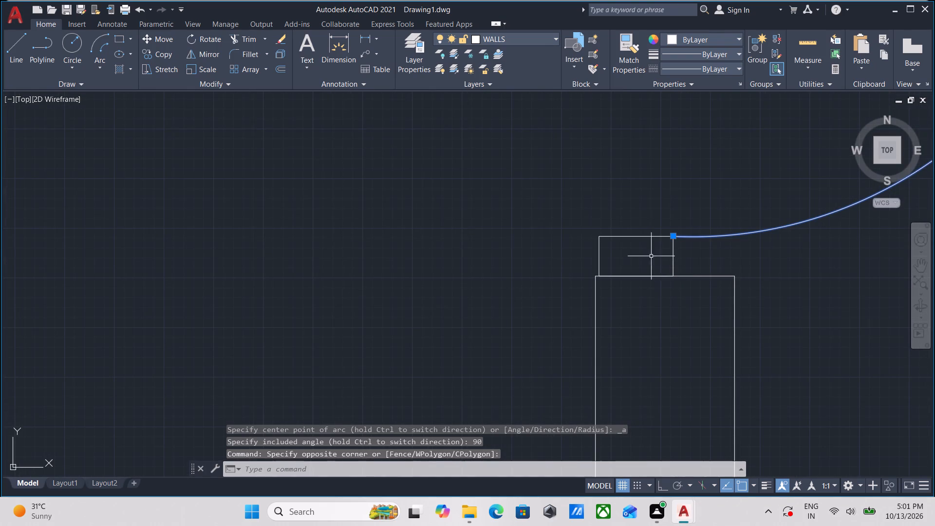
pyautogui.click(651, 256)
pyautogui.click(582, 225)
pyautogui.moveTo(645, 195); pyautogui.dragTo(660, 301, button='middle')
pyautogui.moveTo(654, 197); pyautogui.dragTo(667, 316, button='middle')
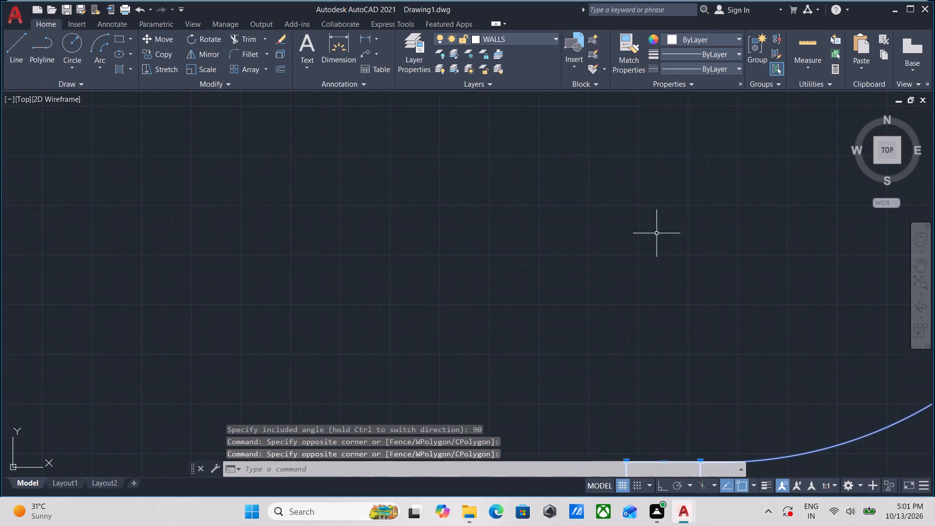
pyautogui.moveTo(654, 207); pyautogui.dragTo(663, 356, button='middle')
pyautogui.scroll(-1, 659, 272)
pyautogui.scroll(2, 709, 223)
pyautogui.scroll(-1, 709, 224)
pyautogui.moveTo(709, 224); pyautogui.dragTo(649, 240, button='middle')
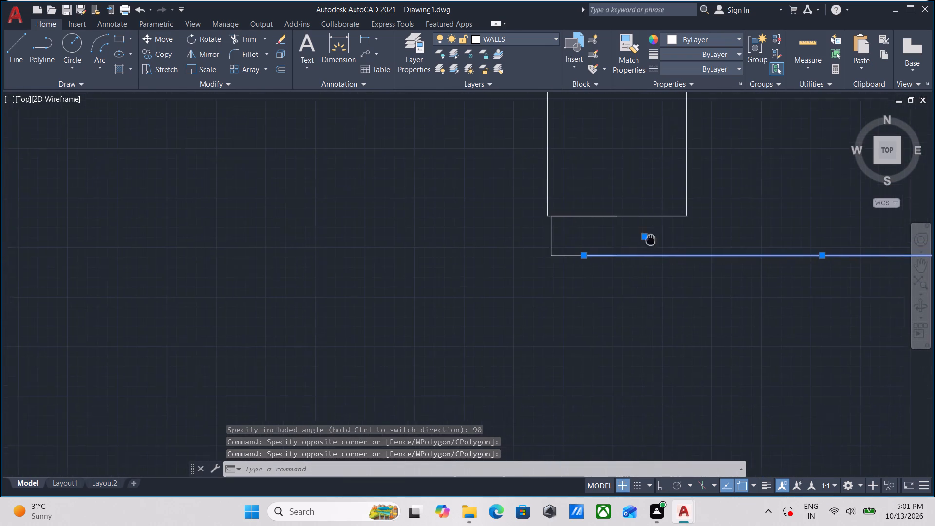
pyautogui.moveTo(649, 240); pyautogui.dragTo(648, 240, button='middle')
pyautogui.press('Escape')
# Complete the door leaf with a 2" line upward from its outer end and a line back to the upper jamb's upper-right corner.
pyautogui.scroll(-1, 689, 238)
pyautogui.moveTo(689, 238); pyautogui.dragTo(560, 246, button='middle')
pyautogui.moveTo(743, 249); pyautogui.dragTo(714, 253, button='middle')
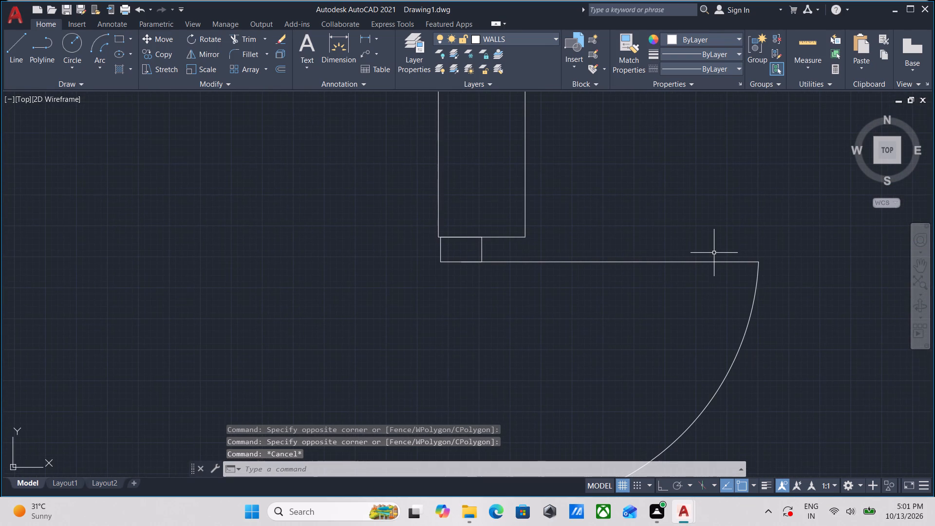
pyautogui.press('l')
pyautogui.press('Return')
pyautogui.click(760, 261)
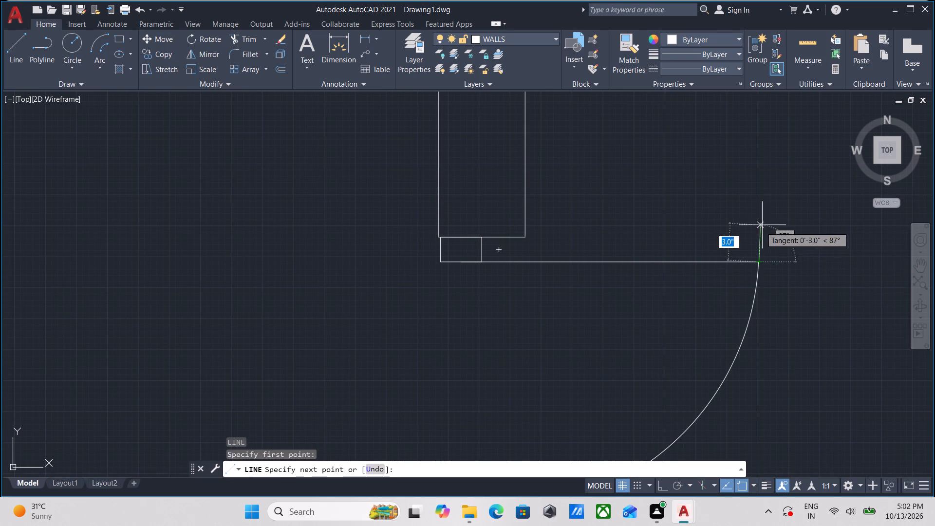
pyautogui.press('2')
pyautogui.hotkey('shift', '"')
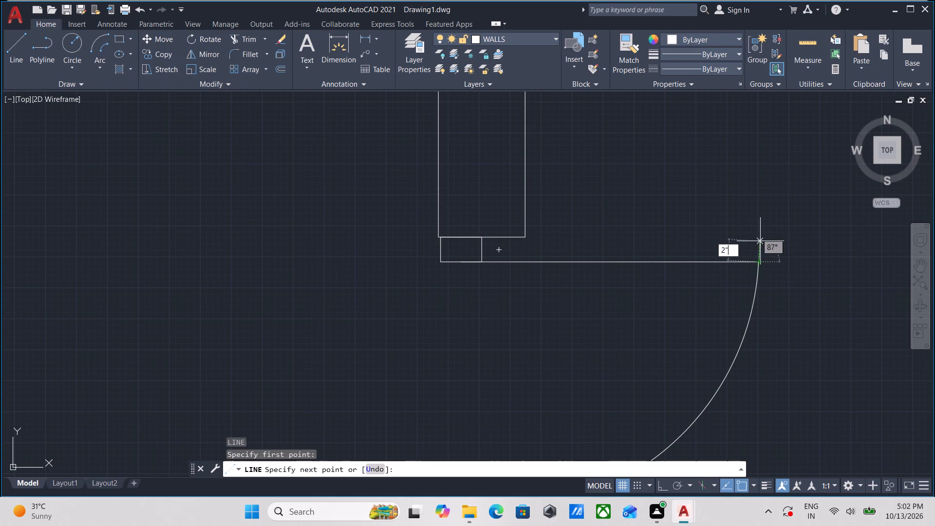
pyautogui.press('Return')
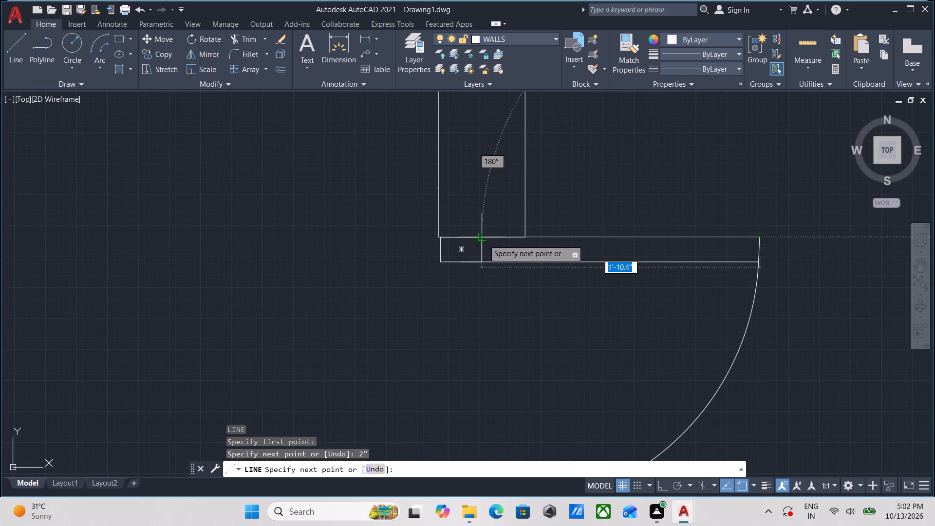
pyautogui.click(484, 240)
pyautogui.press('Escape')
# Group the rebuilt door's swing arc, leaf lines and both jambs.
pyautogui.scroll(-2, 583, 261)
pyautogui.moveTo(598, 260); pyautogui.dragTo(596, 227, button='middle')
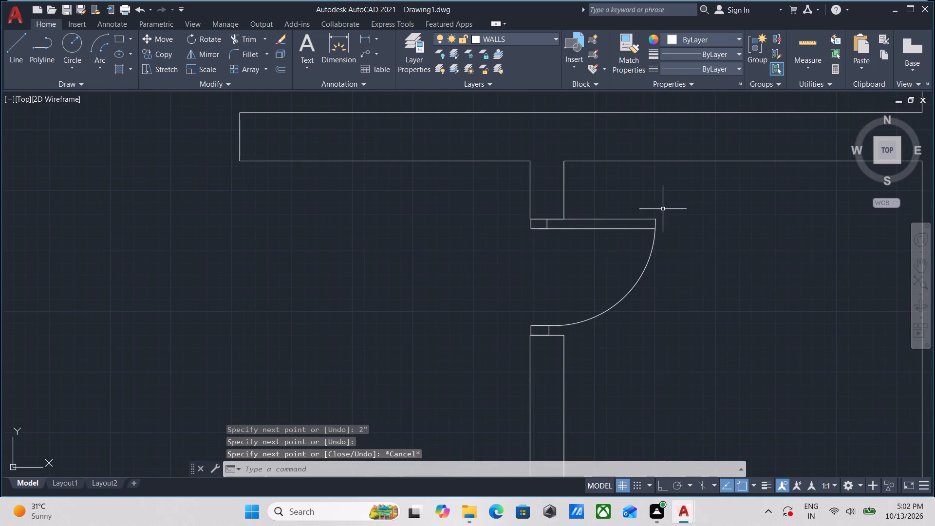
pyautogui.moveTo(696, 204); pyautogui.dragTo(691, 207)
pyautogui.click(585, 305)
pyautogui.scroll(2, 553, 324)
pyautogui.scroll(2, 519, 343)
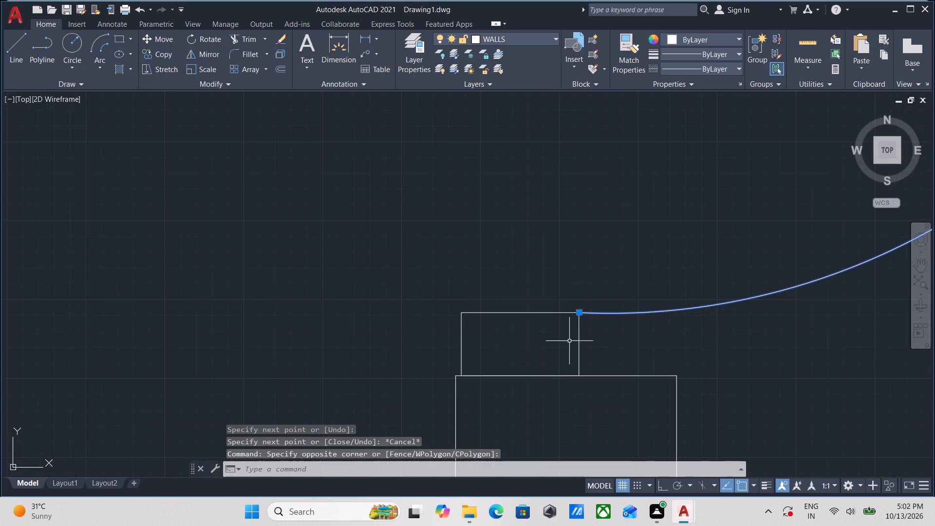
pyautogui.click(609, 333)
pyautogui.click(443, 265)
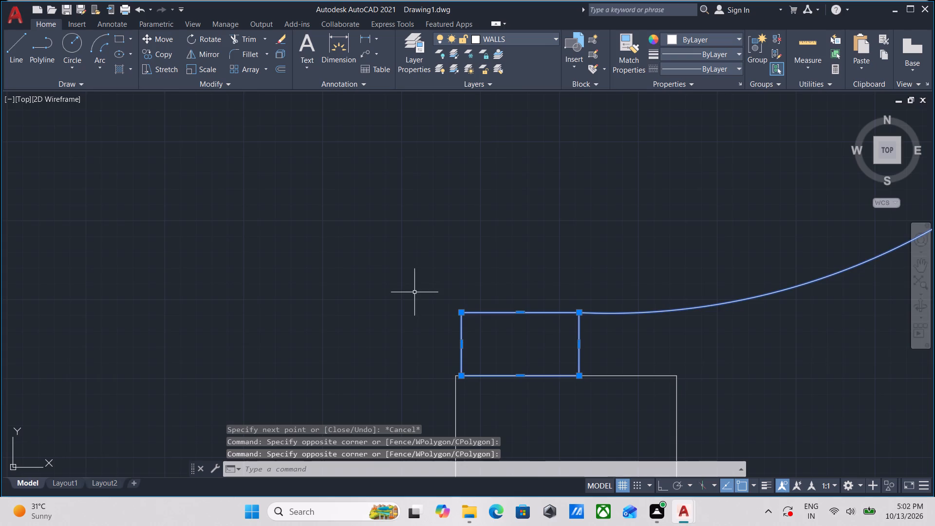
pyautogui.scroll(-2, 446, 234)
pyautogui.moveTo(446, 234); pyautogui.dragTo(457, 386, button='middle')
pyautogui.moveTo(498, 255); pyautogui.dragTo(497, 304, button='middle')
pyautogui.scroll(3, 516, 223)
pyautogui.click(495, 180)
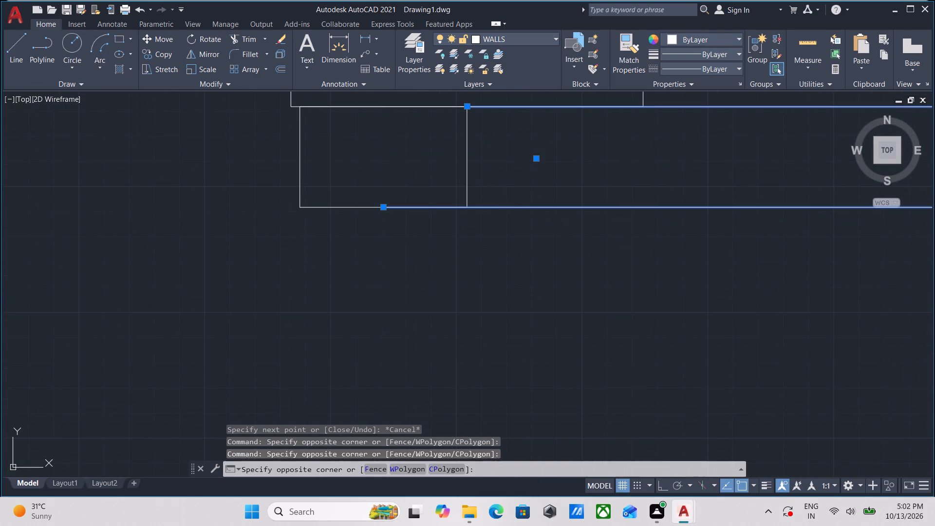
pyautogui.click(193, 150)
pyautogui.scroll(-2, 258, 159)
pyautogui.moveTo(258, 159); pyautogui.dragTo(313, 192, button='middle')
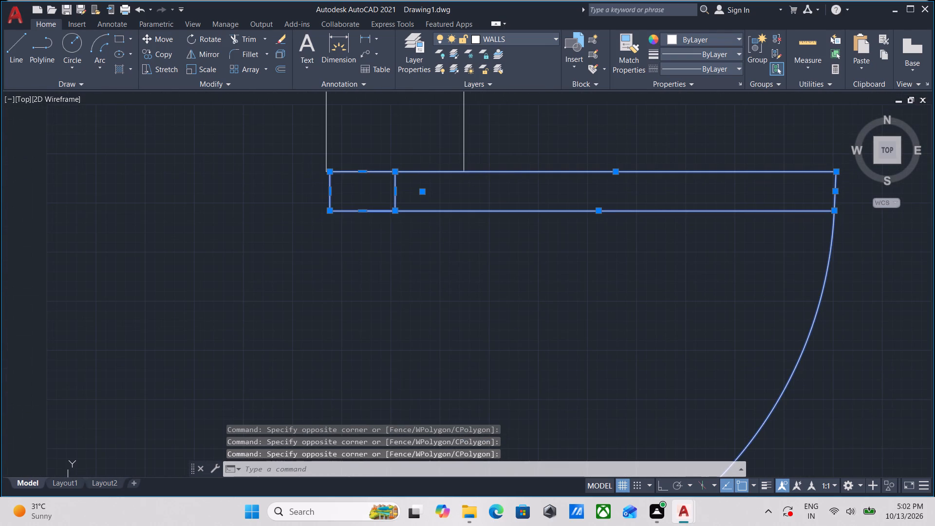
pyautogui.press('g')
pyautogui.press('Return')
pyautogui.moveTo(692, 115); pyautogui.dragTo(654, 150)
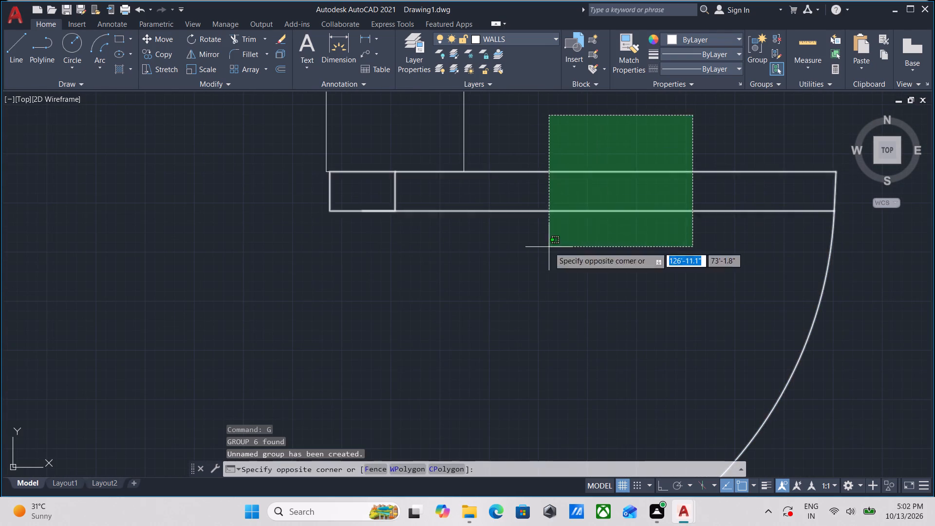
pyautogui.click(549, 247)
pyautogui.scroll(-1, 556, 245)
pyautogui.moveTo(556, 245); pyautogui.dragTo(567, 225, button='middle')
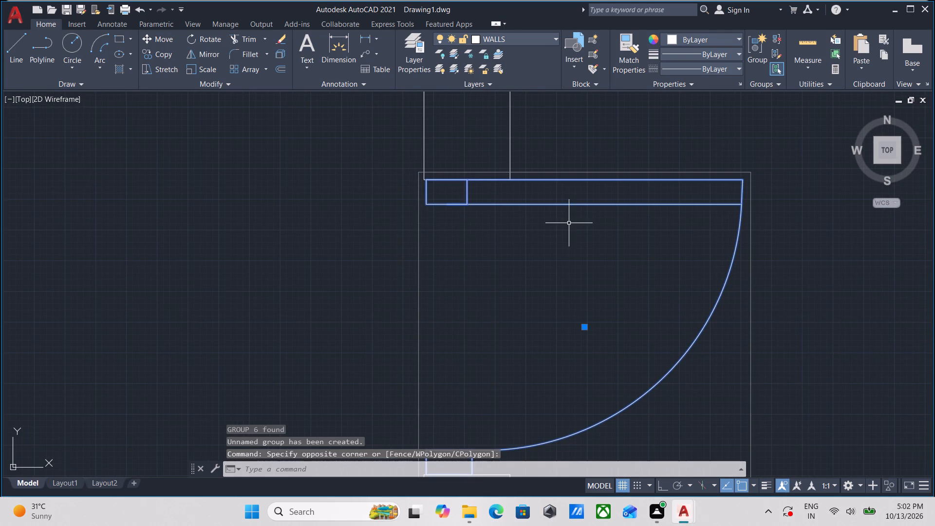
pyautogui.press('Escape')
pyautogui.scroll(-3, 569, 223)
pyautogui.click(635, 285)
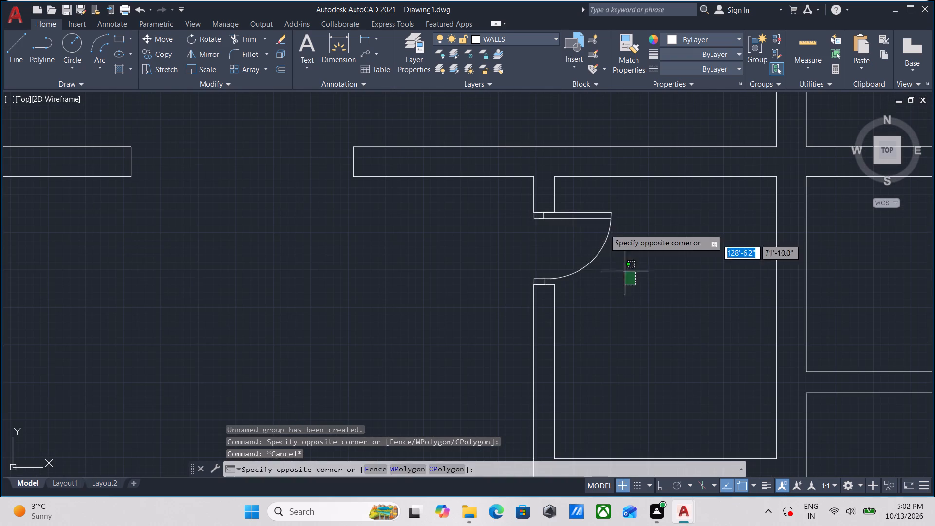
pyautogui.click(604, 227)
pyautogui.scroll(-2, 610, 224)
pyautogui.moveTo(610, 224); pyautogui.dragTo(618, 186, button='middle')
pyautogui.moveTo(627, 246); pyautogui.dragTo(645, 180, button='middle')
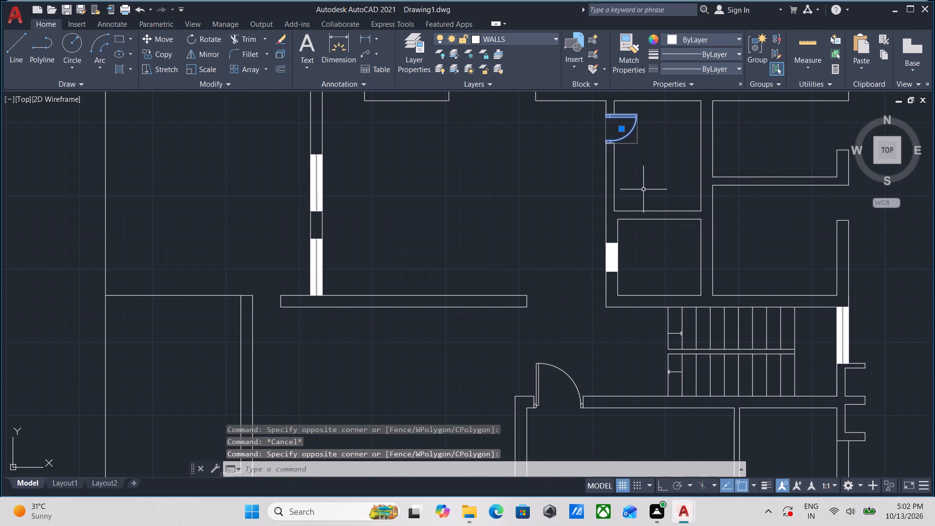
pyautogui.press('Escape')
# Copy the grouped door by its upper-left jamb corner to the inner wall corner at the east-wall opening north of the staircase.
pyautogui.scroll(-2, 643, 189)
pyautogui.scroll(1, 649, 194)
pyautogui.scroll(-1, 647, 194)
pyautogui.moveTo(647, 194); pyautogui.dragTo(559, 242, button='middle')
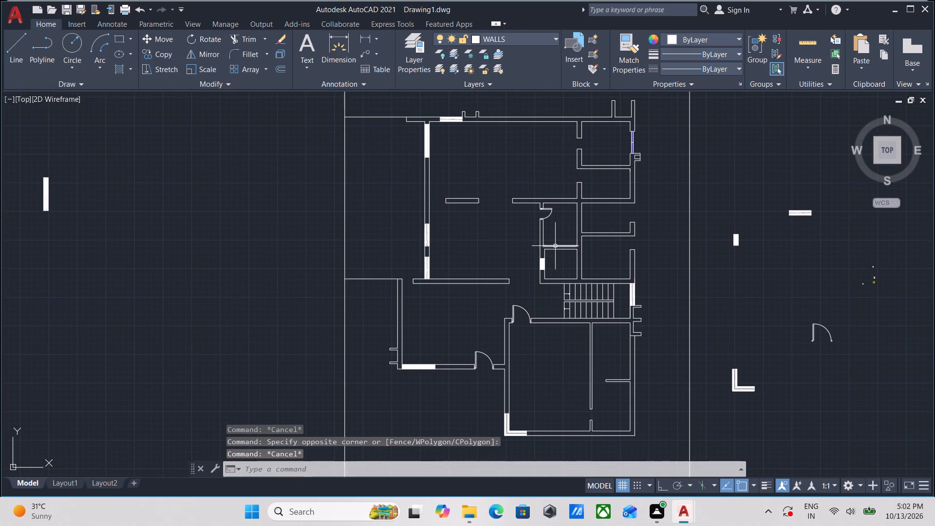
pyautogui.scroll(2, 561, 230)
pyautogui.moveTo(553, 199); pyautogui.dragTo(534, 179)
pyautogui.click(525, 172)
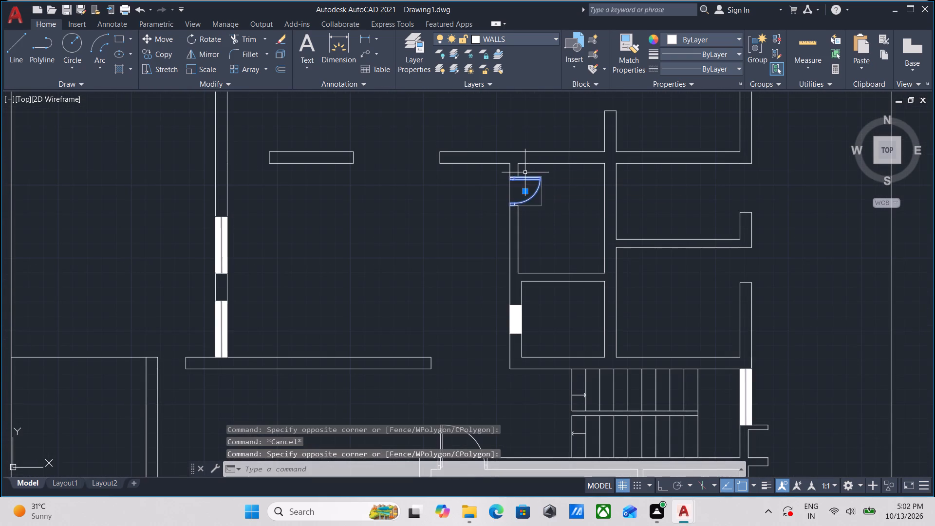
pyautogui.scroll(1, 526, 200)
pyautogui.moveTo(546, 218); pyautogui.dragTo(553, 255, button='middle')
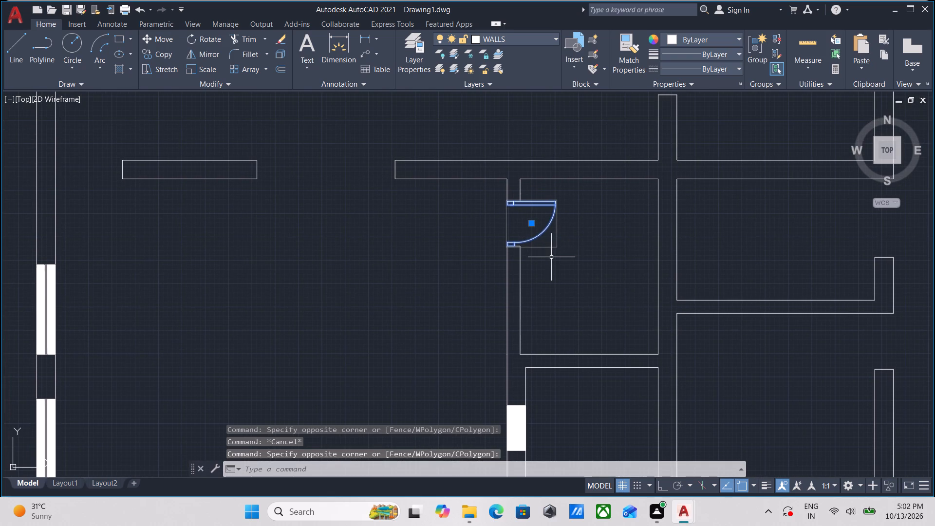
pyautogui.write('co')
pyautogui.press('Return')
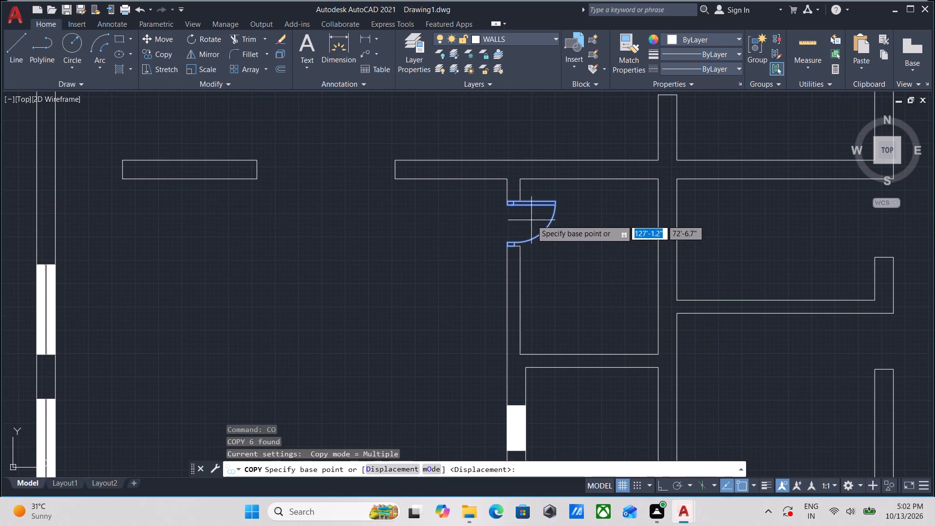
pyautogui.scroll(2, 525, 210)
pyautogui.click(481, 188)
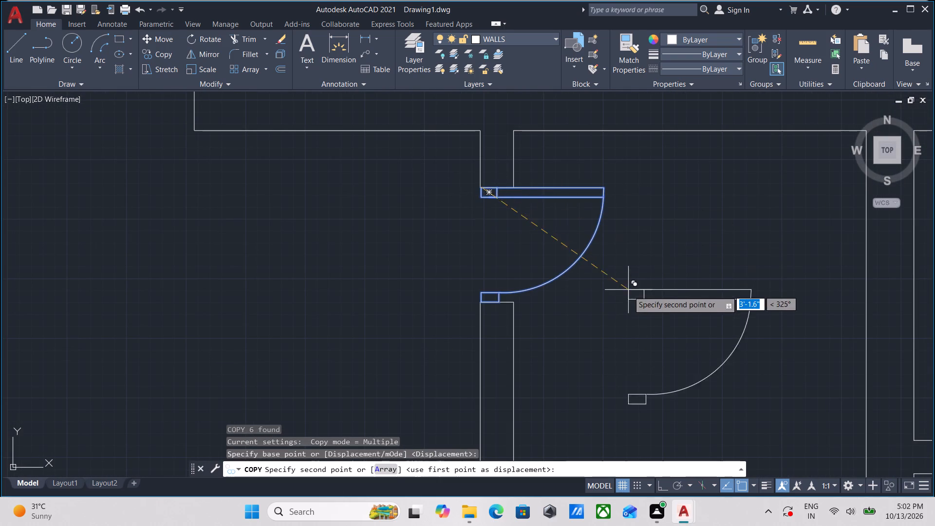
pyautogui.scroll(-1, 646, 293)
pyautogui.moveTo(646, 293); pyautogui.dragTo(178, 205, button='middle')
pyautogui.scroll(-3, 346, 222)
pyautogui.moveTo(356, 220); pyautogui.dragTo(316, 217, button='middle')
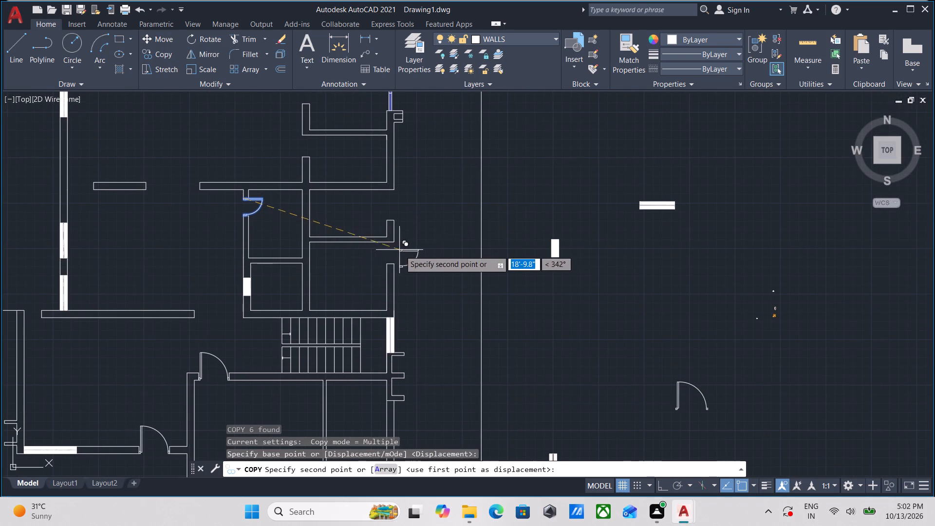
pyautogui.scroll(3, 400, 250)
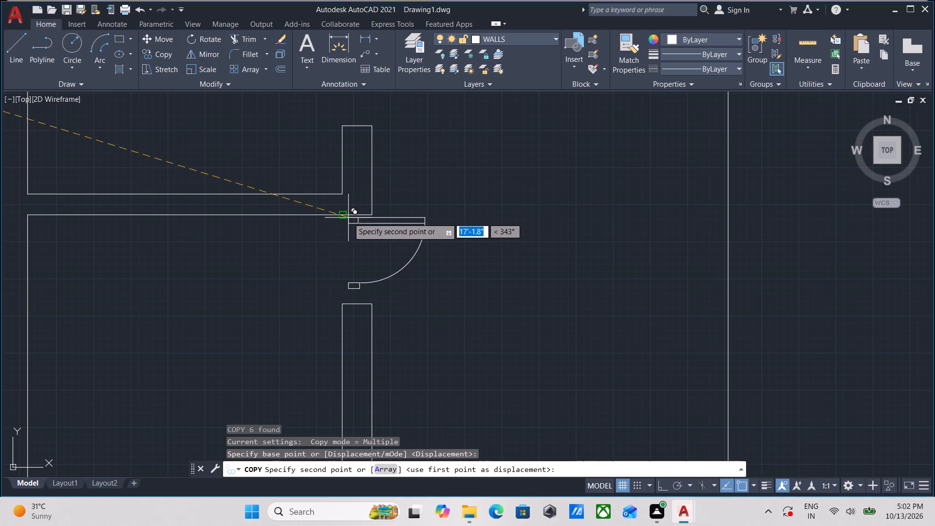
pyautogui.click(348, 218)
pyautogui.press('Escape')
pyautogui.scroll(1, 420, 239)
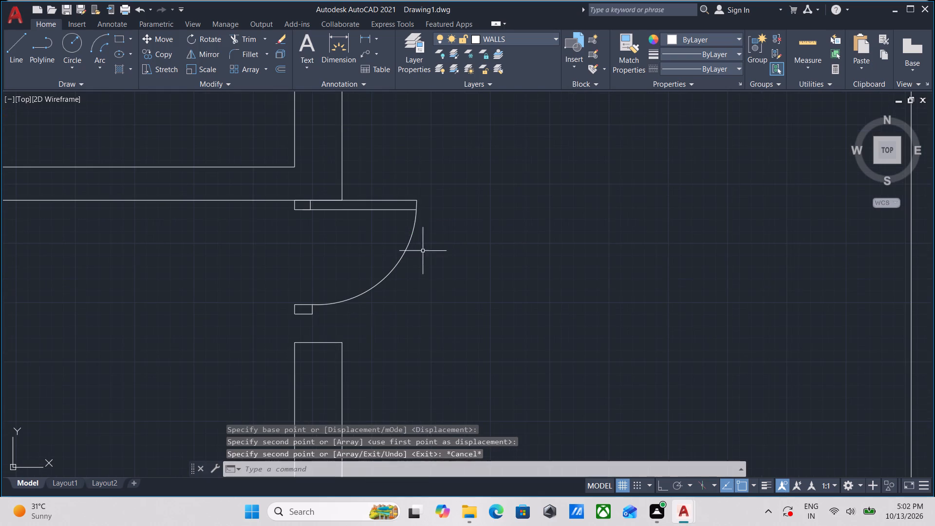
# Ungroup the door copy at the east-wall opening north of the staircase.
pyautogui.moveTo(423, 252); pyautogui.dragTo(413, 248)
pyautogui.click(337, 214)
pyautogui.write('ung')
pyautogui.press('Return')
# Move the copied door's lower jamb by its lower-left corner down to the upper-left corner of the wall below the opening.
pyautogui.click(392, 303)
pyautogui.click(337, 257)
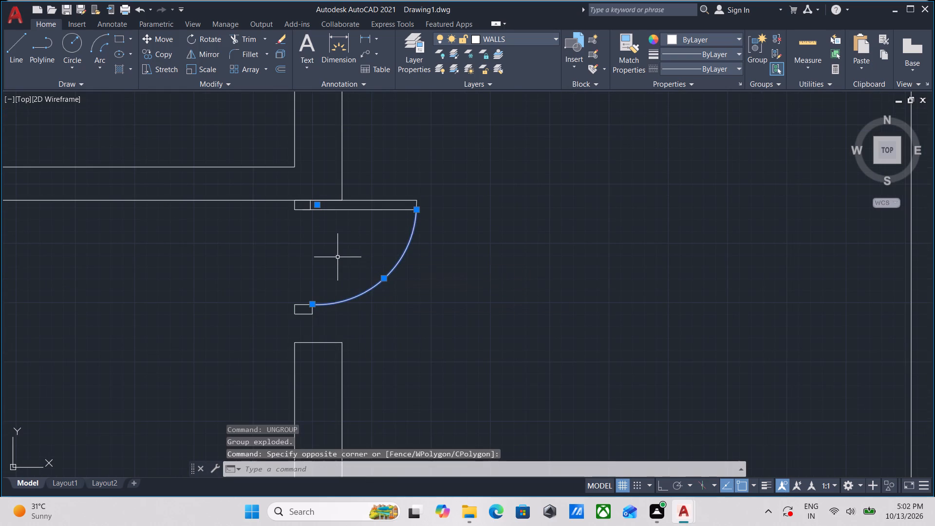
pyautogui.scroll(2, 337, 257)
pyautogui.moveTo(283, 356); pyautogui.dragTo(326, 305, button='middle')
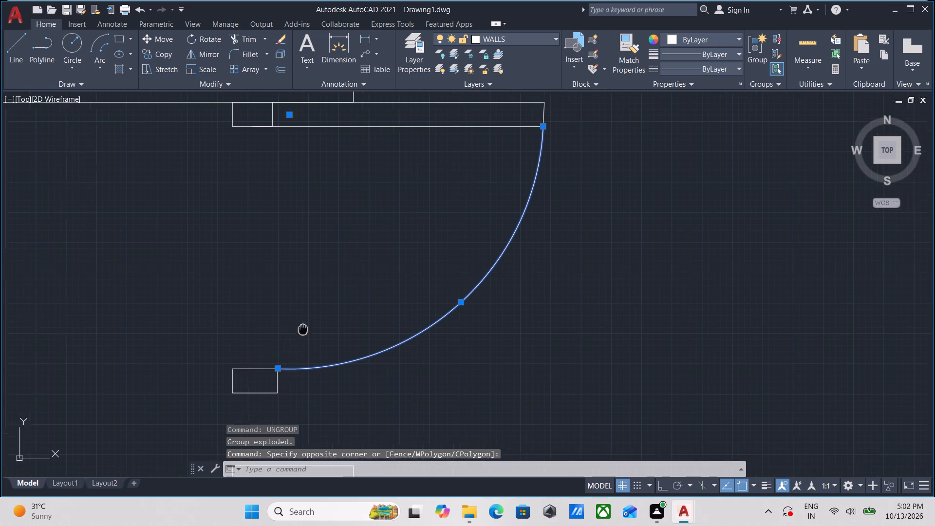
pyautogui.moveTo(326, 305); pyautogui.dragTo(352, 265, button='middle')
pyautogui.press('Escape')
pyautogui.moveTo(352, 344); pyautogui.dragTo(352, 339)
pyautogui.click(260, 277)
pyautogui.press('Escape')
pyautogui.click(360, 328)
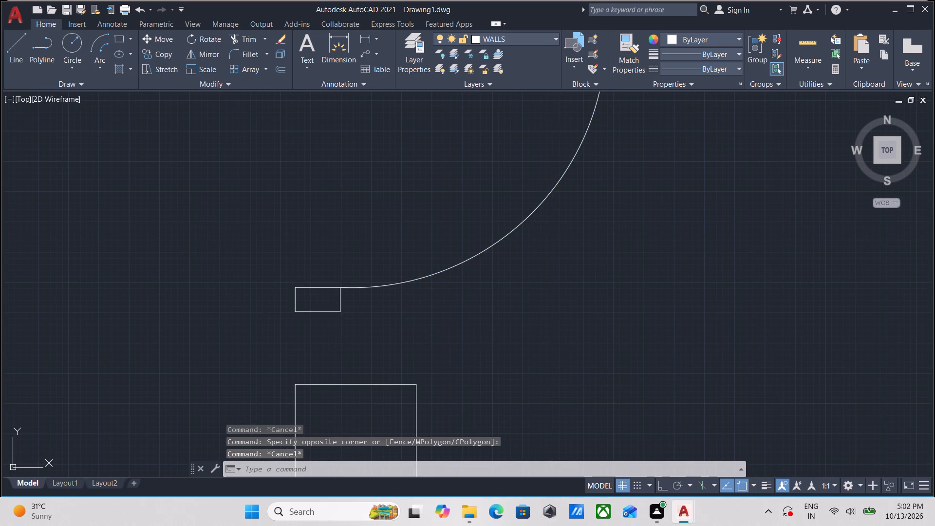
pyautogui.click(274, 296)
pyautogui.press('m')
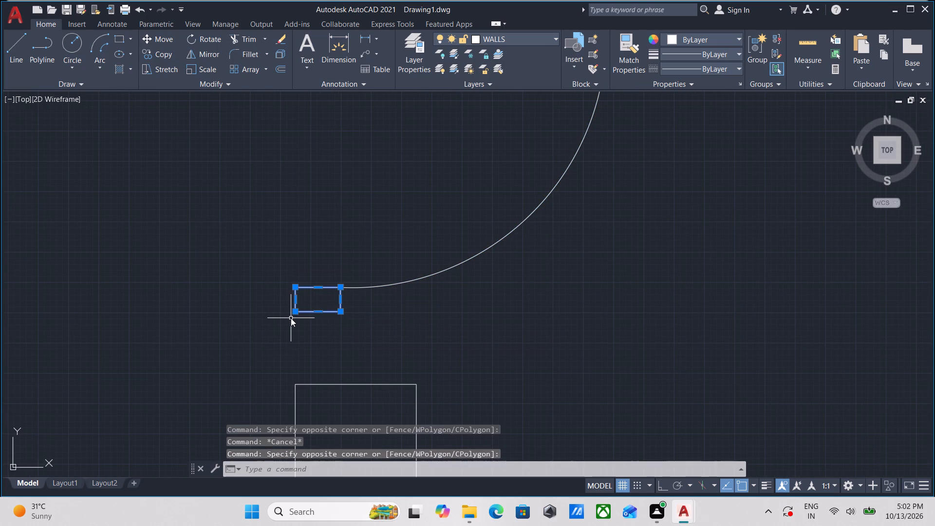
pyautogui.press('Return')
pyautogui.click(294, 311)
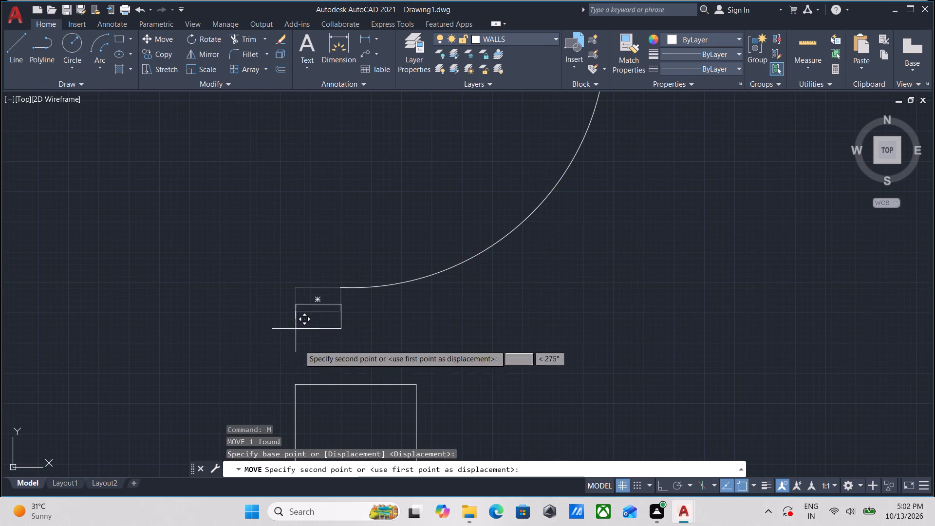
pyautogui.click(294, 380)
# Erase the copied door's old swing arc.
pyautogui.moveTo(404, 318); pyautogui.dragTo(400, 306)
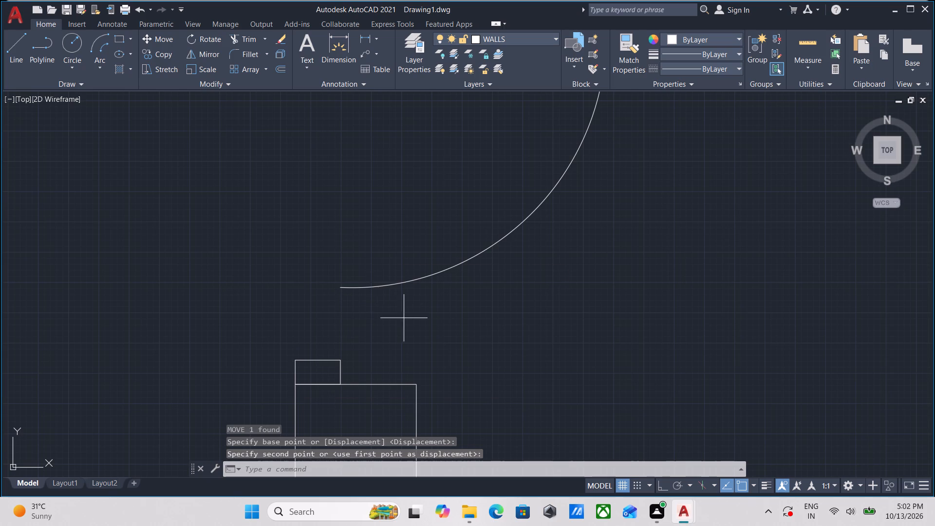
pyautogui.moveTo(400, 306); pyautogui.dragTo(399, 304)
pyautogui.click(373, 257)
pyautogui.scroll(-1, 373, 257)
pyautogui.moveTo(373, 257); pyautogui.dragTo(387, 419, button='middle')
pyautogui.rightClick(403, 358)
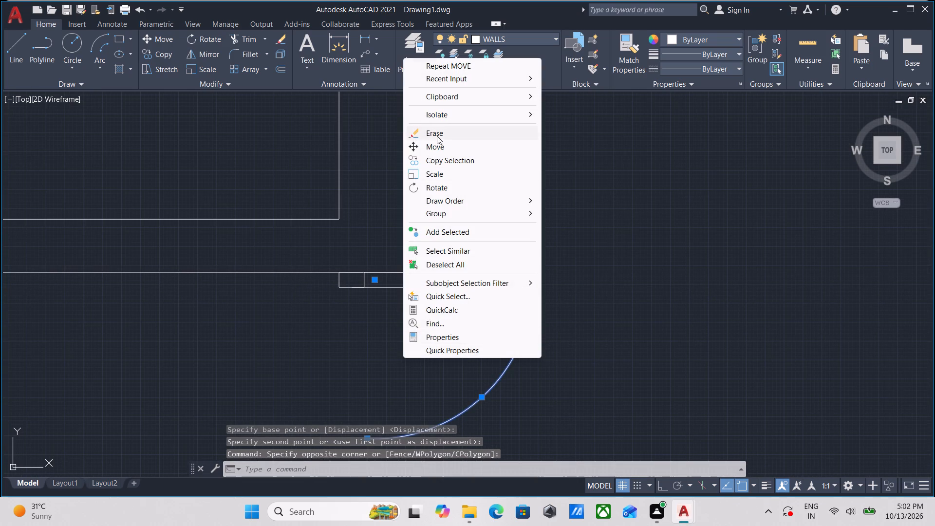
pyautogui.click(437, 136)
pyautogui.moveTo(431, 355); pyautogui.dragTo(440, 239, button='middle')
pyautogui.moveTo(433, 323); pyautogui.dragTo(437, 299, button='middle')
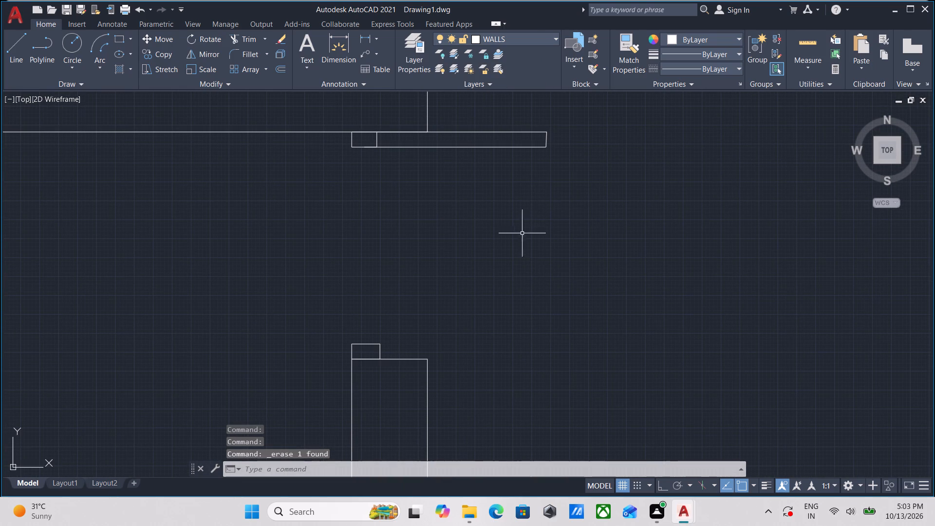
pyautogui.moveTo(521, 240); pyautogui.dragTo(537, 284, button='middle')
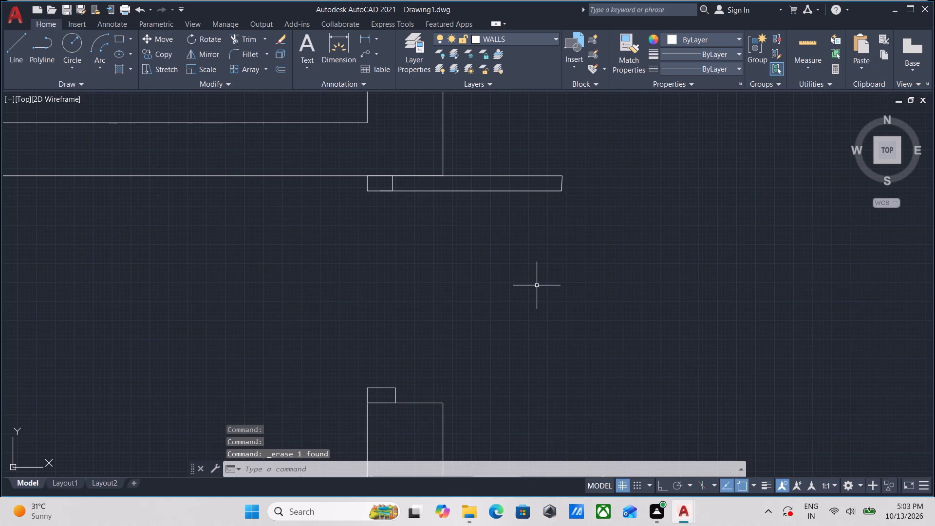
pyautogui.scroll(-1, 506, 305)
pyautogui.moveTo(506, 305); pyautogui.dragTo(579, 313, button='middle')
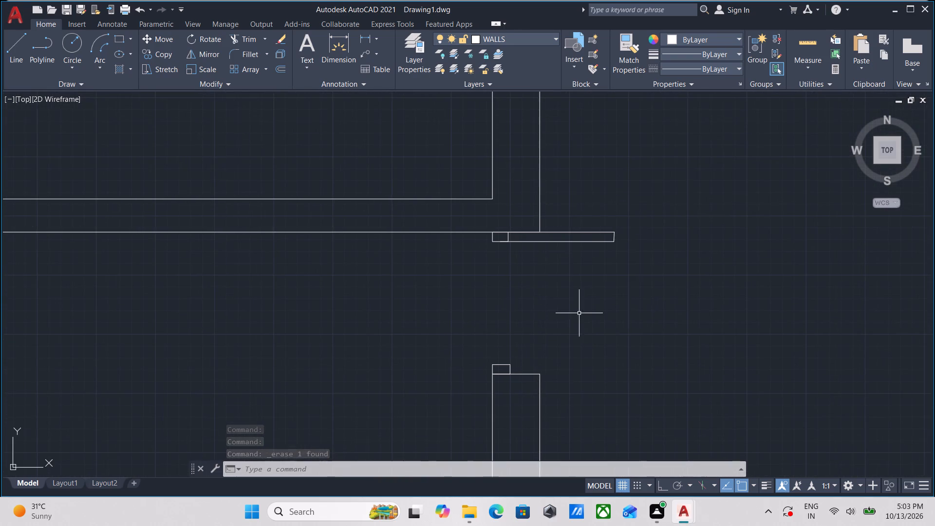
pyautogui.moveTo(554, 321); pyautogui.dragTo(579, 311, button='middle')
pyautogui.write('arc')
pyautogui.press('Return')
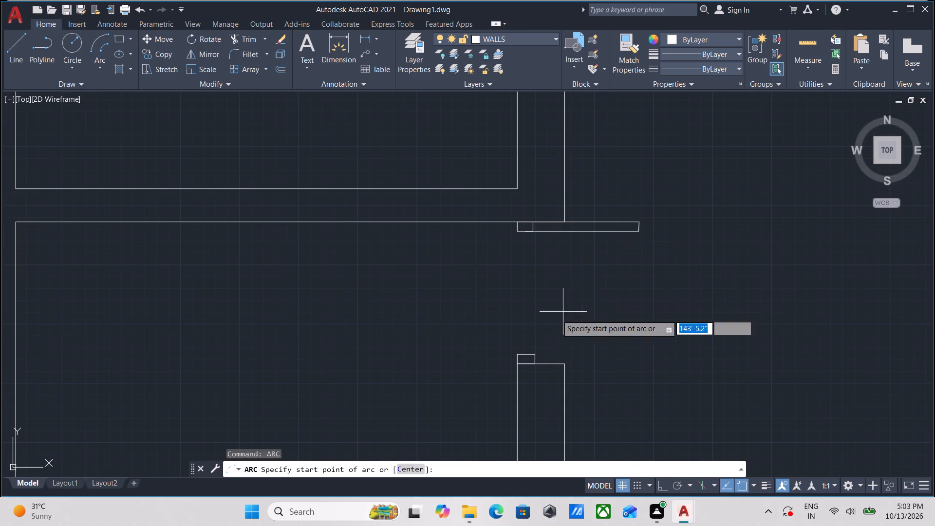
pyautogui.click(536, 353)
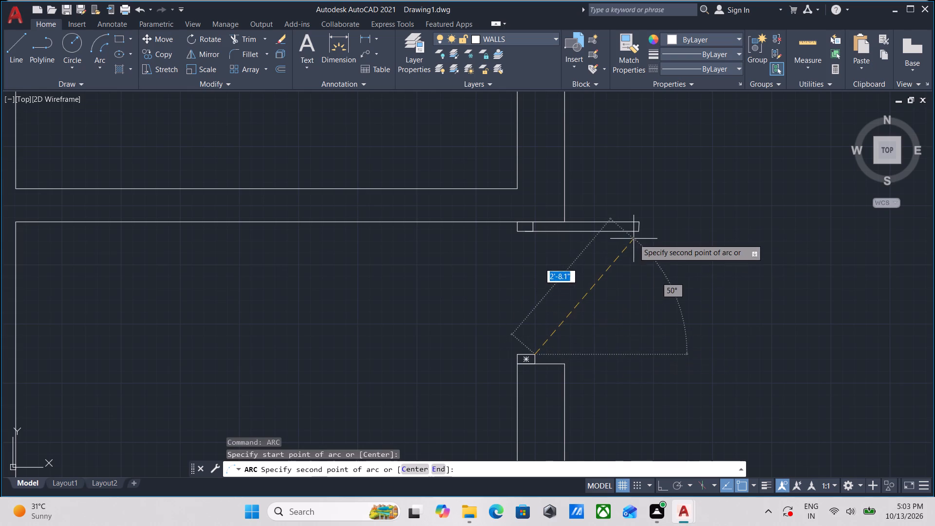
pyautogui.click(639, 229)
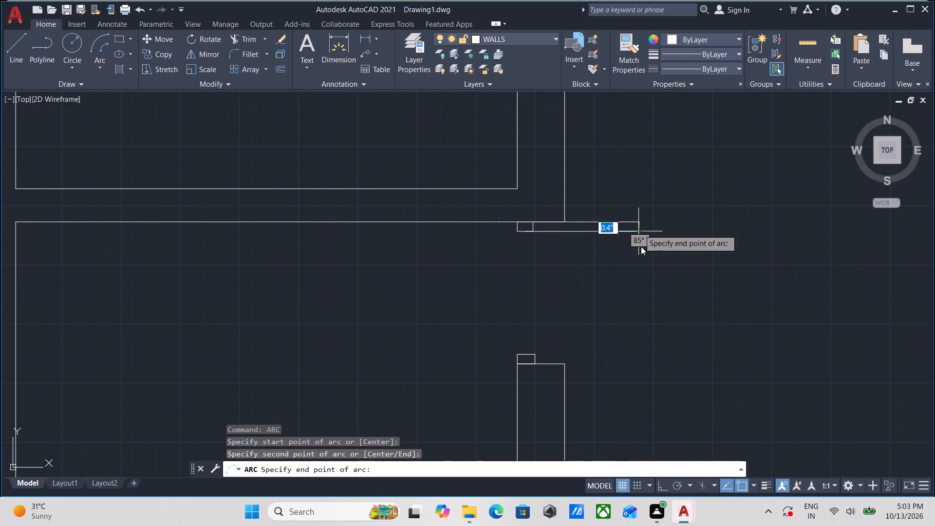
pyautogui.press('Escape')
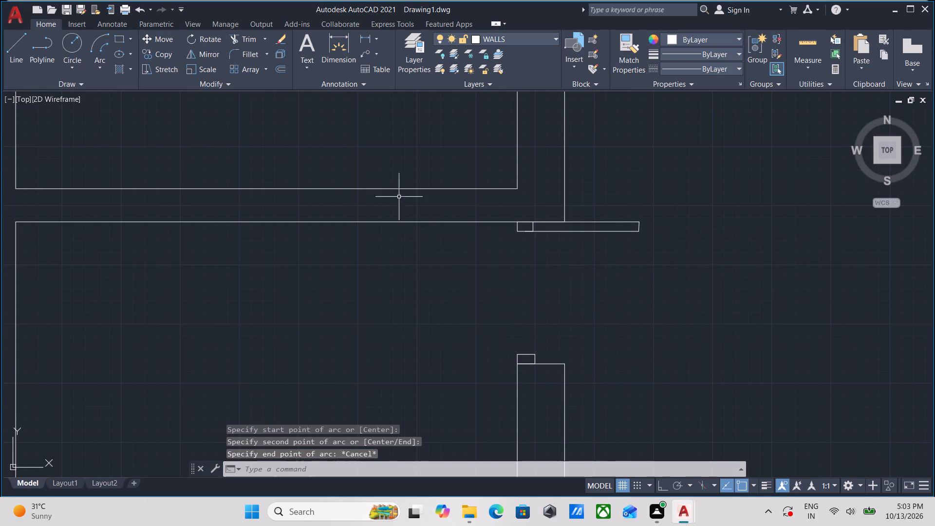
# Draw a 90° swing arc with Start, End, Angle from the moved jamb's upper-right corner to the leaf's lower outer corner.
pyautogui.click(97, 61)
pyautogui.click(135, 188)
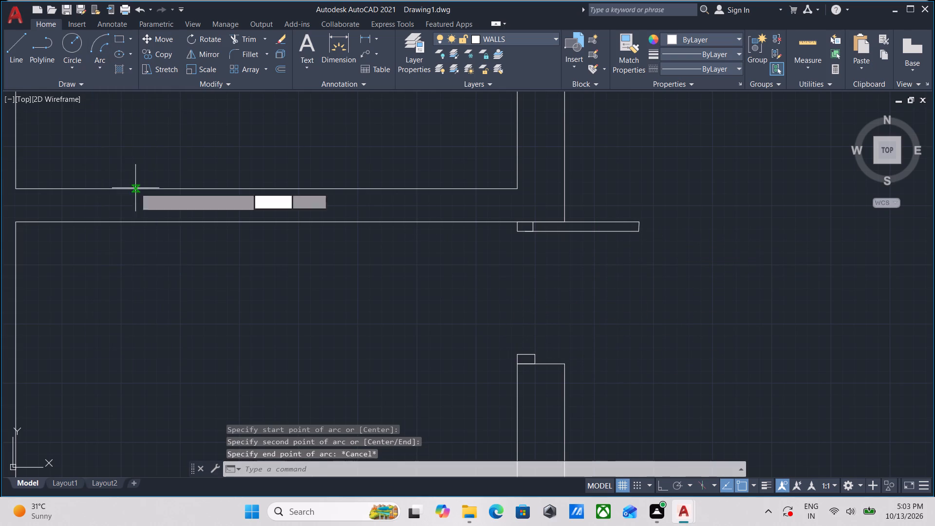
pyautogui.click(536, 353)
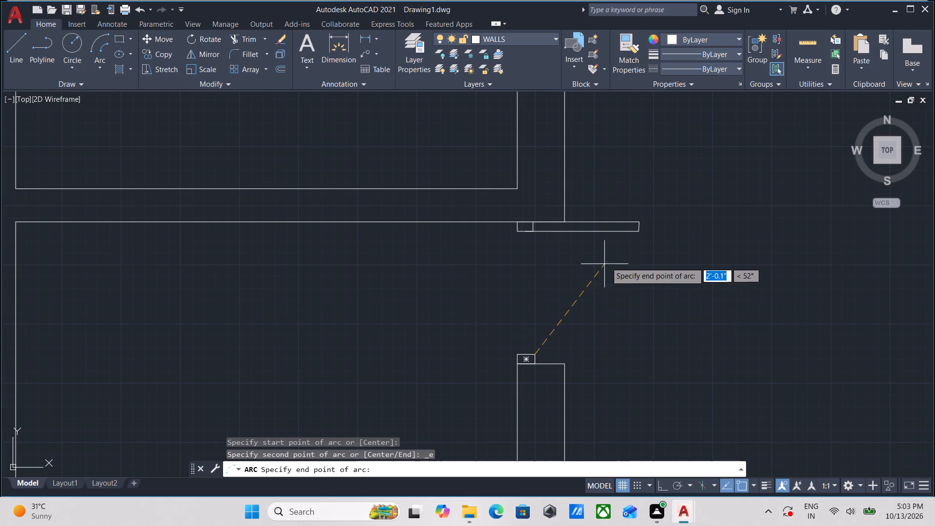
pyautogui.click(639, 230)
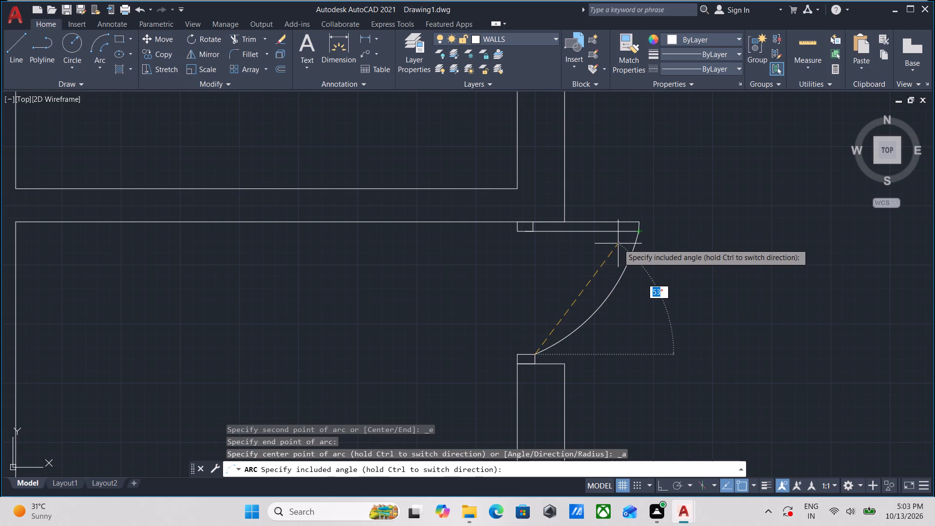
pyautogui.write('90')
pyautogui.press('Return')
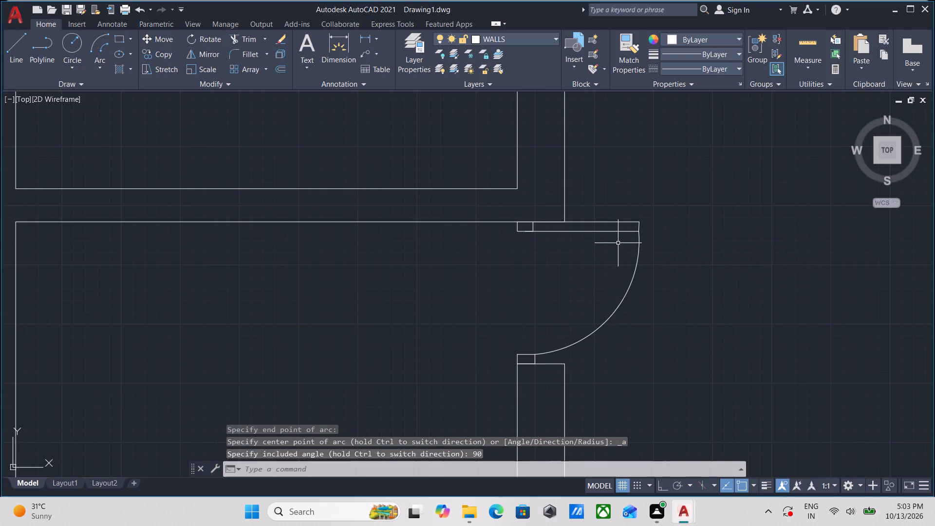
pyautogui.press('Escape')
# Group the resized east-wall door's swing arc, three leaf lines and both jambs.
pyautogui.scroll(1, 673, 236)
pyautogui.scroll(-4, 674, 236)
pyautogui.scroll(2, 665, 265)
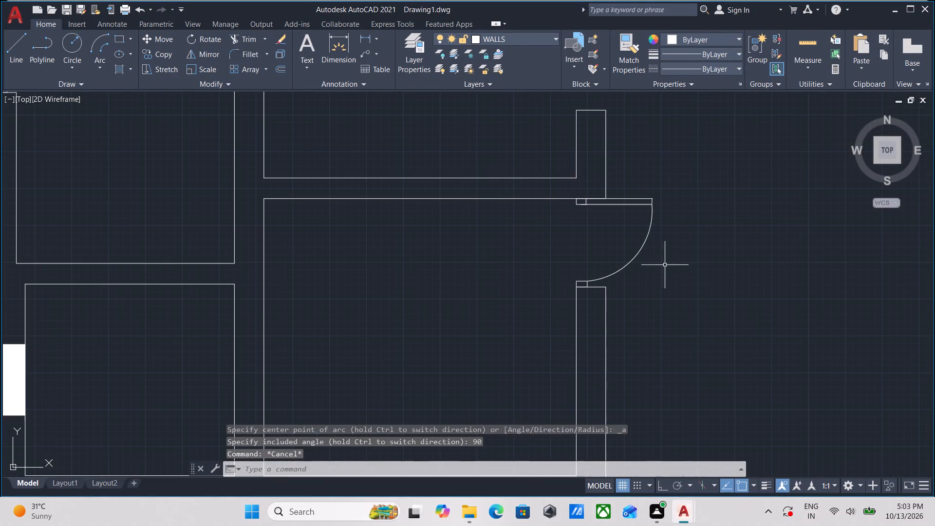
pyautogui.moveTo(666, 267); pyautogui.dragTo(655, 244)
pyautogui.press('Escape')
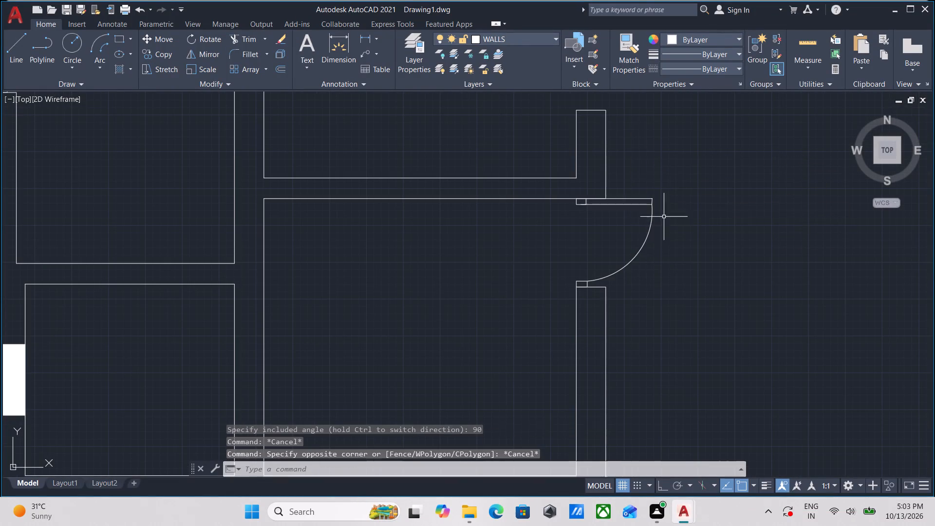
pyautogui.scroll(2, 644, 206)
pyautogui.moveTo(712, 323); pyautogui.dragTo(696, 301)
pyautogui.click(641, 153)
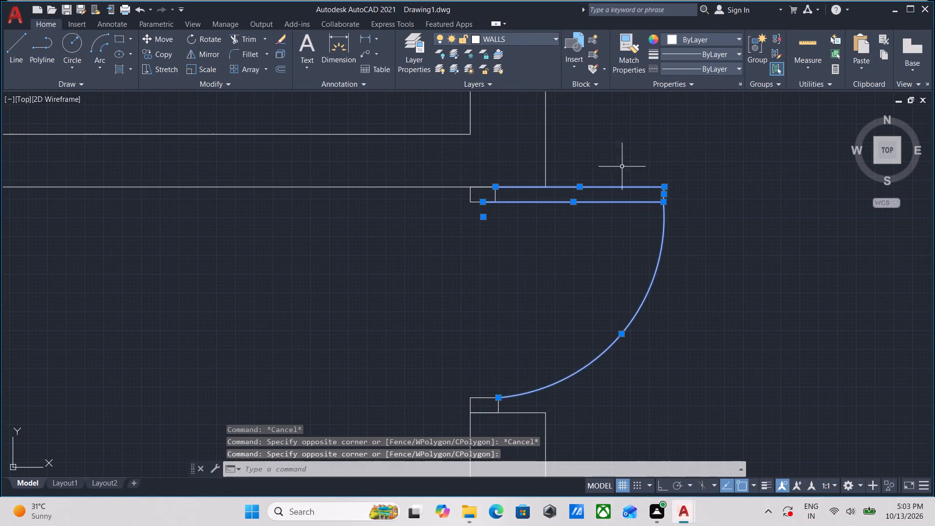
pyautogui.scroll(3, 544, 207)
pyautogui.moveTo(455, 257); pyautogui.dragTo(442, 249)
pyautogui.click(170, 157)
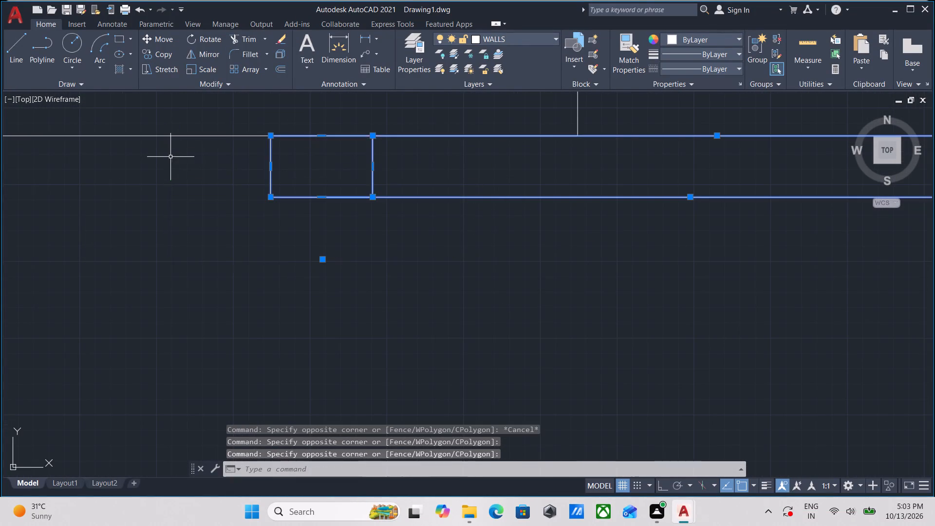
pyautogui.scroll(-2, 181, 159)
pyautogui.moveTo(187, 157); pyautogui.dragTo(289, 37, button='middle')
pyautogui.moveTo(352, 206); pyautogui.dragTo(415, 101, button='middle')
pyautogui.click(455, 272)
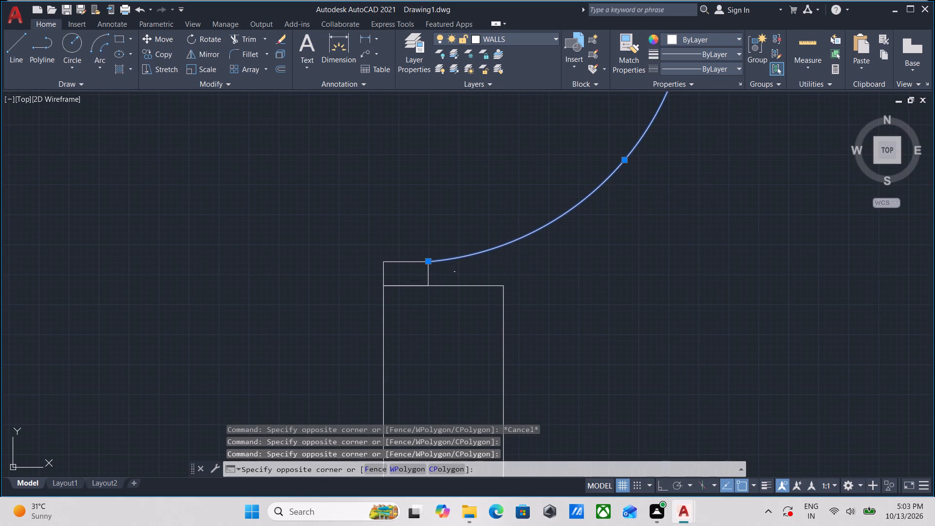
pyautogui.click(340, 227)
pyautogui.moveTo(362, 208); pyautogui.dragTo(399, 241, button='middle')
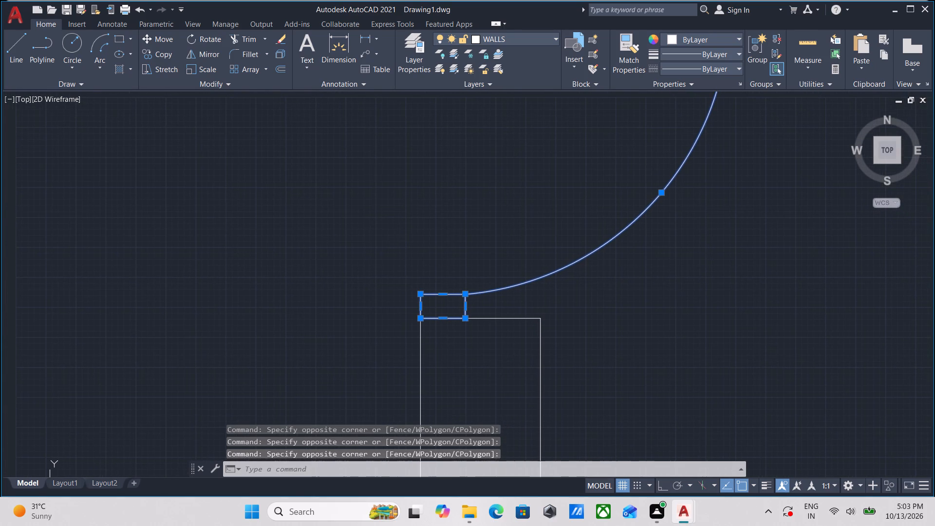
pyautogui.press('g')
pyautogui.press('Return')
pyautogui.moveTo(615, 290); pyautogui.dragTo(606, 279)
pyautogui.click(536, 206)
pyautogui.scroll(-2, 534, 203)
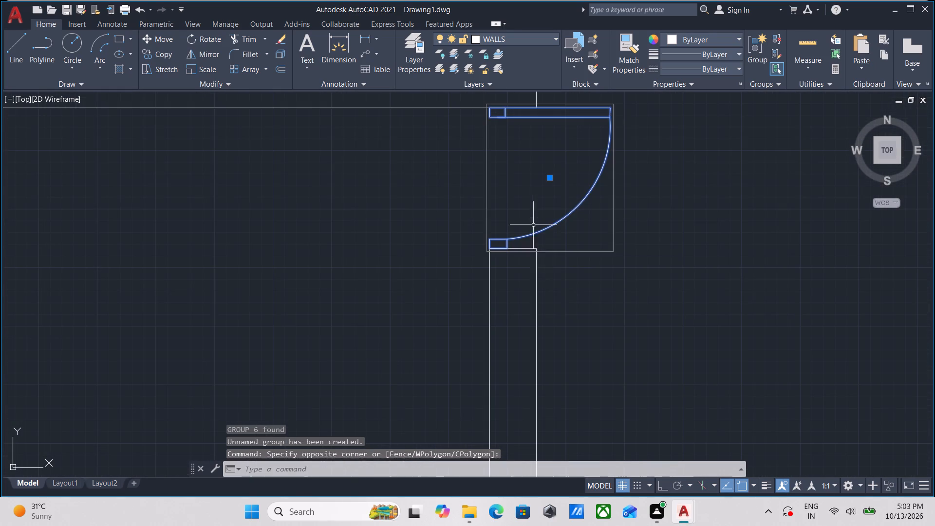
pyautogui.scroll(-2, 556, 214)
pyautogui.moveTo(556, 214); pyautogui.dragTo(559, 253, button='middle')
pyautogui.press('Escape')
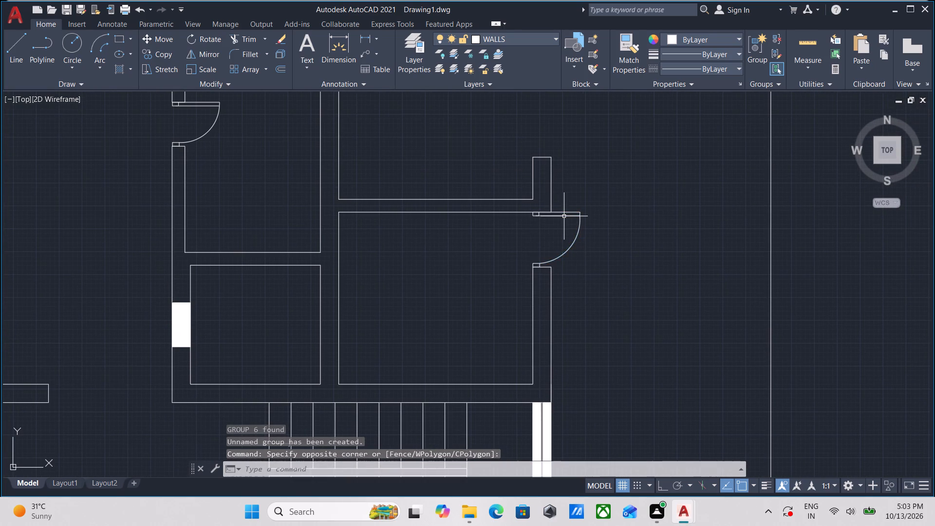
# Copy the door beside the window southwest of the staircase by its lower-left jamb corner to the space east of the wall stub north of the resized door.
pyautogui.moveTo(567, 225); pyautogui.dragTo(598, 291, button='middle')
pyautogui.scroll(-2, 596, 263)
pyautogui.middleClick(596, 263)
pyautogui.scroll(2, 596, 263)
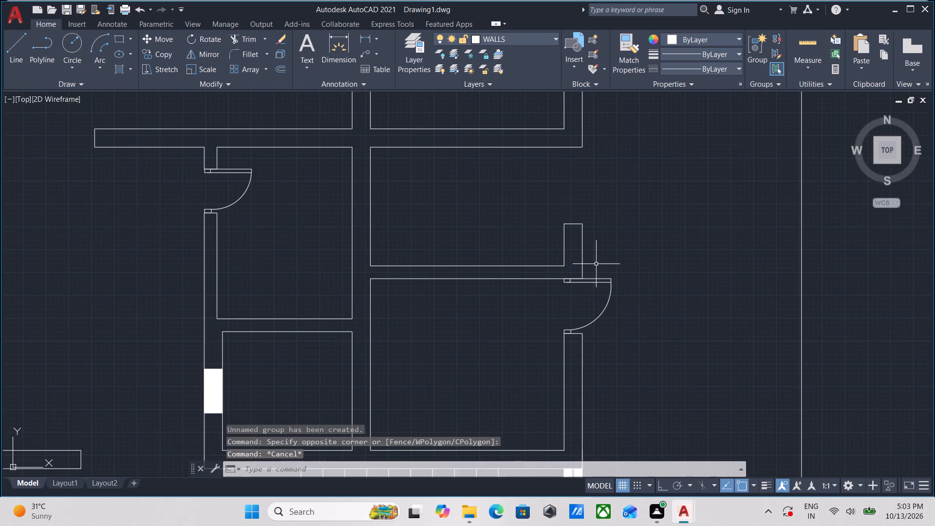
pyautogui.moveTo(595, 280); pyautogui.dragTo(594, 261, button='middle')
pyautogui.moveTo(523, 237); pyautogui.dragTo(621, 88, button='middle')
pyautogui.scroll(-1, 476, 248)
pyautogui.moveTo(484, 227); pyautogui.dragTo(573, 104, button='middle')
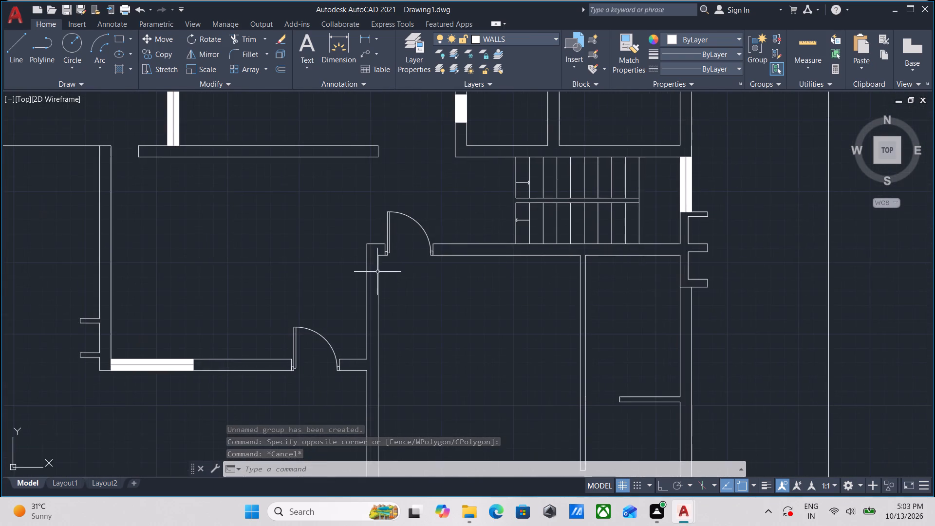
pyautogui.moveTo(385, 258); pyautogui.dragTo(468, 166, button='middle')
pyautogui.scroll(1, 367, 248)
pyautogui.moveTo(455, 212); pyautogui.dragTo(446, 224)
pyautogui.click(419, 259)
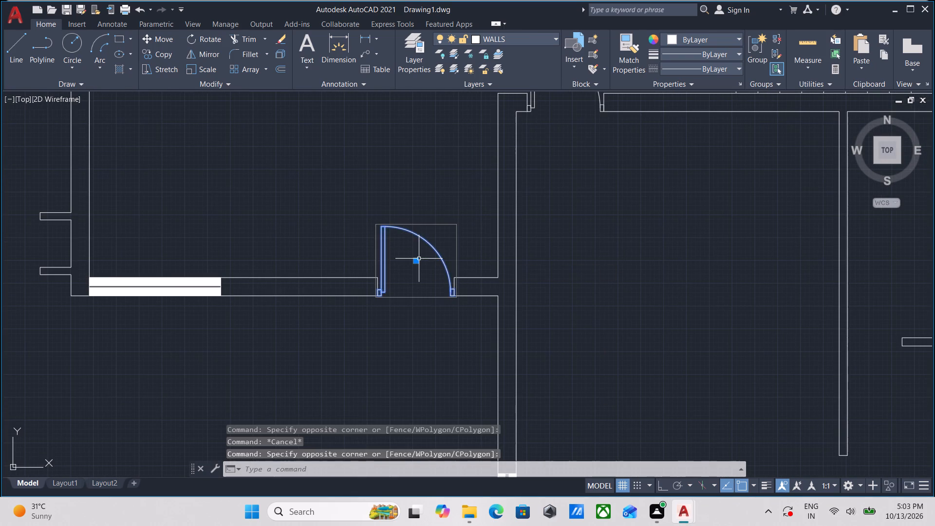
pyautogui.moveTo(419, 259); pyautogui.dragTo(440, 236, button='middle')
pyautogui.press('c')
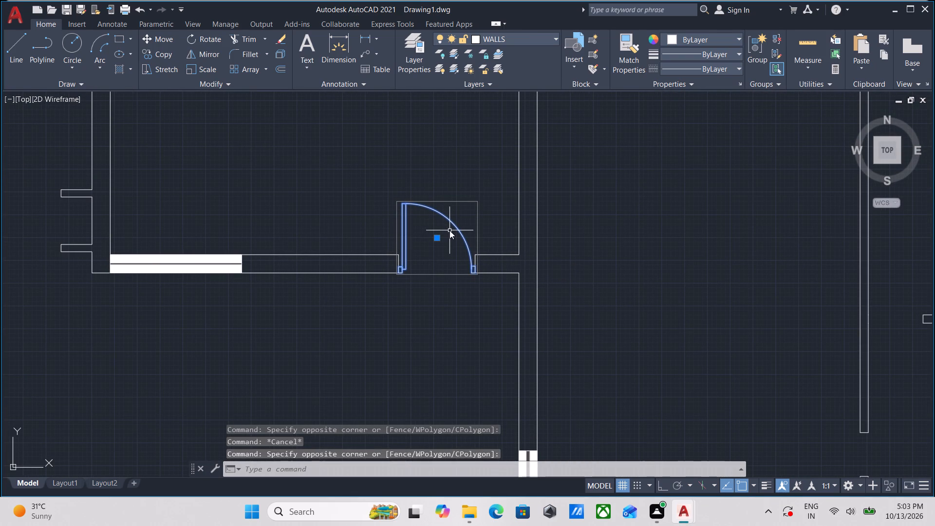
pyautogui.press('o')
pyautogui.press('Return')
pyautogui.scroll(1, 420, 296)
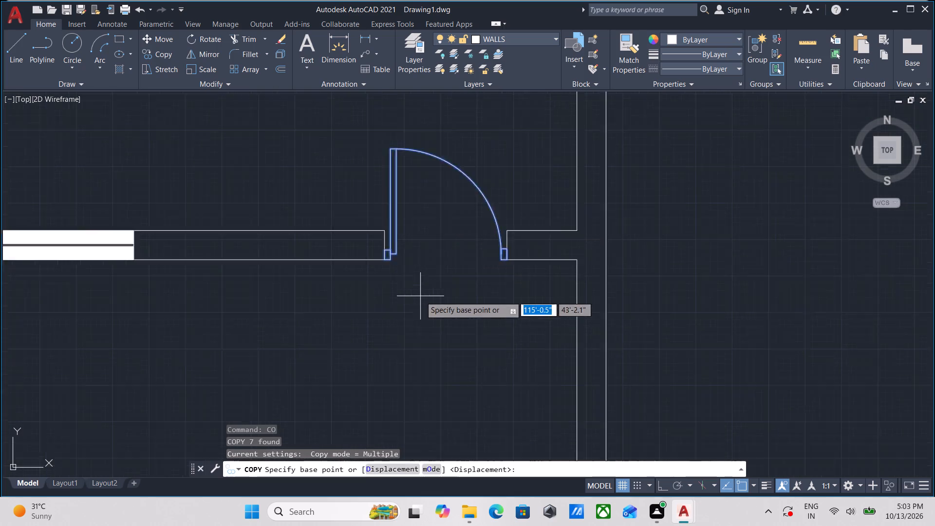
pyautogui.scroll(1, 420, 296)
pyautogui.click(361, 238)
pyautogui.scroll(-2, 558, 169)
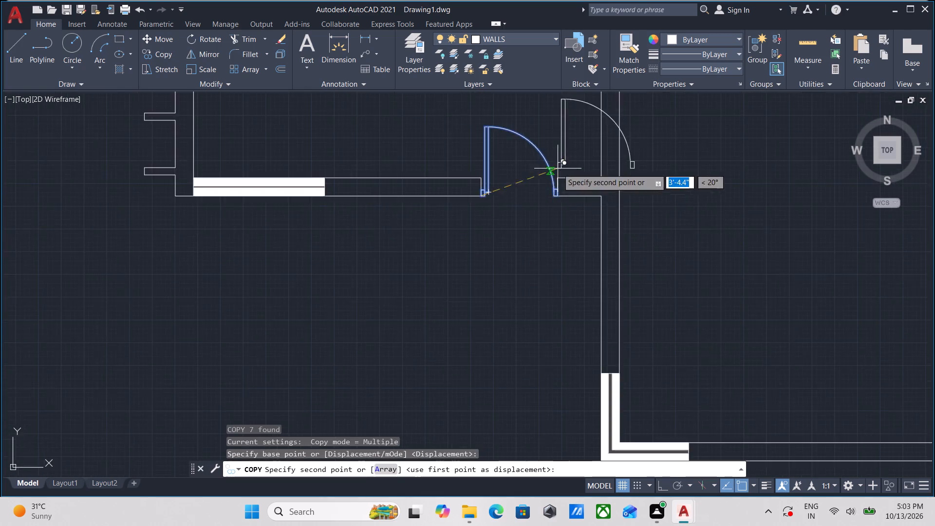
pyautogui.moveTo(558, 169); pyautogui.dragTo(430, 326, button='middle')
pyautogui.scroll(-3, 563, 225)
pyautogui.moveTo(563, 225); pyautogui.dragTo(437, 317, button='middle')
pyautogui.moveTo(595, 169); pyautogui.dragTo(565, 233, button='middle')
pyautogui.scroll(2, 524, 194)
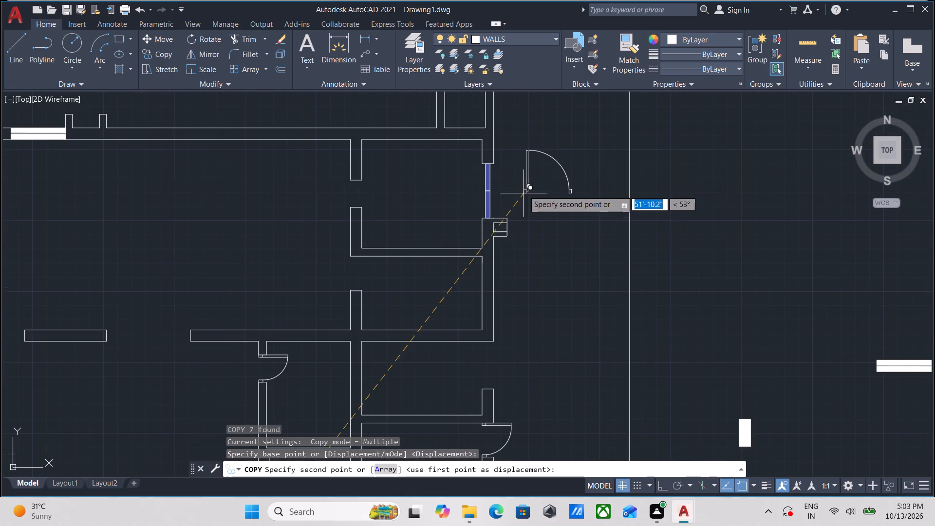
pyautogui.scroll(-2, 621, 194)
pyautogui.moveTo(622, 194); pyautogui.dragTo(547, 199, button='middle')
pyautogui.scroll(3, 499, 285)
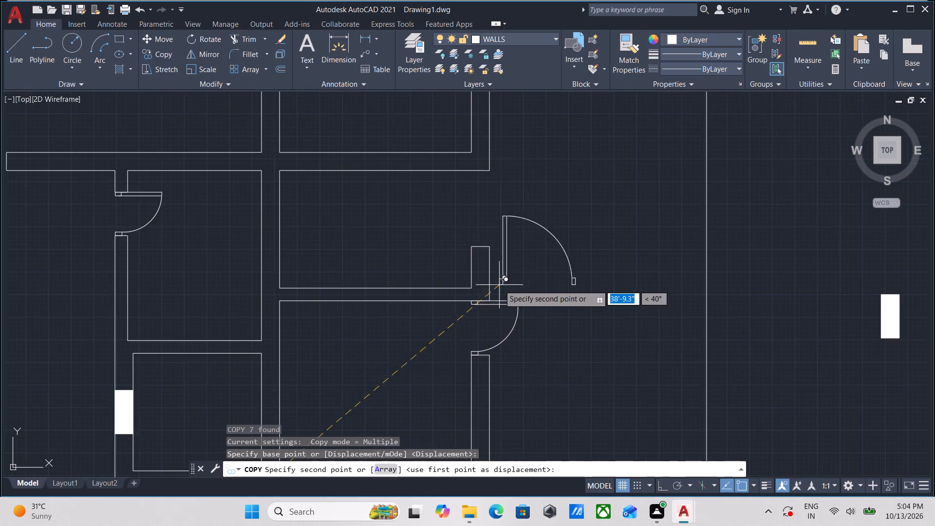
pyautogui.scroll(3, 499, 285)
pyautogui.click(554, 194)
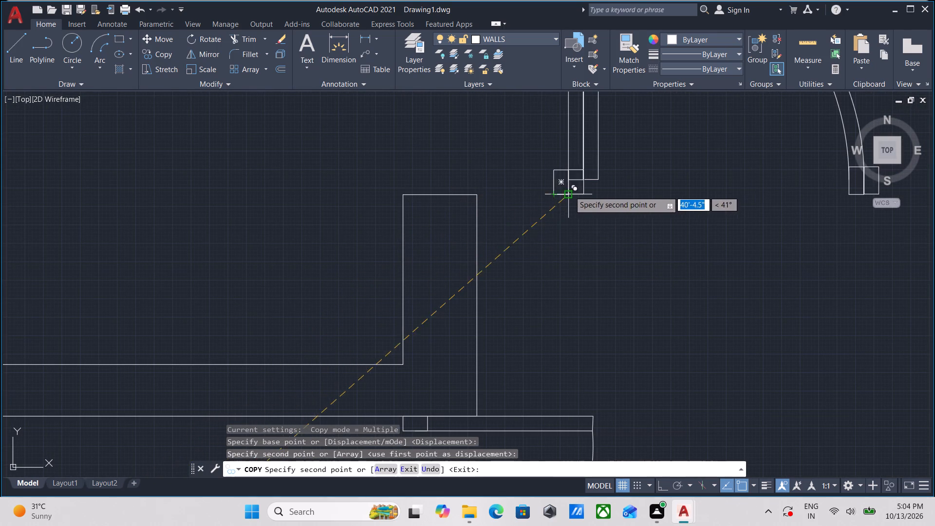
# Rotate the copied door east of the wall stub 90° counterclockwise about its lower-left jamb corner, with ortho on.
pyautogui.press('Escape')
pyautogui.moveTo(590, 191); pyautogui.dragTo(542, 336, button='middle')
pyautogui.moveTo(786, 135); pyautogui.dragTo(709, 182)
pyautogui.click(598, 234)
pyautogui.moveTo(539, 273); pyautogui.dragTo(559, 304, button='middle')
pyautogui.write('ro')
pyautogui.press('Return')
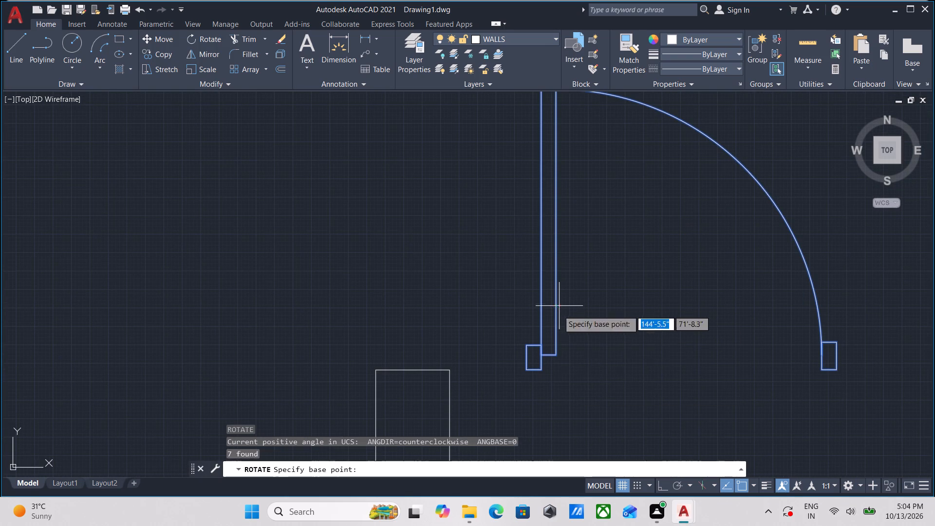
pyautogui.click(528, 373)
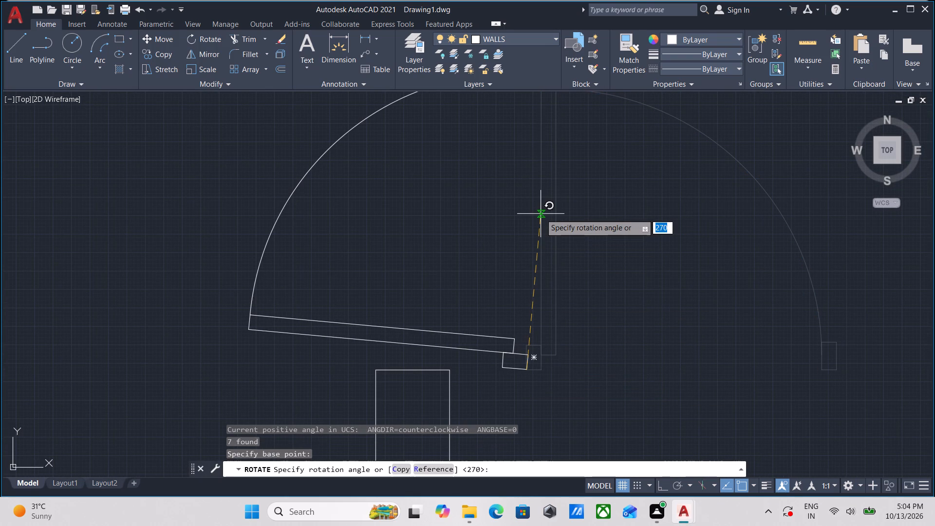
pyautogui.press('F8')
pyautogui.click(510, 114)
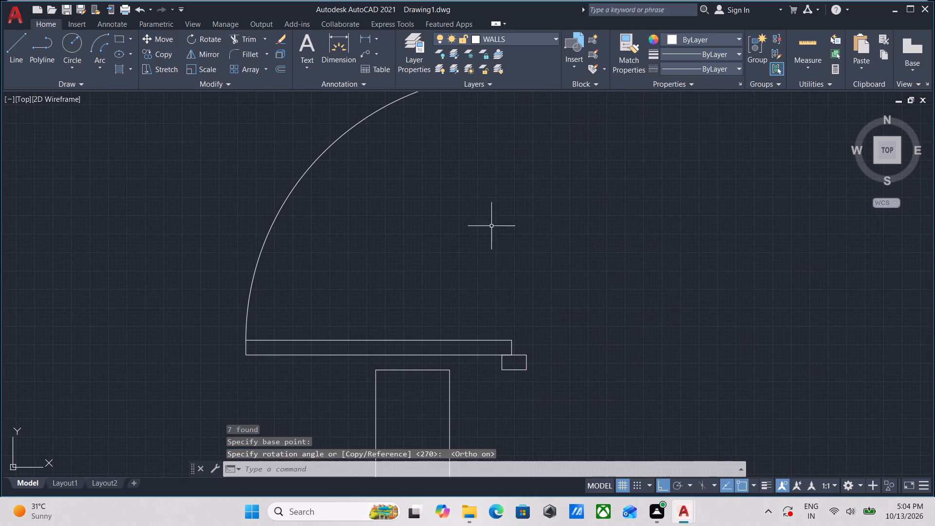
# Move the rotated door by its hinge-side jamb's lower-edge midpoint to the midpoint of the wall stub's top edge.
pyautogui.click(491, 225)
pyautogui.click(212, 311)
pyautogui.moveTo(440, 304); pyautogui.dragTo(364, 310, button='middle')
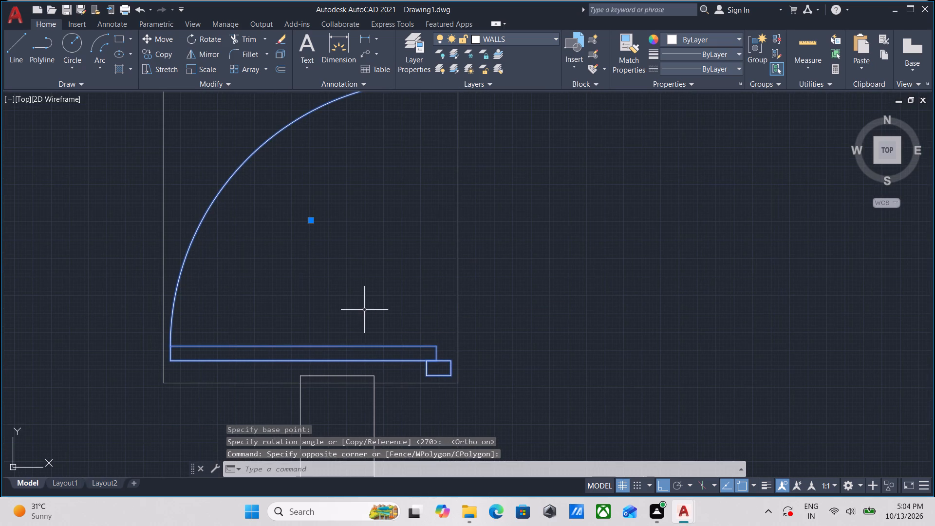
pyautogui.press('m')
pyautogui.press('Return')
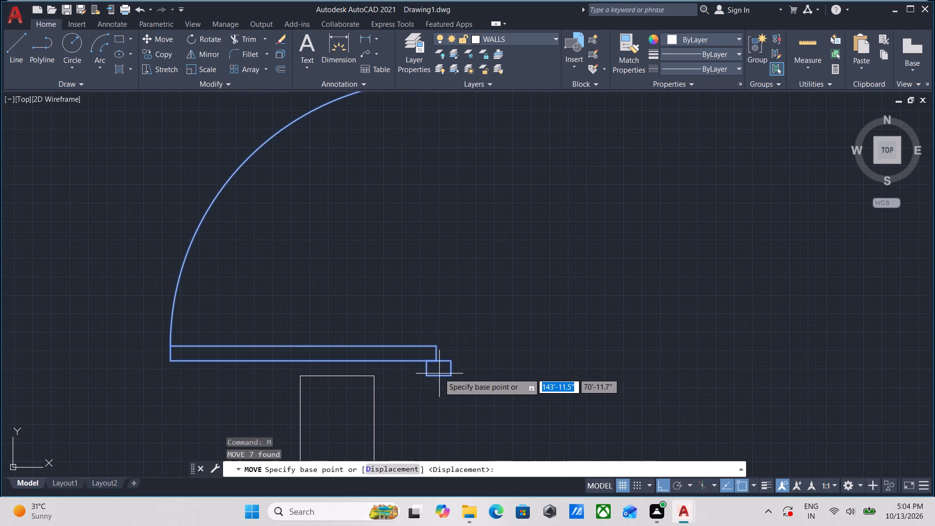
pyautogui.click(437, 373)
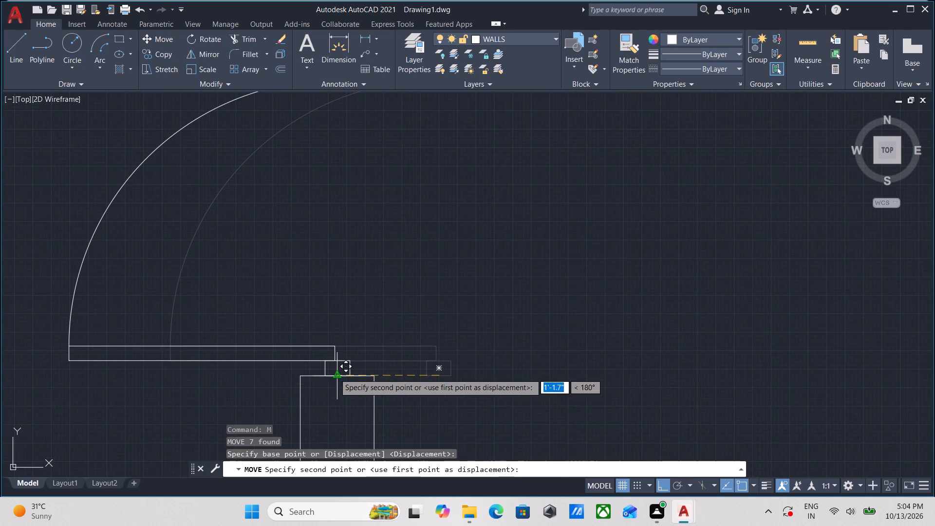
pyautogui.click(335, 374)
# Examine the placed doors, the plan's windows and remaining wall openings, and the spare symbols east of the plan.
pyautogui.scroll(1, 355, 347)
pyautogui.scroll(-3, 355, 347)
pyautogui.moveTo(355, 347); pyautogui.dragTo(360, 436, button='middle')
pyautogui.moveTo(374, 371); pyautogui.dragTo(426, 332, button='middle')
pyautogui.scroll(-1, 383, 364)
pyautogui.scroll(-2, 460, 311)
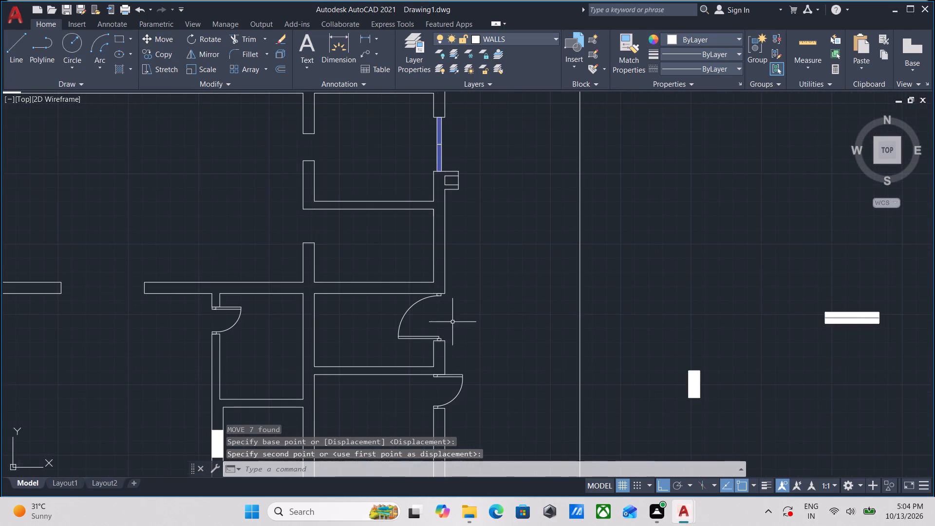
pyautogui.moveTo(414, 341); pyautogui.dragTo(498, 258, button='middle')
pyautogui.scroll(-2, 526, 270)
pyautogui.moveTo(526, 285); pyautogui.dragTo(547, 238, button='middle')
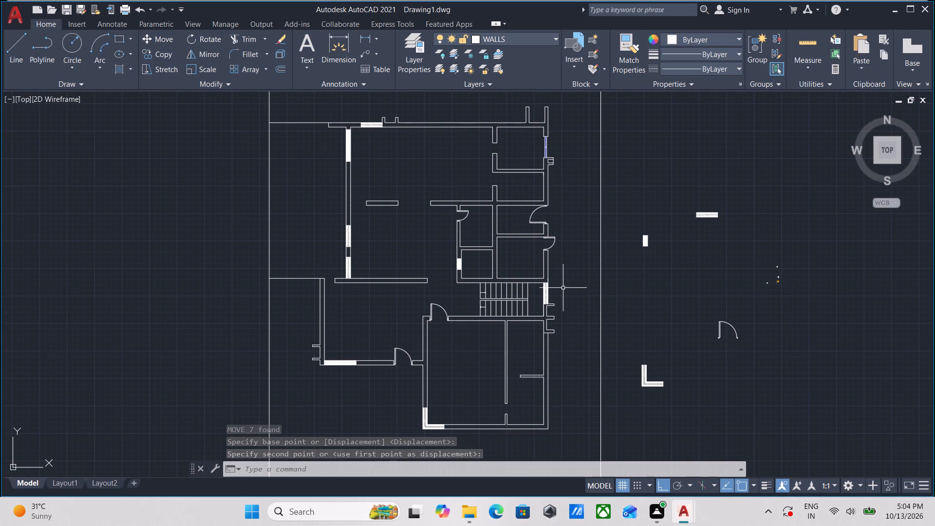
pyautogui.scroll(2, 550, 258)
pyautogui.moveTo(542, 258); pyautogui.dragTo(541, 284, button='middle')
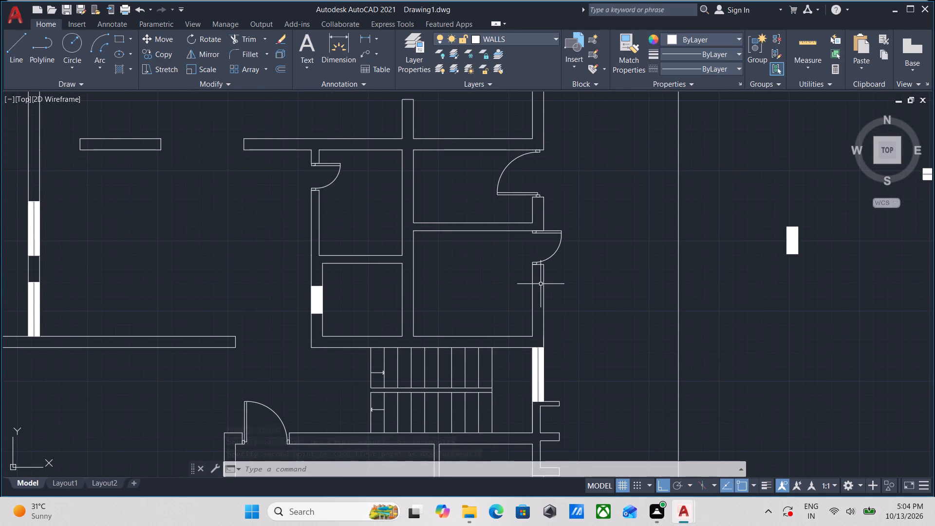
pyautogui.scroll(-1, 541, 284)
pyautogui.middleClick(541, 284)
pyautogui.moveTo(480, 303); pyautogui.dragTo(512, 325, button='middle')
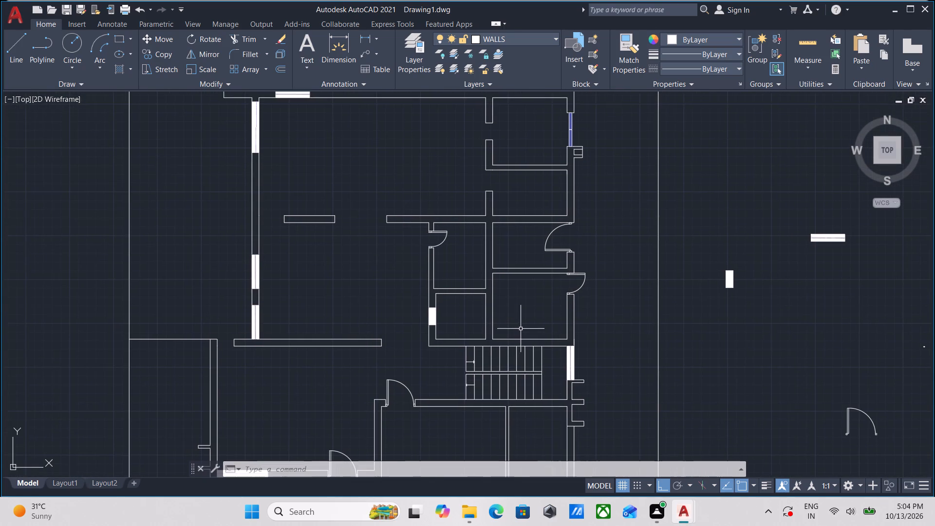
pyautogui.scroll(-1, 520, 279)
pyautogui.moveTo(520, 279); pyautogui.dragTo(524, 288, button='middle')
pyautogui.scroll(1, 489, 212)
pyautogui.moveTo(427, 268); pyautogui.dragTo(537, 208, button='middle')
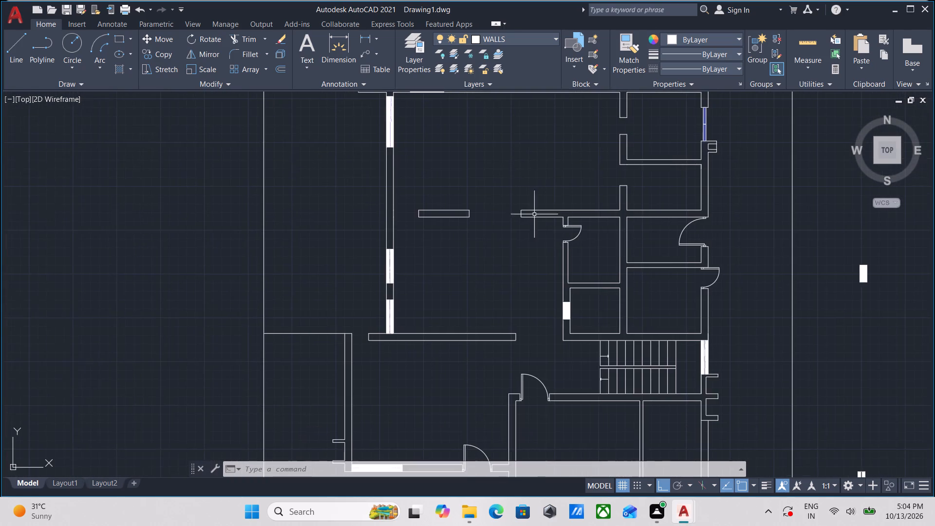
pyautogui.moveTo(464, 267); pyautogui.dragTo(511, 186, button='middle')
pyautogui.moveTo(502, 266); pyautogui.dragTo(522, 172, button='middle')
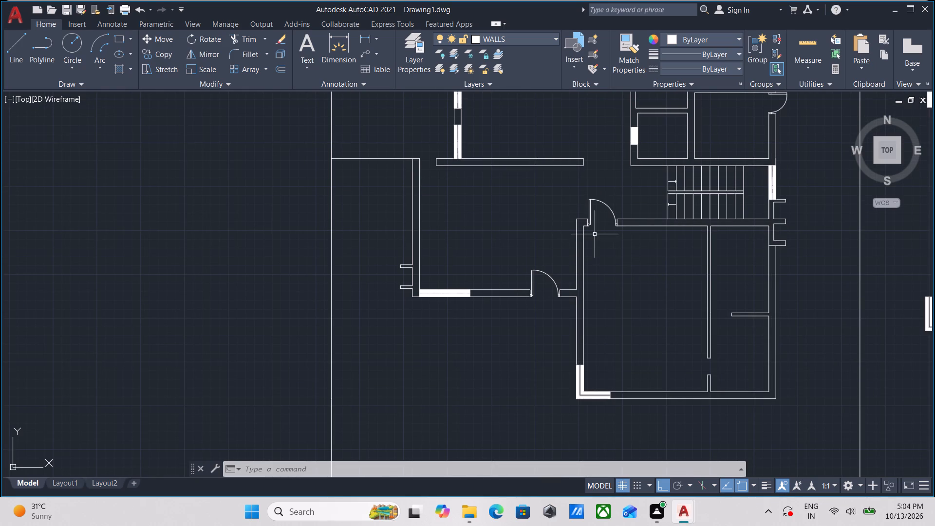
pyautogui.scroll(-1, 595, 234)
pyautogui.moveTo(595, 234); pyautogui.dragTo(590, 265, button='middle')
pyautogui.scroll(1, 497, 201)
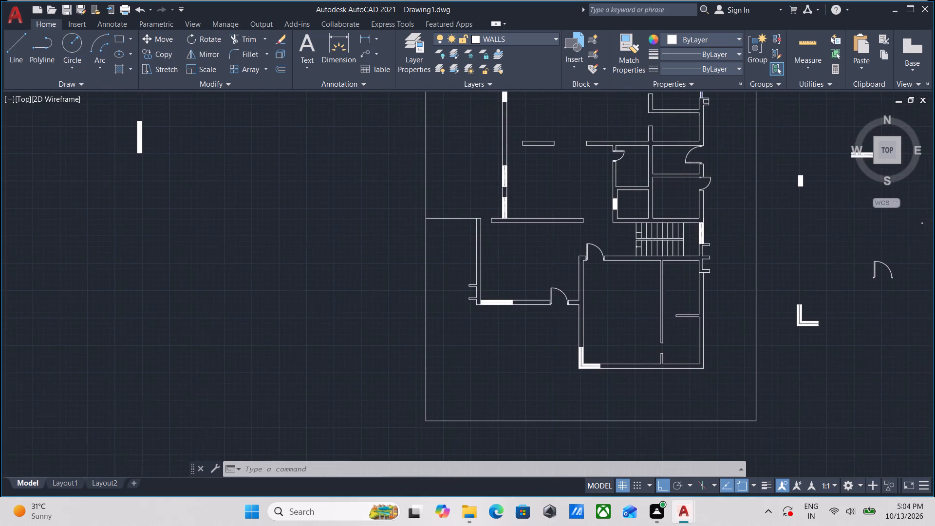
pyautogui.moveTo(656, 222); pyautogui.dragTo(467, 280, button='middle')
pyautogui.scroll(1, 524, 247)
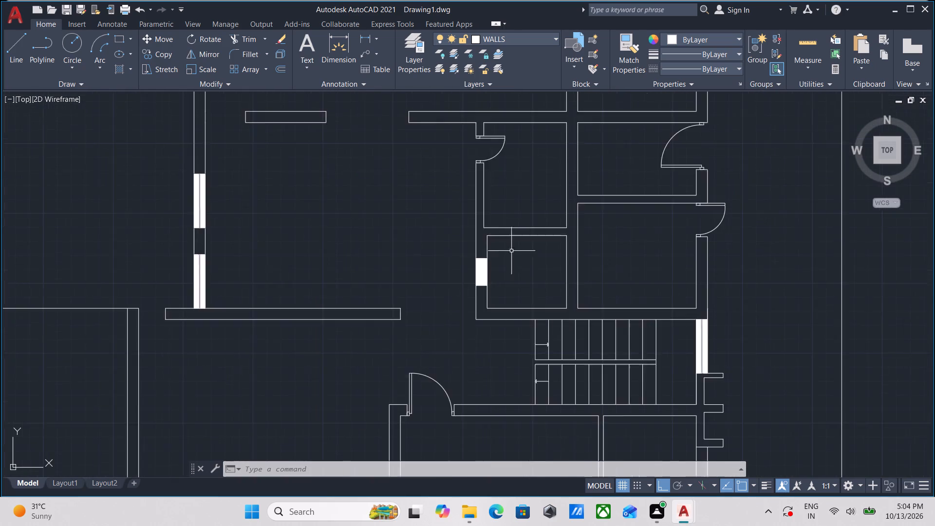
pyautogui.scroll(4, 500, 253)
pyautogui.scroll(-6, 509, 267)
pyautogui.moveTo(481, 279); pyautogui.dragTo(523, 260, button='middle')
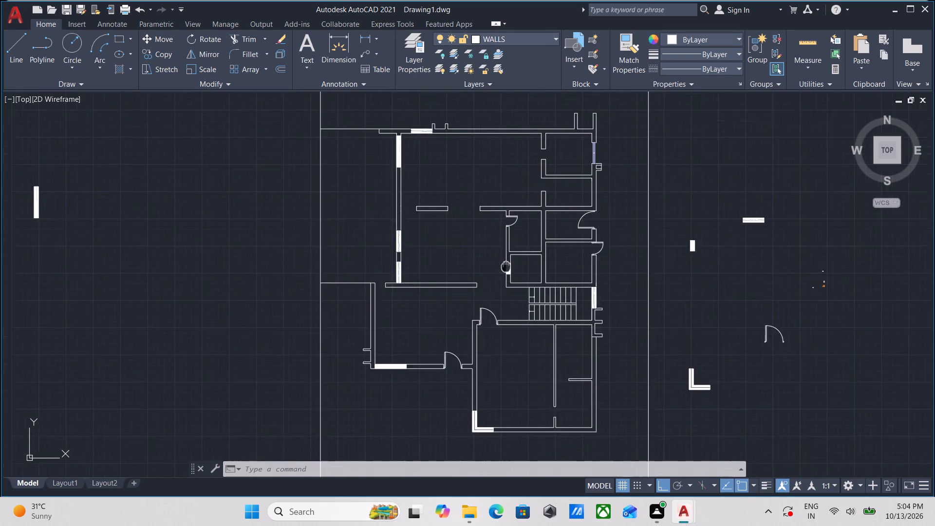
pyautogui.moveTo(523, 260); pyautogui.dragTo(555, 241, button='middle')
pyautogui.scroll(2, 375, 284)
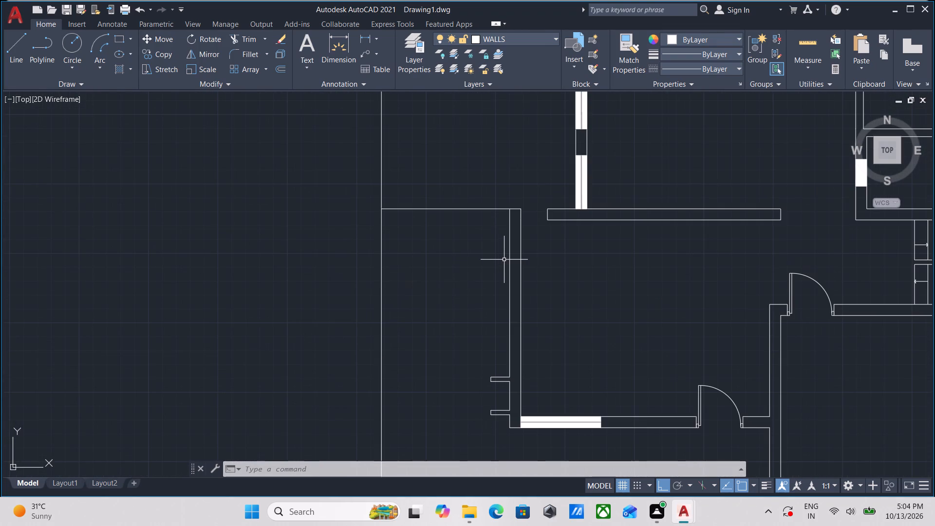
pyautogui.moveTo(547, 365); pyautogui.dragTo(534, 269, button='middle')
pyautogui.scroll(3, 536, 360)
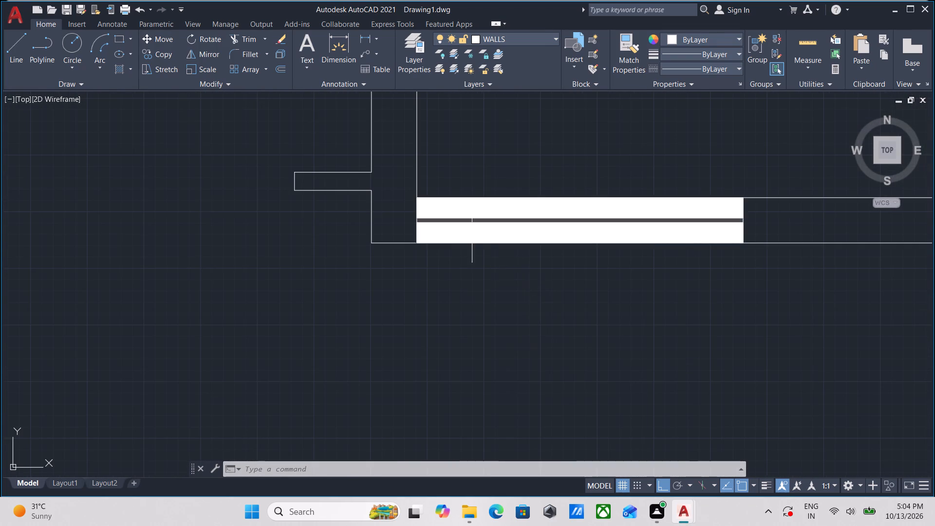
pyautogui.scroll(3, 469, 237)
pyautogui.scroll(3, 244, 167)
pyautogui.scroll(-4, 244, 167)
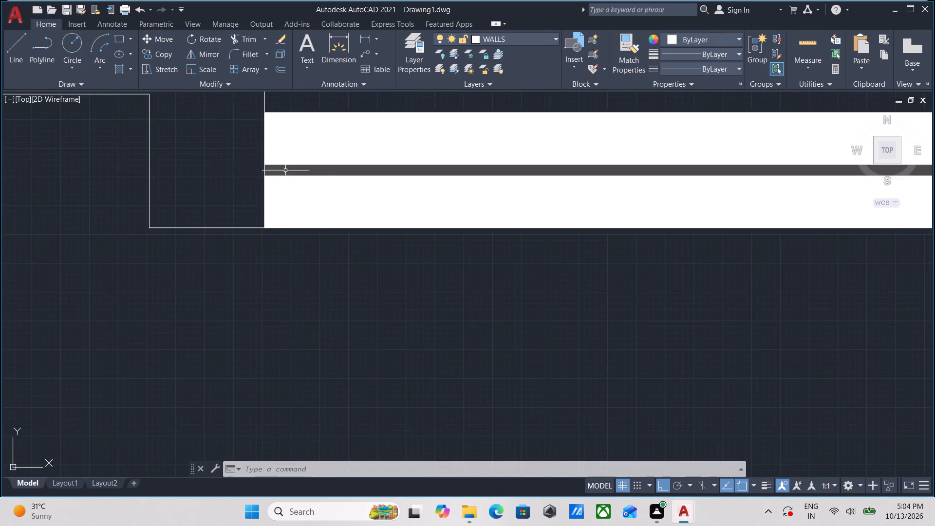
pyautogui.scroll(-5, 331, 185)
pyautogui.moveTo(367, 226); pyautogui.dragTo(439, 435, button='middle')
pyautogui.moveTo(472, 329); pyautogui.dragTo(401, 416, button='middle')
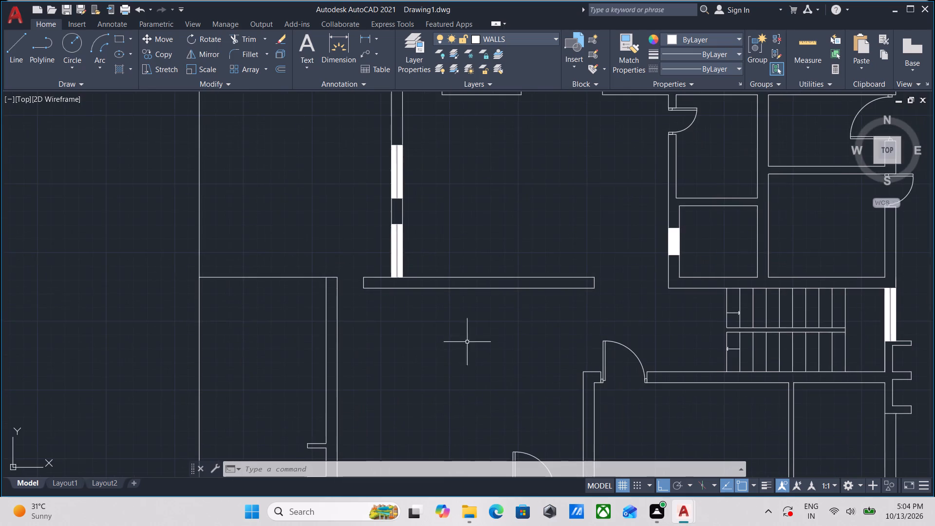
pyautogui.scroll(-1, 527, 286)
pyautogui.moveTo(527, 286); pyautogui.dragTo(461, 340, button='middle')
pyautogui.moveTo(542, 260); pyautogui.dragTo(513, 339, button='middle')
pyautogui.moveTo(437, 218); pyautogui.dragTo(397, 148, button='middle')
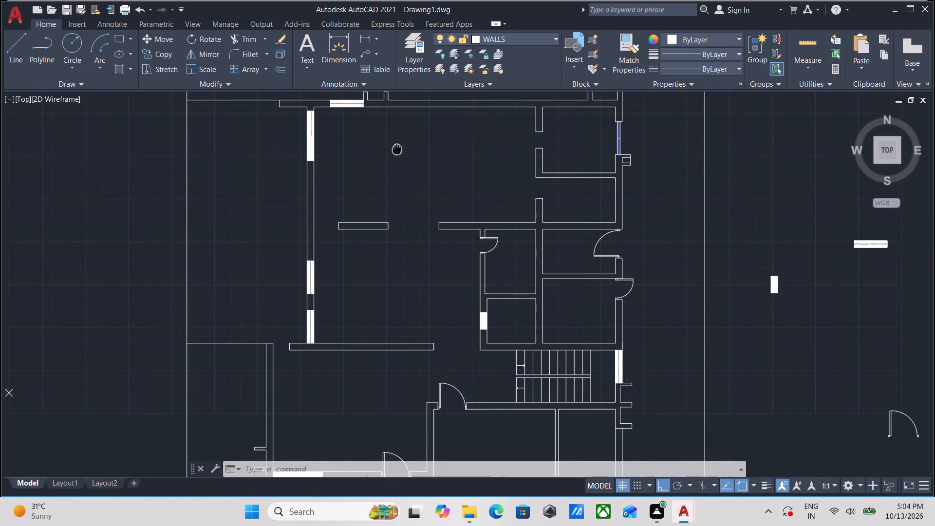
pyautogui.moveTo(689, 307); pyautogui.dragTo(553, 274, button='middle')
pyautogui.moveTo(675, 301); pyautogui.dragTo(642, 206, button='middle')
pyautogui.scroll(3, 581, 417)
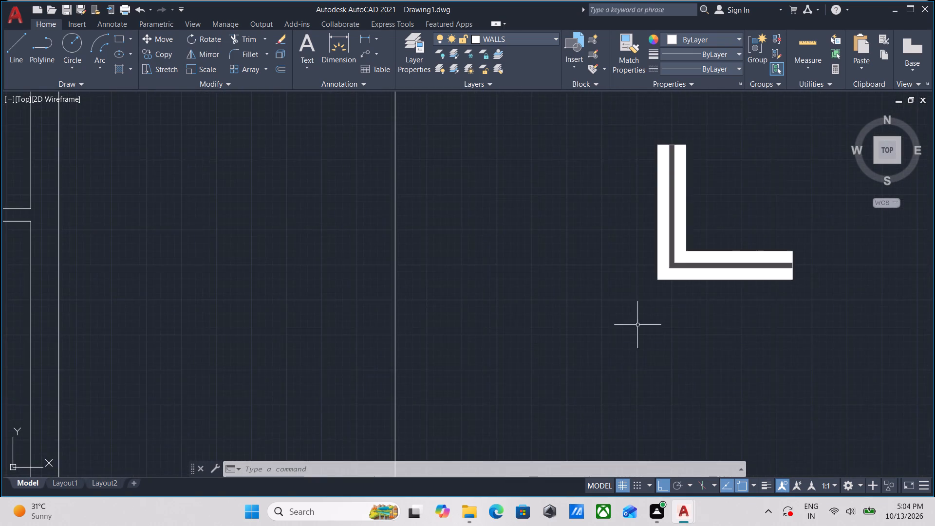
pyautogui.scroll(-1, 647, 266)
pyautogui.moveTo(647, 273); pyautogui.dragTo(617, 423, button='middle')
pyautogui.moveTo(615, 236); pyautogui.dragTo(643, 352, button='middle')
pyautogui.scroll(-1, 630, 213)
pyautogui.moveTo(628, 234); pyautogui.dragTo(627, 377, button='middle')
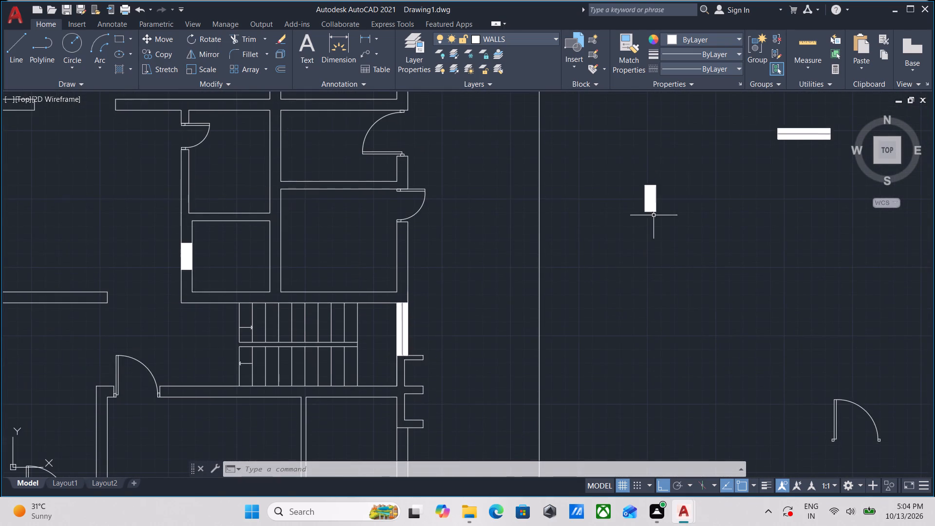
# Ungroup the small solid-filled upright rectangle among the spare symbols east of the plan.
pyautogui.scroll(2, 656, 193)
pyautogui.moveTo(684, 202); pyautogui.dragTo(677, 203)
pyautogui.click(574, 207)
pyautogui.scroll(2, 646, 210)
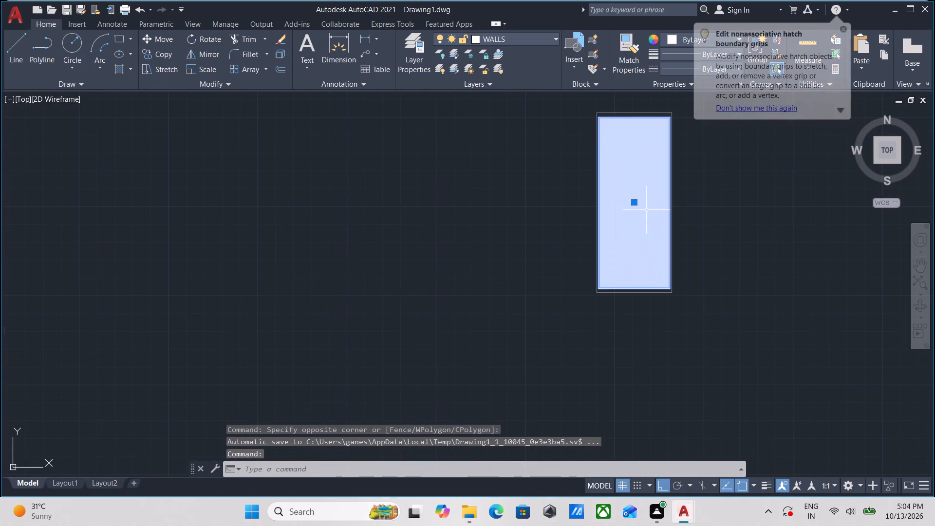
pyautogui.write('ung')
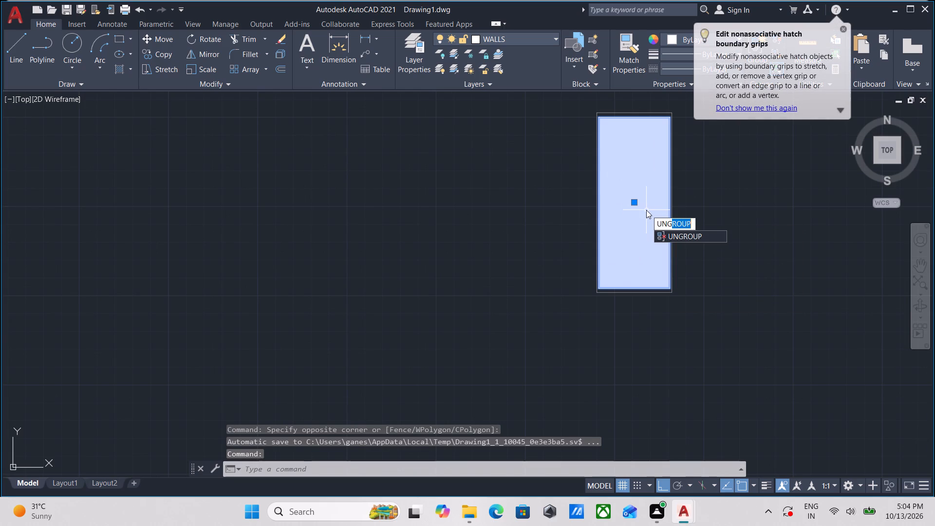
pyautogui.press('Return')
# Rotate the ungrouped rectangle and its fill 270° about the lower-right corner so it lies horizontally.
pyautogui.moveTo(708, 179); pyautogui.dragTo(688, 190)
pyautogui.click(540, 233)
pyautogui.scroll(-1, 574, 225)
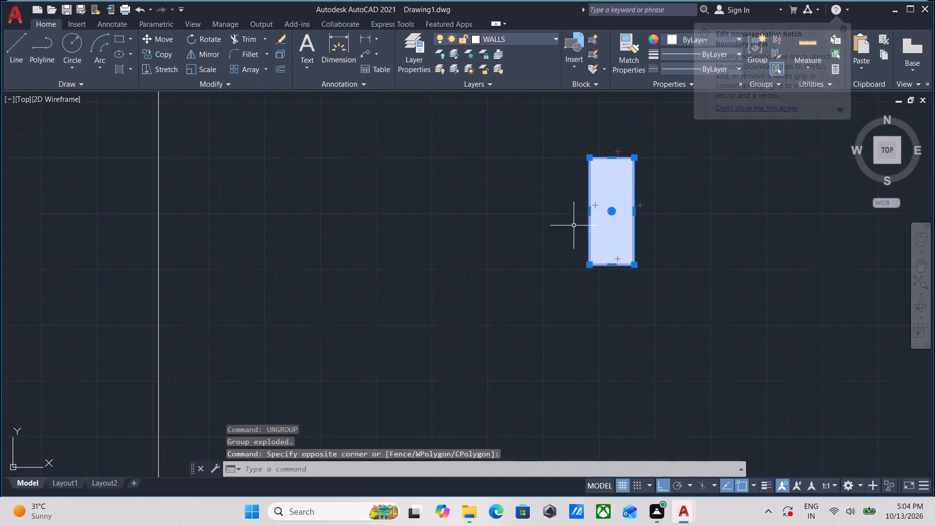
pyautogui.moveTo(576, 246); pyautogui.dragTo(570, 278, button='middle')
pyautogui.scroll(1, 570, 278)
pyautogui.write('ro')
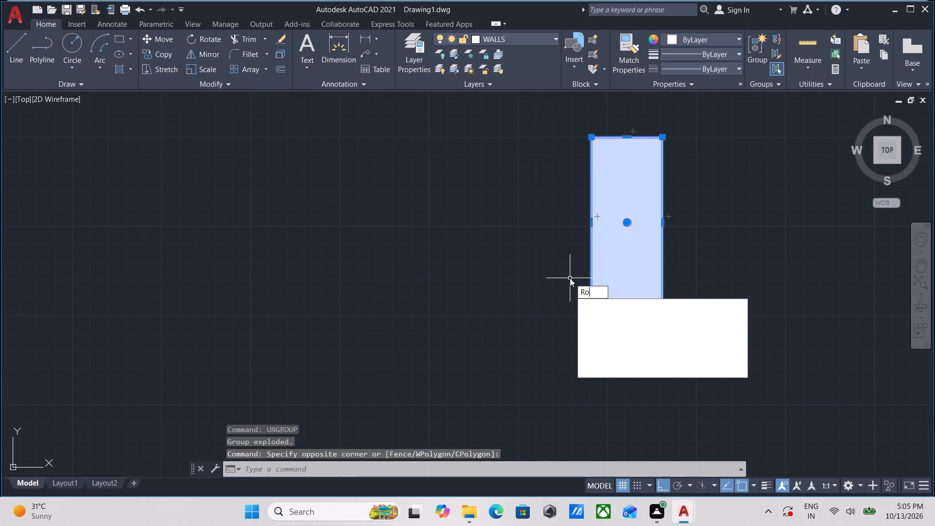
pyautogui.press('Return')
pyautogui.click(663, 310)
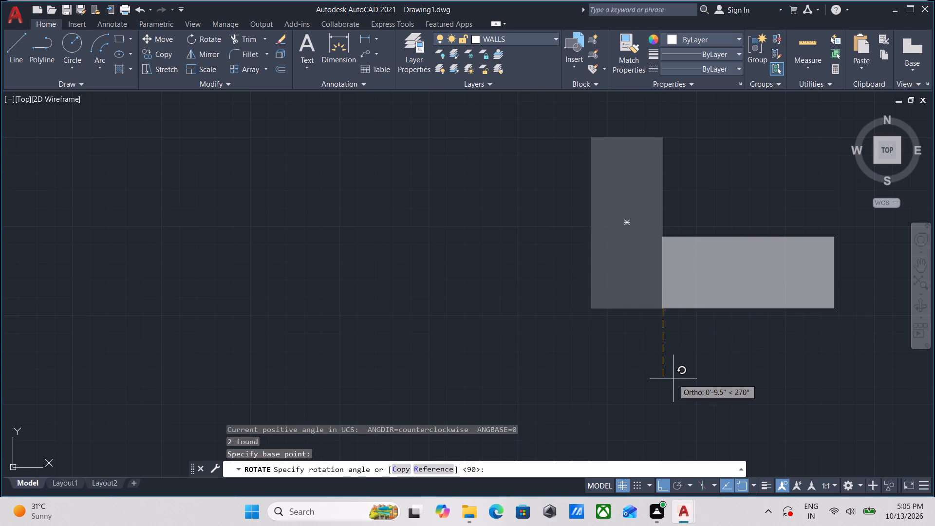
pyautogui.click(673, 379)
# Erase the white gradient fill from the rotated rectangle, keeping its outline.
pyautogui.click(804, 376)
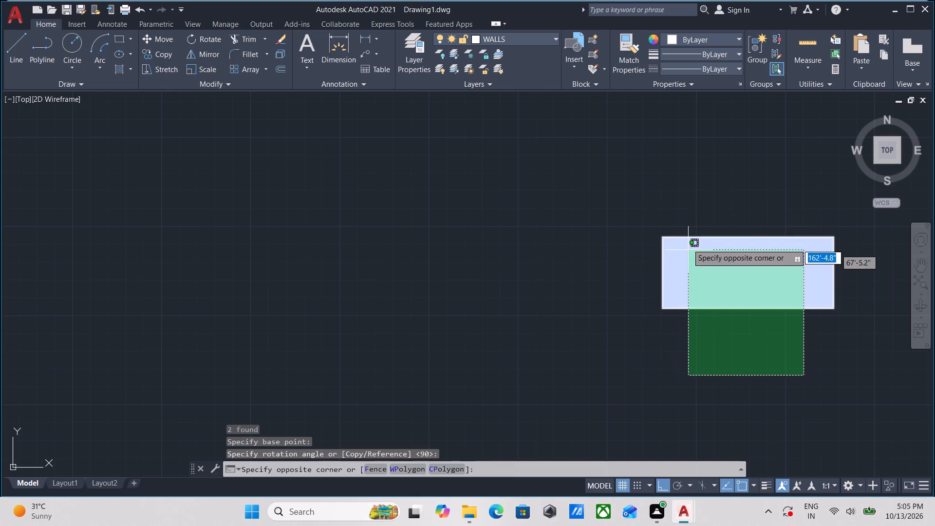
pyautogui.press('Escape')
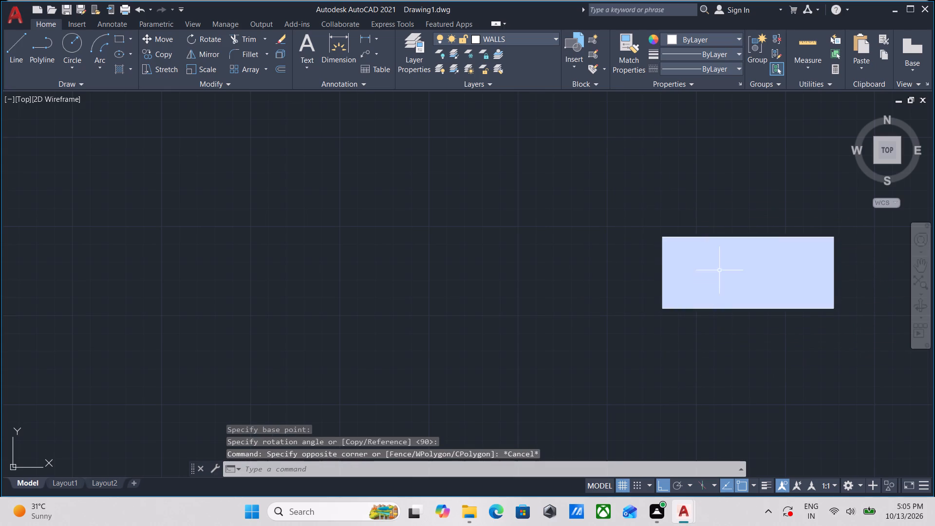
pyautogui.click(719, 270)
pyautogui.rightClick(719, 270)
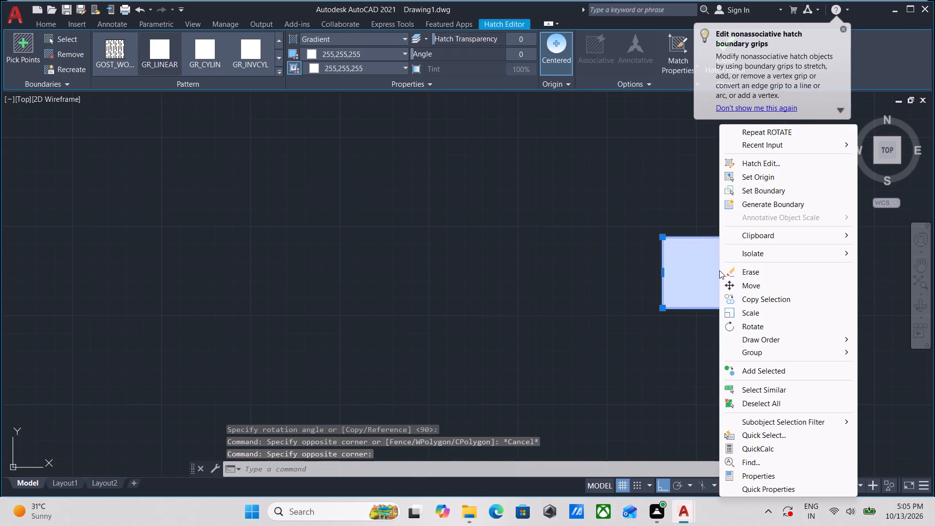
pyautogui.click(739, 270)
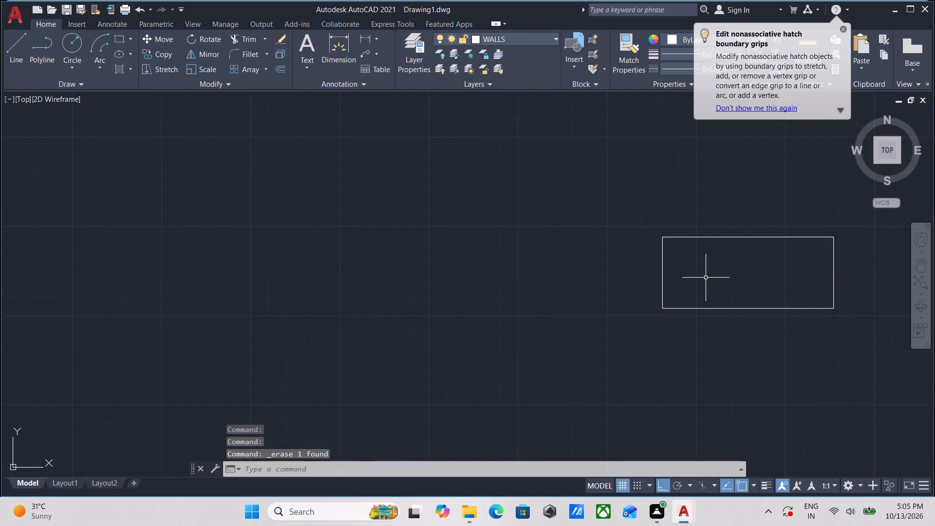
# Draw a horizontal centre line through the rectangle between the midpoints of its two short sides.
pyautogui.moveTo(706, 278); pyautogui.dragTo(603, 301, button='middle')
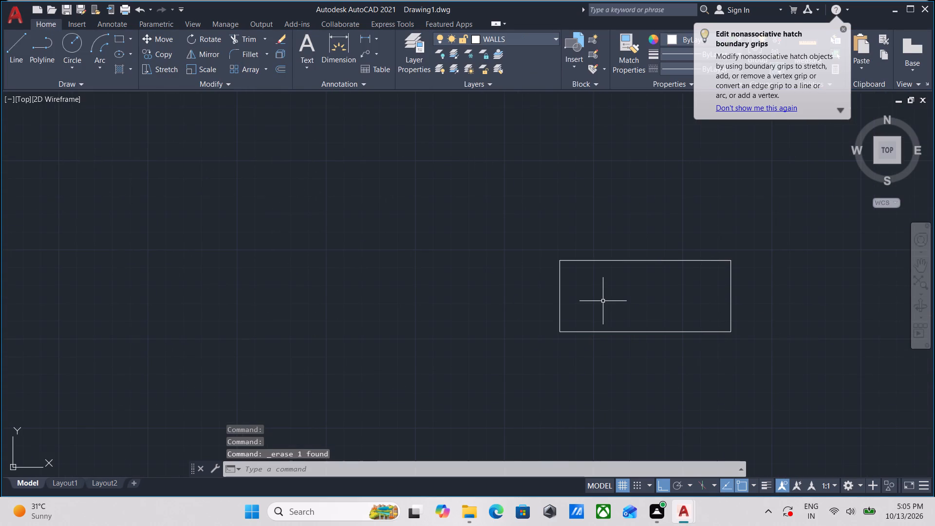
pyautogui.press('l')
pyautogui.press('Return')
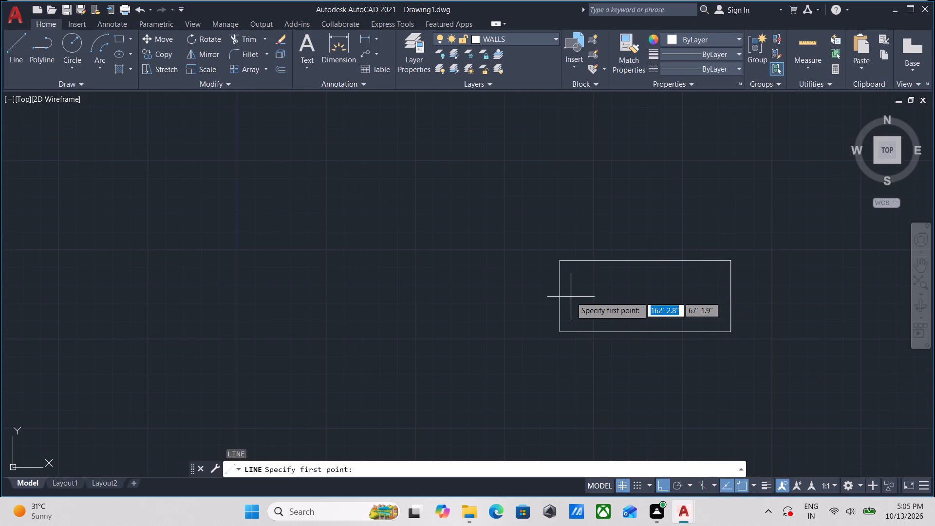
pyautogui.click(560, 294)
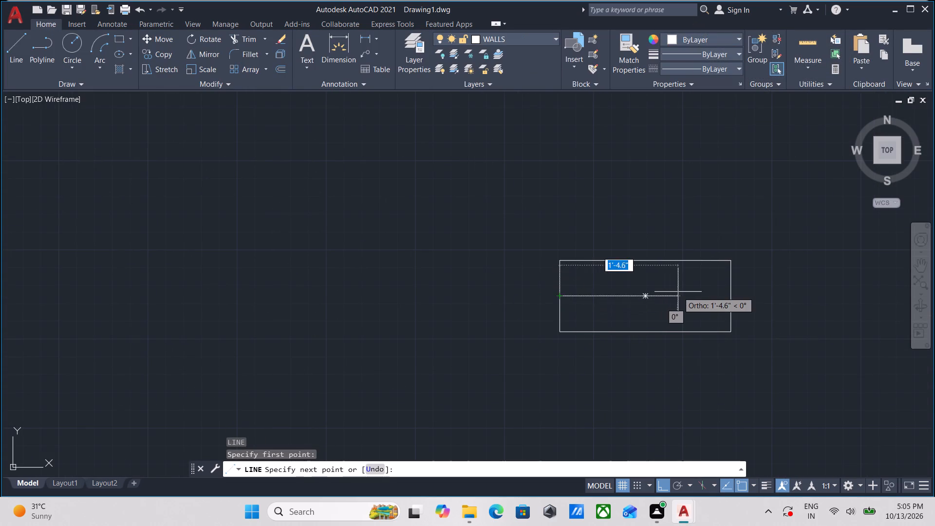
pyautogui.moveTo(678, 292); pyautogui.dragTo(573, 297, button='middle')
pyautogui.click(629, 301)
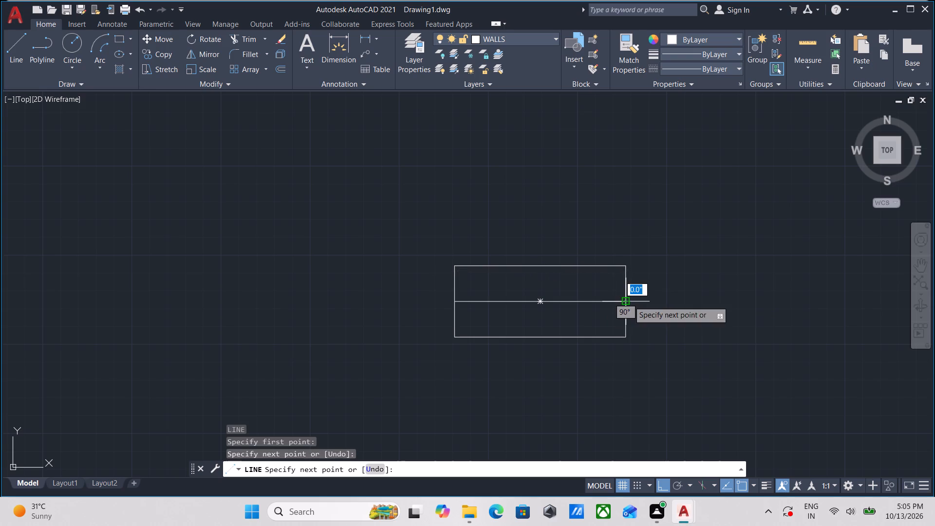
# Offset the rectangle's horizontal centre line 0.5" above and 0.5" below.
pyautogui.press('Escape')
pyautogui.click(613, 311)
pyautogui.click(588, 290)
pyautogui.moveTo(588, 290); pyautogui.dragTo(606, 307, button='middle')
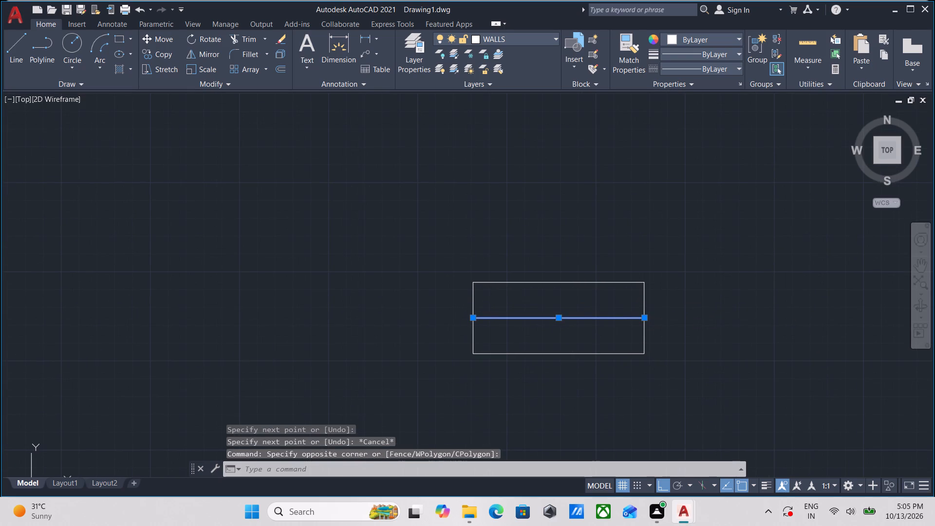
pyautogui.press('o')
pyautogui.press('Return')
pyautogui.scroll(3, 553, 324)
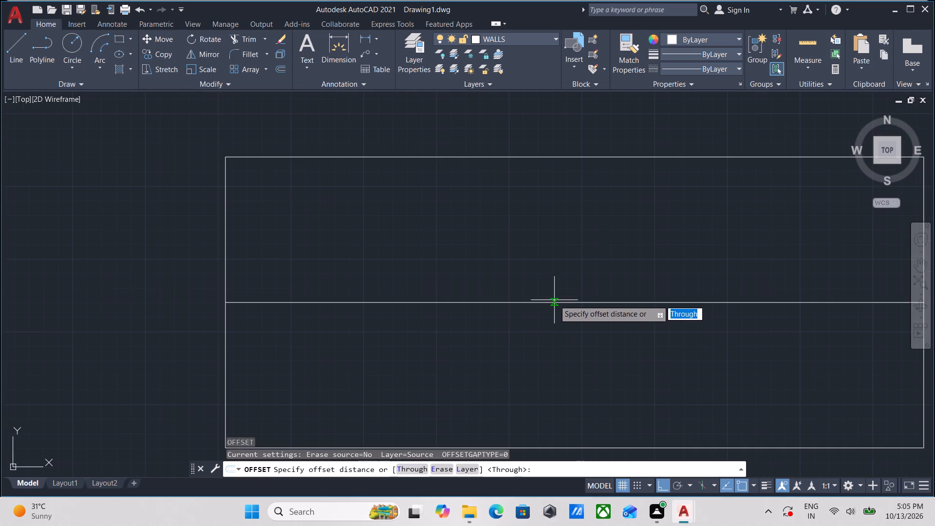
pyautogui.click(554, 300)
pyautogui.click(552, 275)
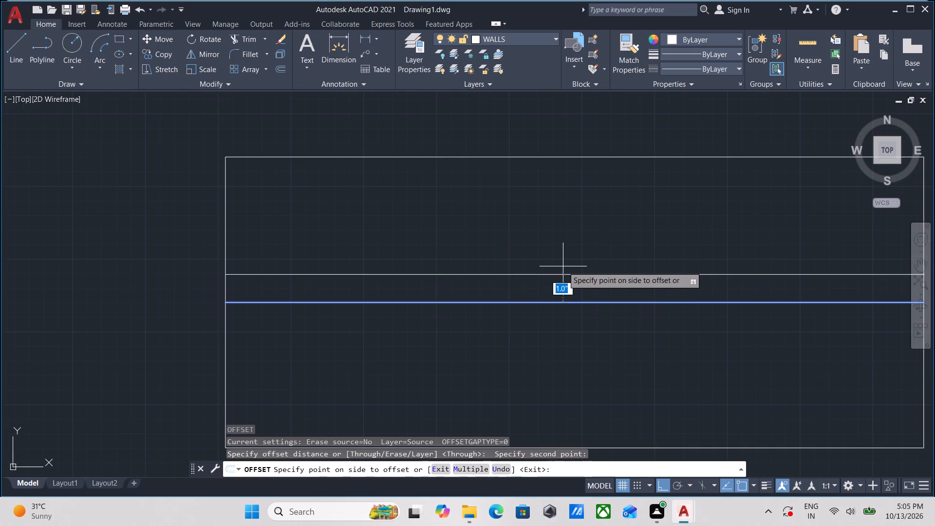
pyautogui.press('0')
pyautogui.write('.5')
pyautogui.press('Return')
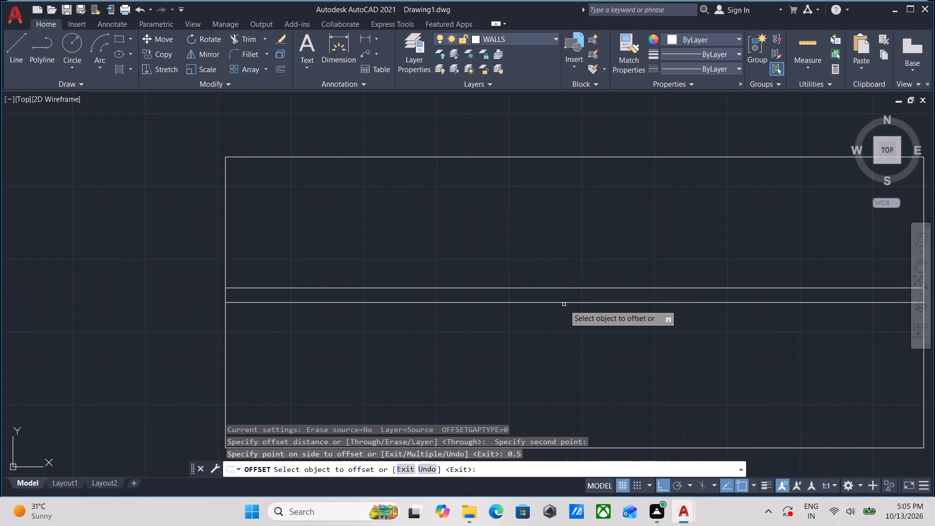
pyautogui.click(566, 301)
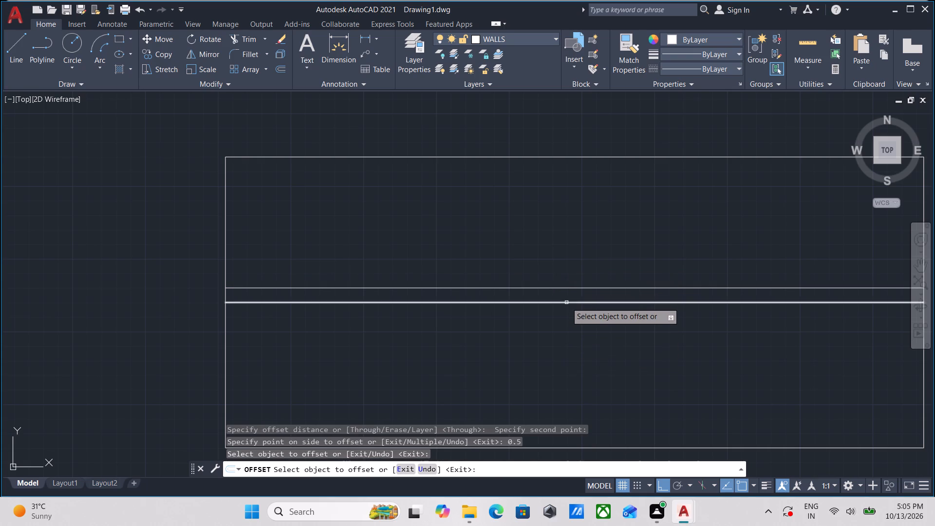
pyautogui.click(566, 302)
pyautogui.press('0')
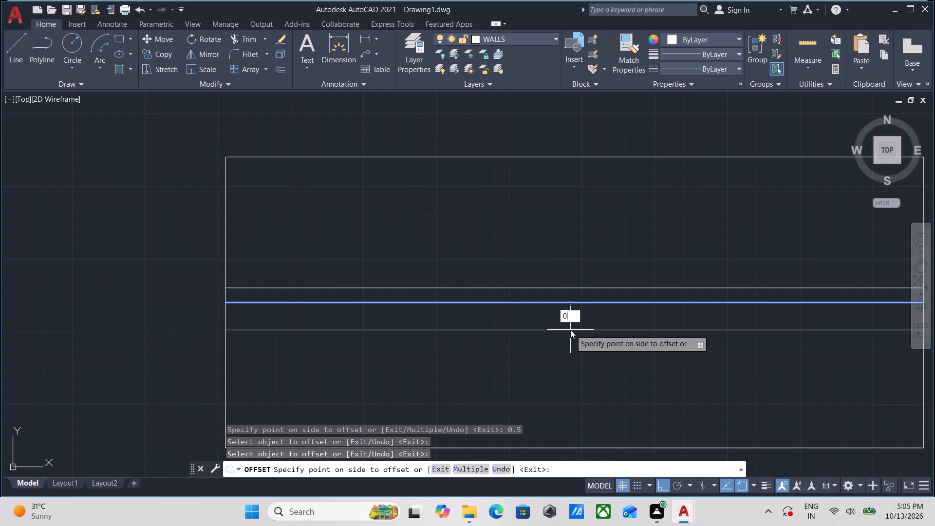
pyautogui.write('.5')
pyautogui.press('Return')
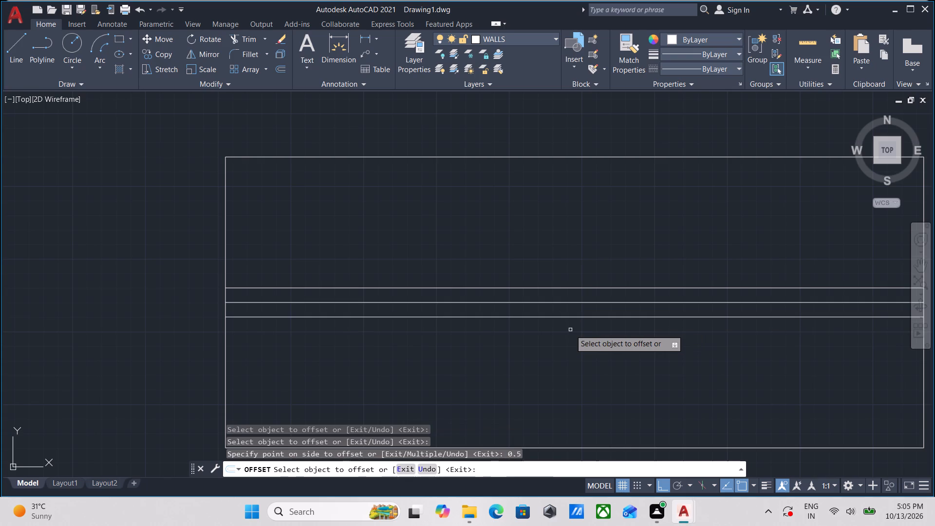
pyautogui.press('Escape')
# Erase the original centre line between the two offset lines.
pyautogui.scroll(3, 571, 330)
pyautogui.moveTo(556, 252); pyautogui.dragTo(572, 294, button='middle')
pyautogui.moveTo(571, 290); pyautogui.dragTo(562, 279)
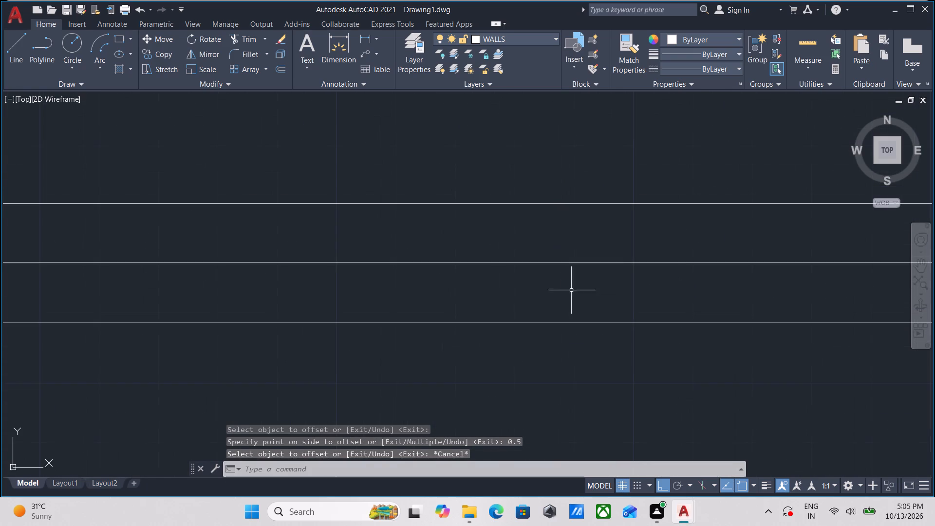
pyautogui.moveTo(562, 279); pyautogui.dragTo(552, 269)
pyautogui.click(510, 230)
pyautogui.rightClick(510, 230)
pyautogui.click(533, 274)
pyautogui.scroll(-1, 496, 290)
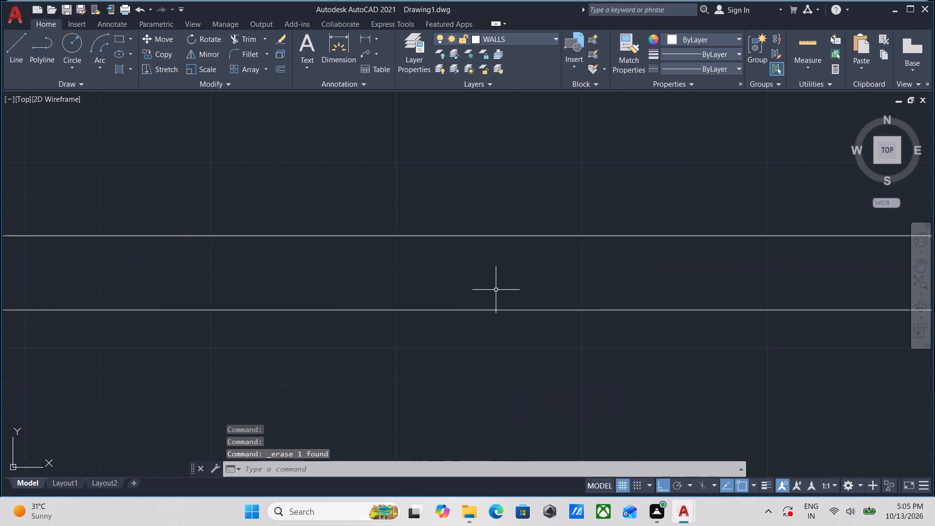
# Fill the wide bands above and below the rectangle's two centre lines with a Solid hatch in colour 255,255,255.
pyautogui.scroll(-2, 496, 290)
pyautogui.moveTo(496, 290); pyautogui.dragTo(507, 298, button='middle')
pyautogui.press('h')
pyautogui.press('Return')
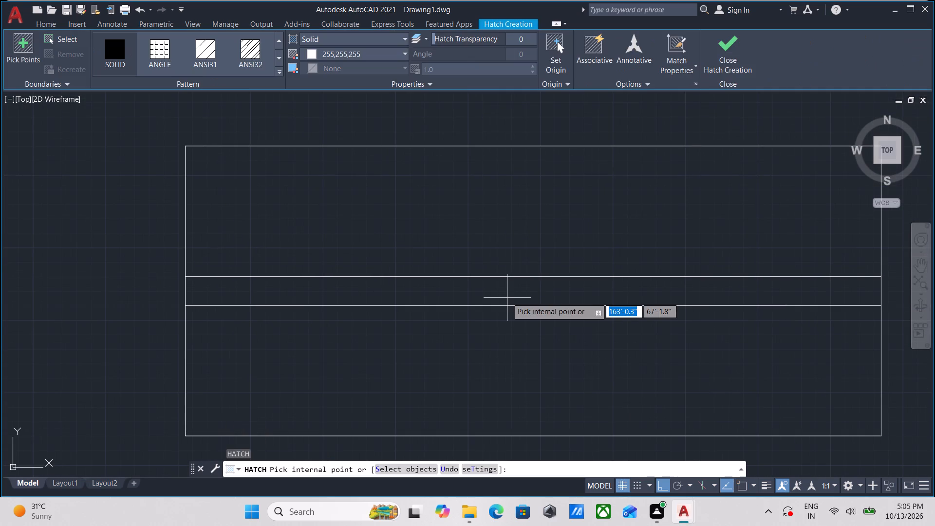
pyautogui.click(513, 287)
pyautogui.scroll(-2, 513, 287)
pyautogui.click(529, 241)
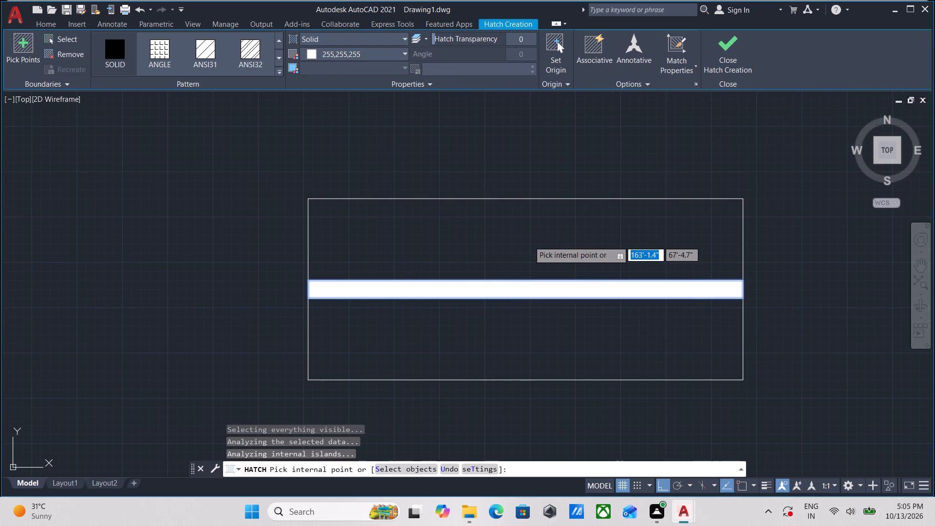
pyautogui.click(522, 322)
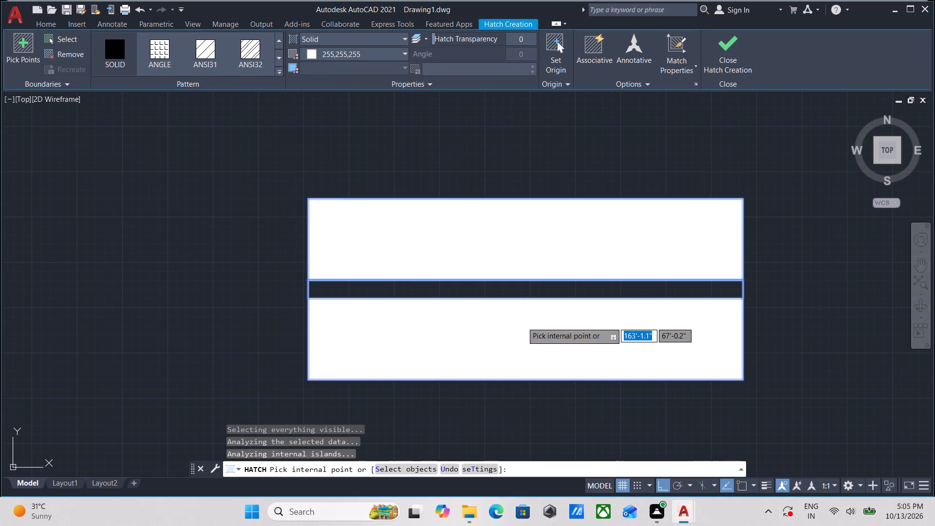
pyautogui.press('Escape')
# Fill the narrow middle band of the rectangle with a Solid hatch in dark grey 99,100,102.
pyautogui.scroll(1, 393, 276)
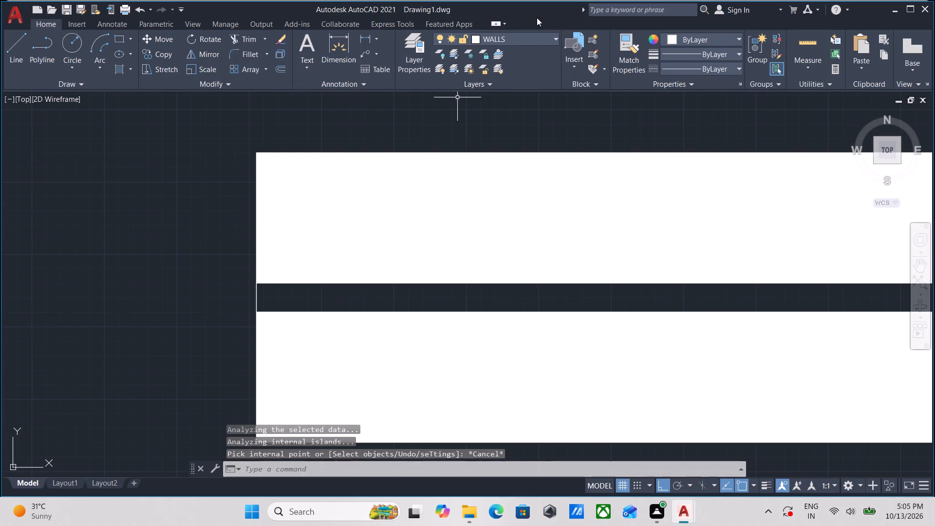
pyautogui.press('h')
pyautogui.press('Return')
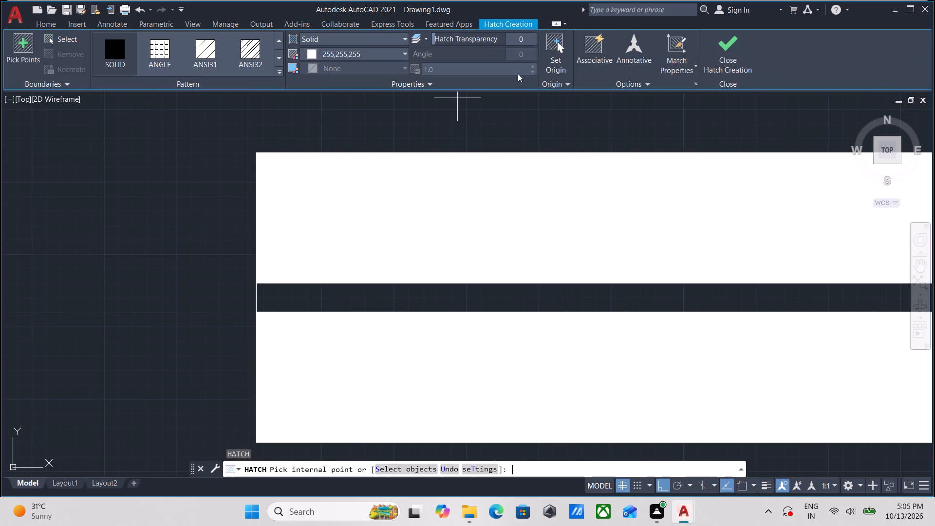
pyautogui.click(349, 41)
pyautogui.click(342, 51)
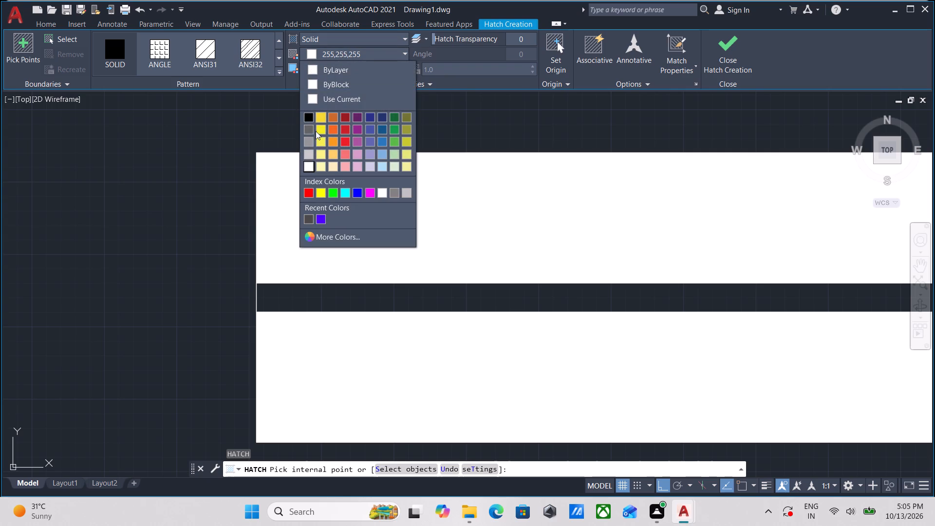
pyautogui.click(305, 130)
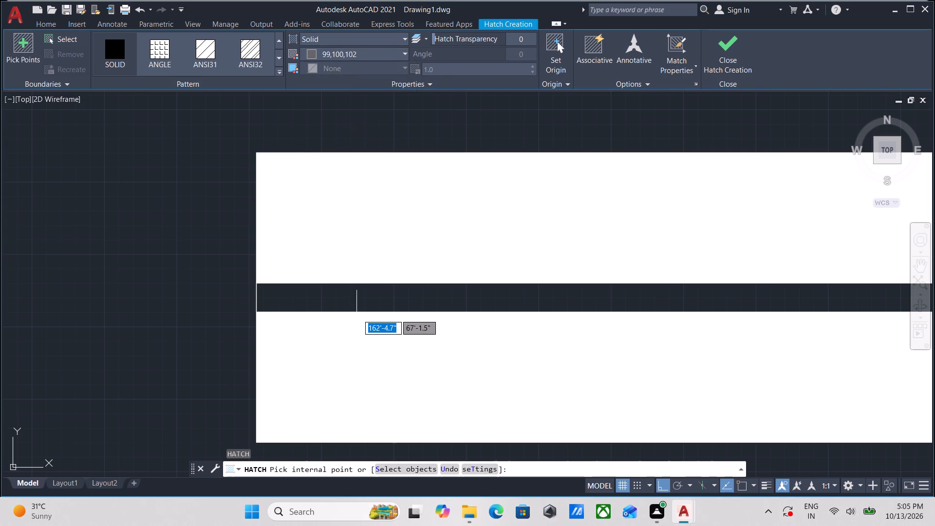
pyautogui.click(400, 303)
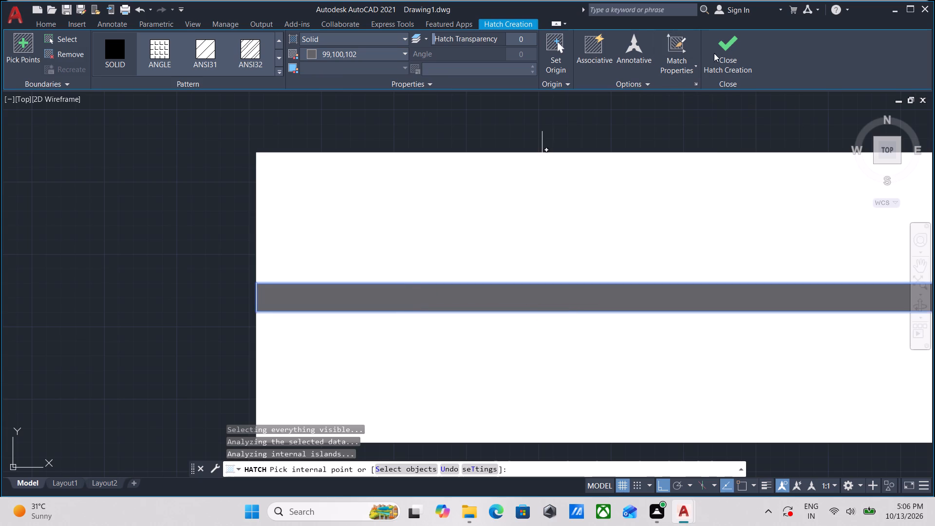
pyautogui.click(721, 52)
pyautogui.scroll(-3, 671, 170)
pyautogui.press('Escape')
# Group the rectangle with its two inner lines and its hatch fills.
pyautogui.scroll(-1, 684, 186)
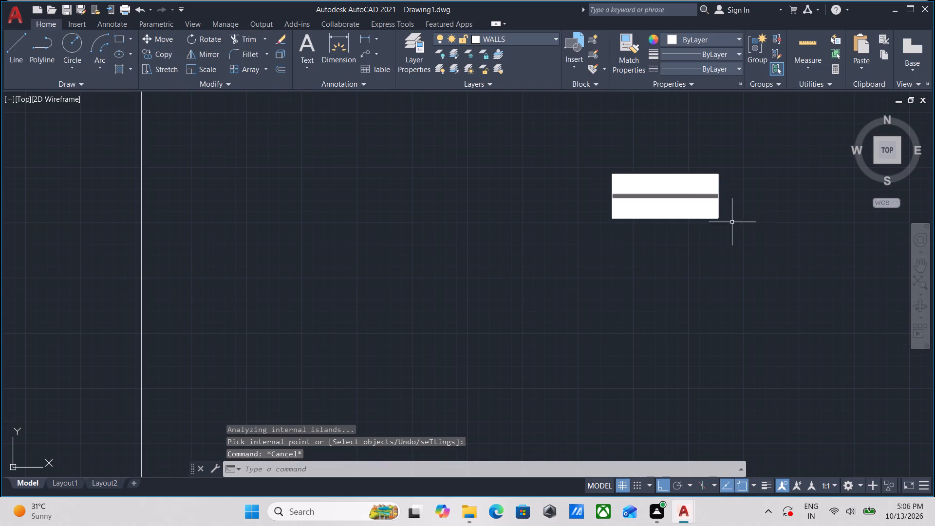
pyautogui.moveTo(737, 236); pyautogui.dragTo(731, 227)
pyautogui.click(592, 139)
pyautogui.moveTo(598, 148); pyautogui.dragTo(628, 175, button='middle')
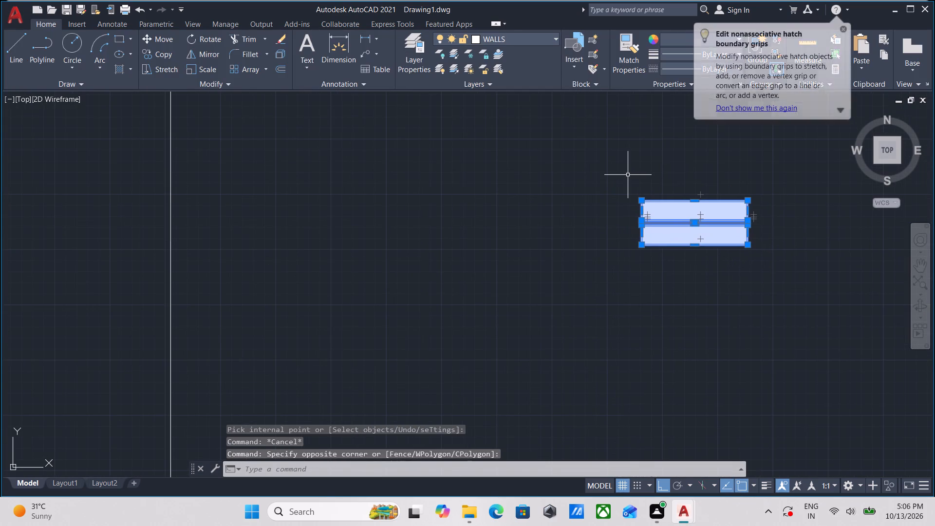
pyautogui.press('g')
pyautogui.press('Return')
# Copy the grouped symbol by its lower-left corner, with Ortho off, to the inner northwest corner of the southwest room, inside its north wall.
pyautogui.moveTo(788, 287); pyautogui.dragTo(762, 271)
pyautogui.click(696, 216)
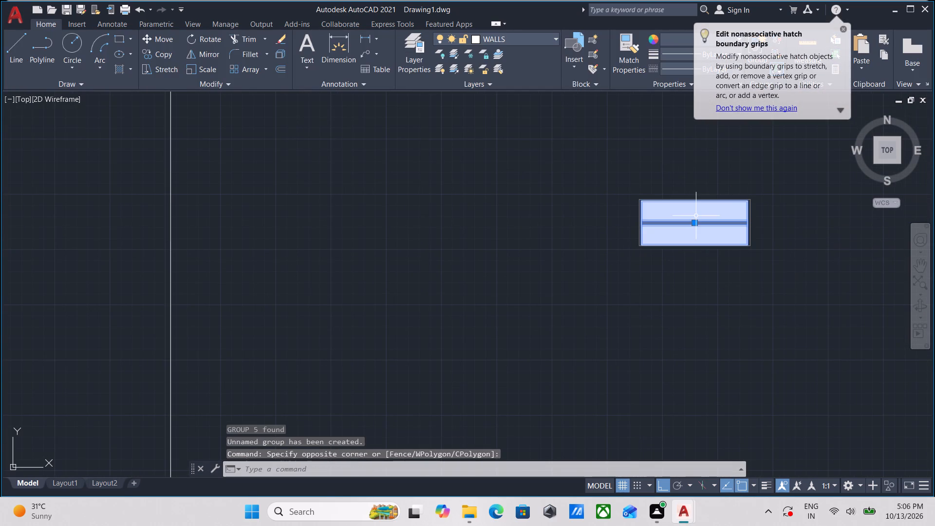
pyautogui.write('co')
pyautogui.press('Return')
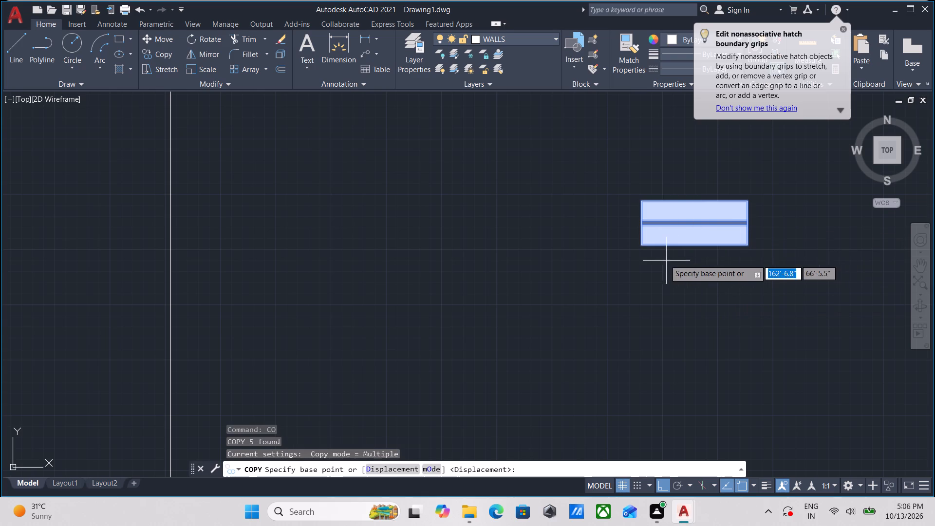
pyautogui.click(645, 247)
pyautogui.scroll(-2, 351, 231)
pyautogui.moveTo(351, 231); pyautogui.dragTo(547, 217, button='middle')
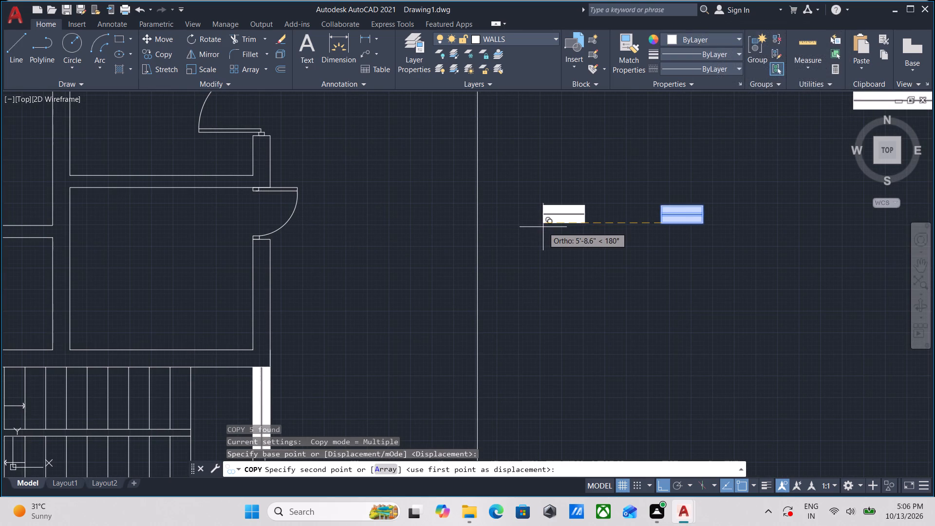
pyautogui.press('F8')
pyautogui.scroll(-2, 462, 232)
pyautogui.moveTo(470, 226); pyautogui.dragTo(673, 165, button='middle')
pyautogui.moveTo(285, 197); pyautogui.dragTo(558, 176, button='middle')
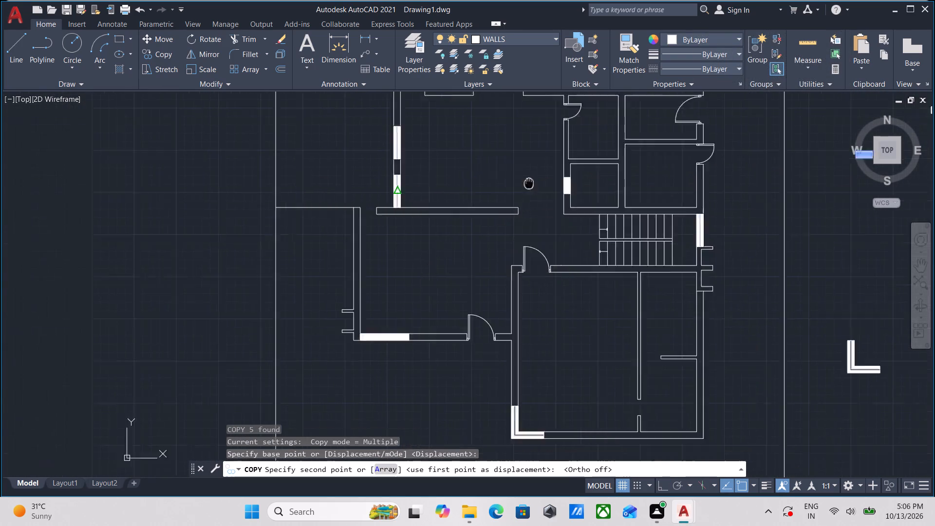
pyautogui.moveTo(558, 176); pyautogui.dragTo(563, 173, button='middle')
pyautogui.scroll(6, 496, 197)
pyautogui.scroll(-1, 703, 191)
pyautogui.moveTo(703, 192); pyautogui.dragTo(511, 216, button='middle')
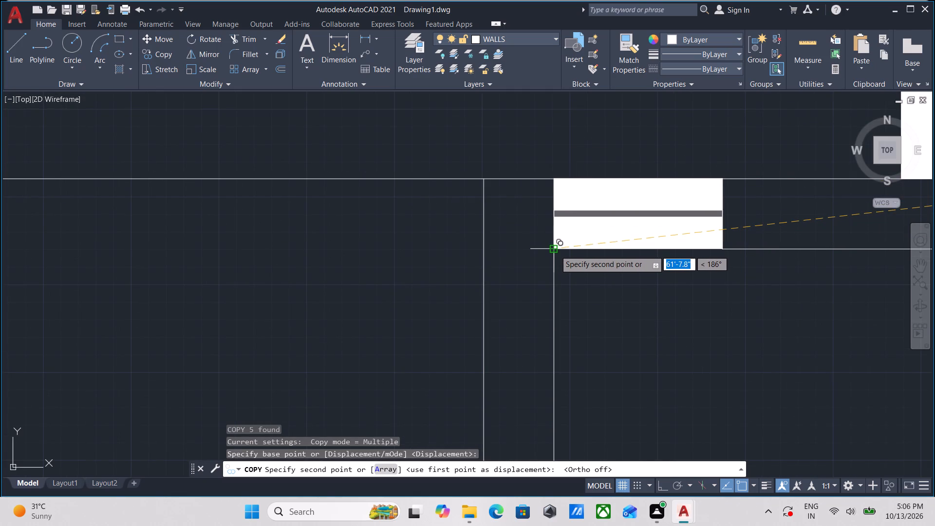
pyautogui.click(555, 250)
# Examine the rest of the plan for other openings that need a copy of the symbol, and end the copying.
pyautogui.scroll(1, 711, 227)
pyautogui.scroll(-3, 705, 227)
pyautogui.moveTo(705, 227); pyautogui.dragTo(627, 228, button='middle')
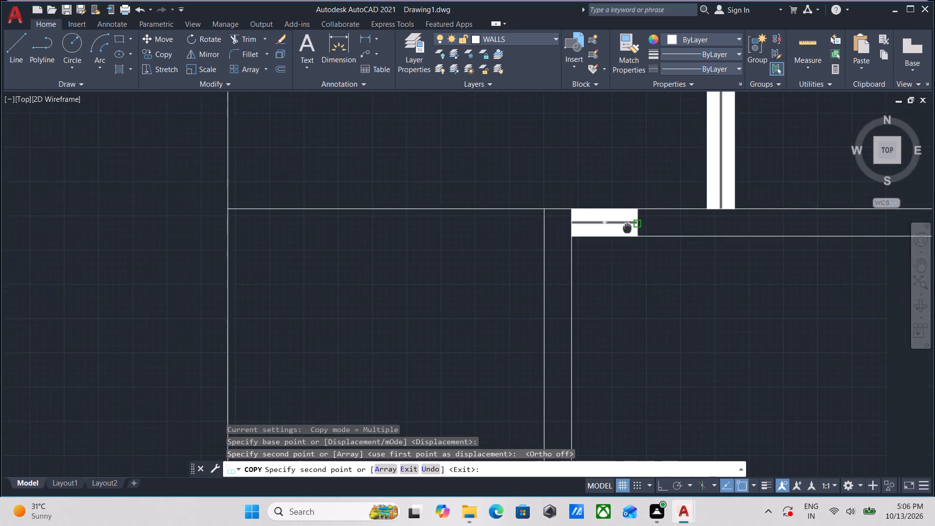
pyautogui.scroll(-2, 622, 221)
pyautogui.scroll(-1, 693, 220)
pyautogui.moveTo(693, 220); pyautogui.dragTo(584, 259, button='middle')
pyautogui.scroll(-1, 608, 228)
pyautogui.moveTo(608, 228); pyautogui.dragTo(558, 259, button='middle')
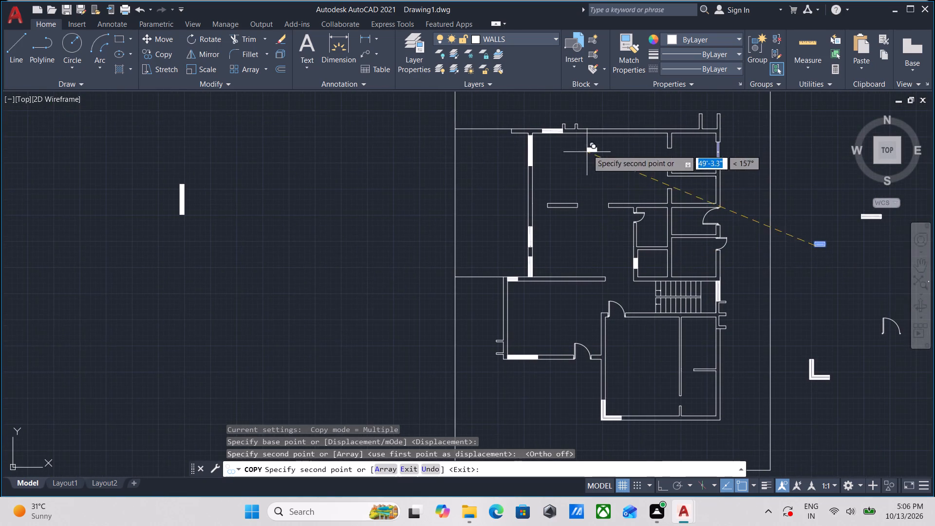
pyautogui.moveTo(587, 150); pyautogui.dragTo(520, 169, button='middle')
pyautogui.scroll(2, 562, 210)
pyautogui.moveTo(563, 195); pyautogui.dragTo(564, 191, button='middle')
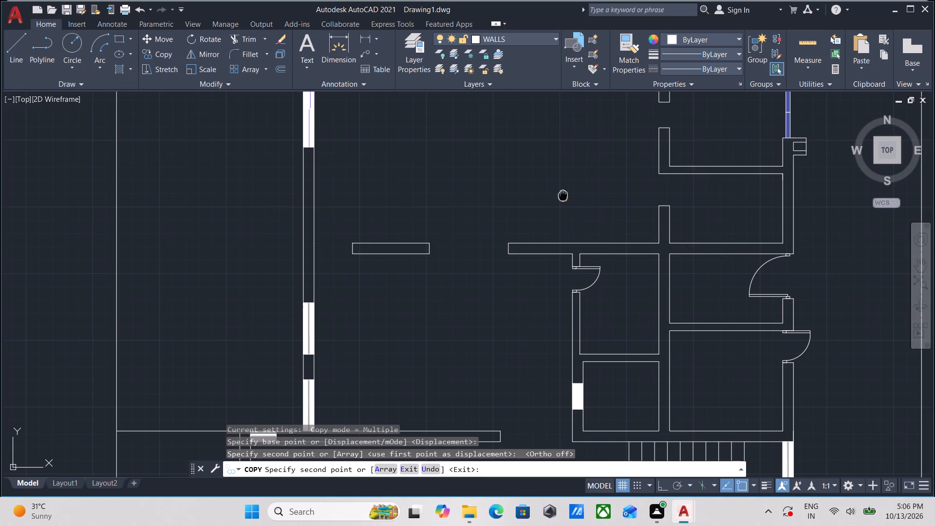
pyautogui.moveTo(564, 191); pyautogui.dragTo(573, 155, button='middle')
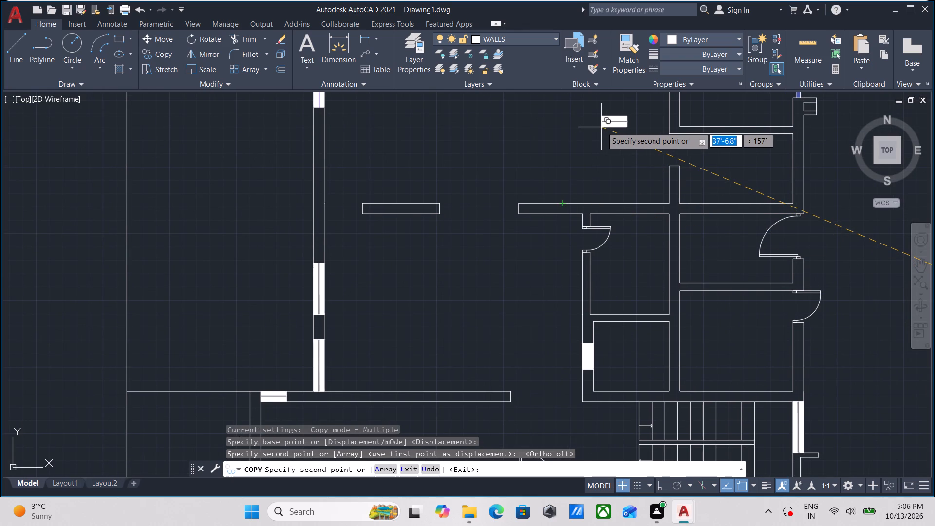
pyautogui.scroll(2, 797, 273)
pyautogui.press('Escape')
# Start a Solid hatch for the leaf of the northern of the two east-wall doors and open its fill colour choices.
pyautogui.scroll(2, 730, 256)
pyautogui.moveTo(724, 246); pyautogui.dragTo(712, 256, button='middle')
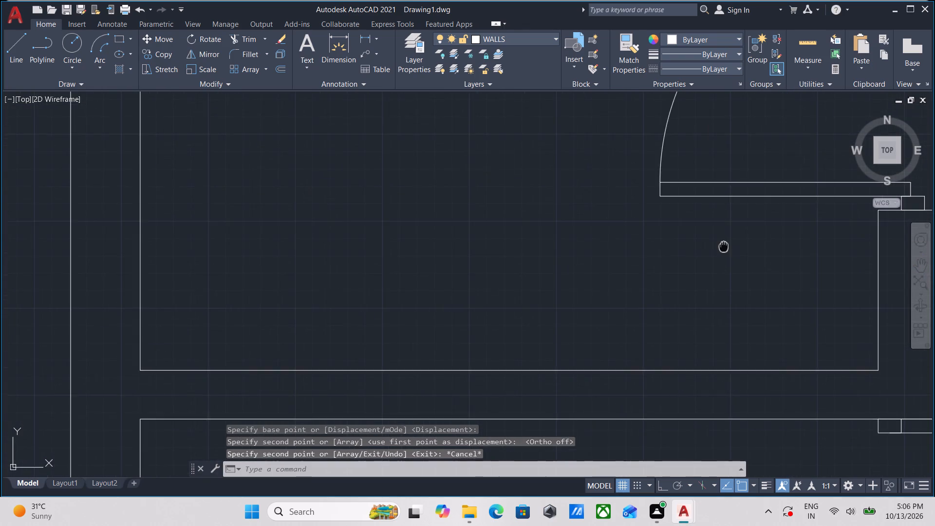
pyautogui.moveTo(712, 256); pyautogui.dragTo(620, 323, button='middle')
pyautogui.scroll(2, 640, 278)
pyautogui.moveTo(627, 264); pyautogui.dragTo(563, 285, button='middle')
pyautogui.moveTo(562, 276); pyautogui.dragTo(495, 289, button='middle')
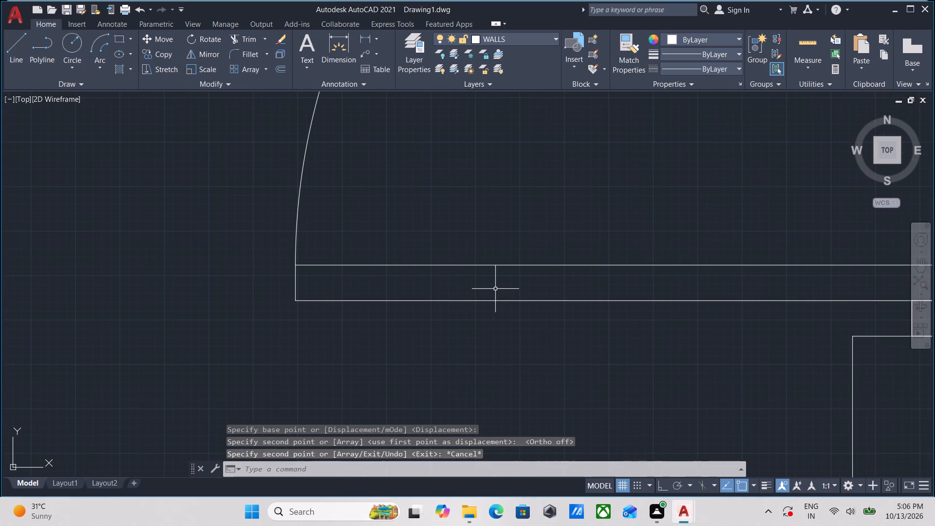
pyautogui.press('h')
pyautogui.press('Return')
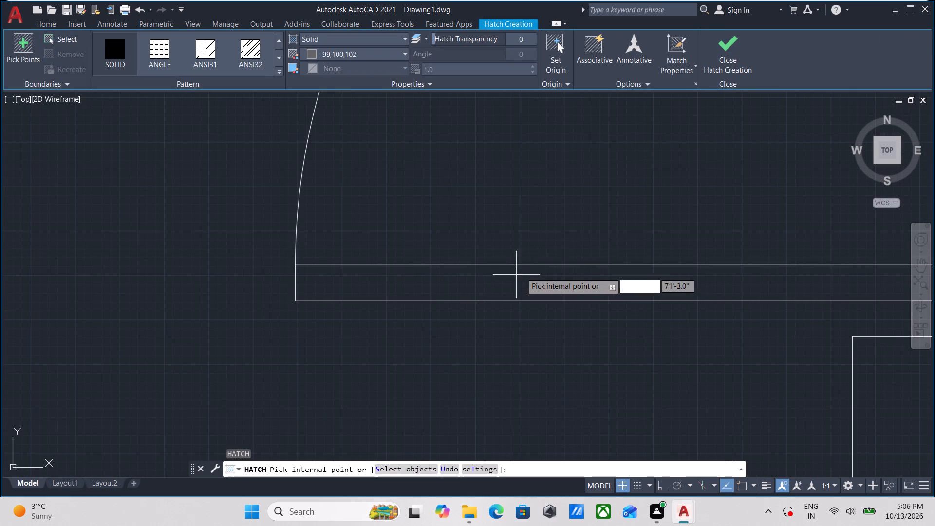
pyautogui.click(356, 42)
pyautogui.click(339, 55)
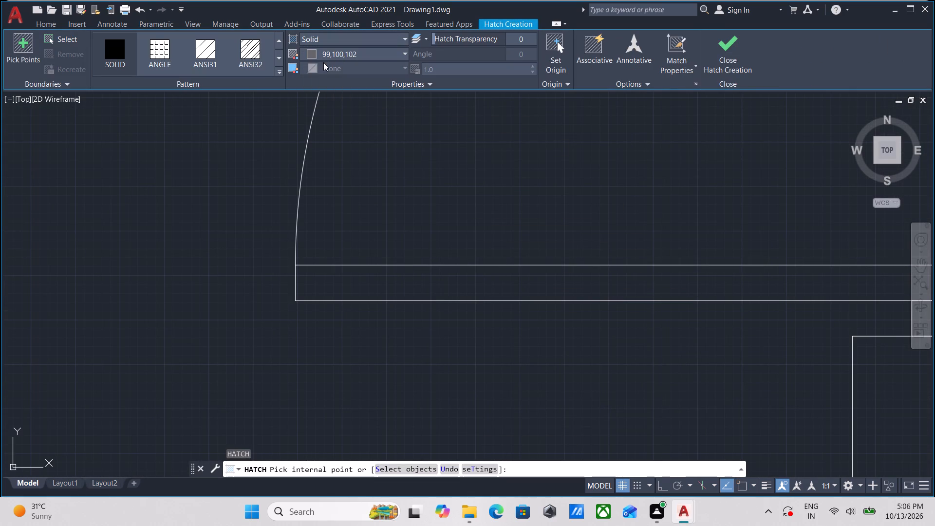
pyautogui.click(314, 53)
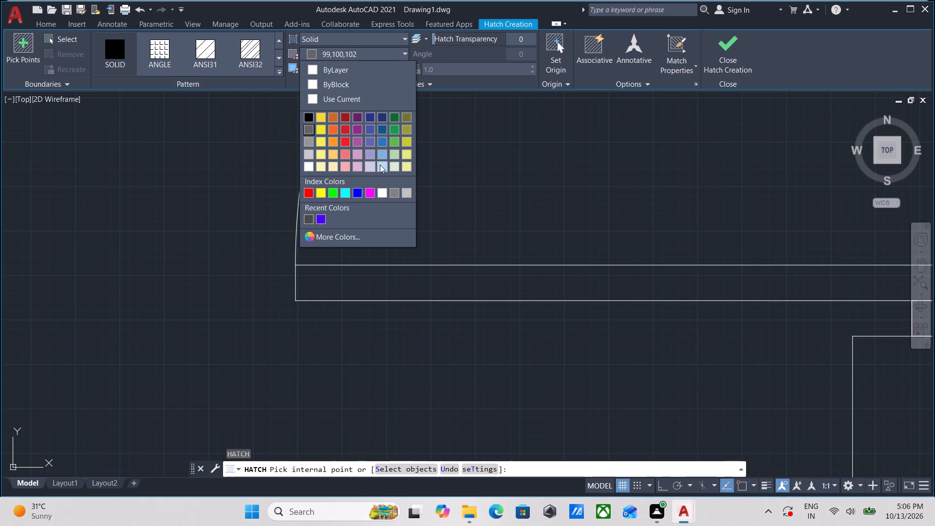
pyautogui.scroll(-1, 382, 164)
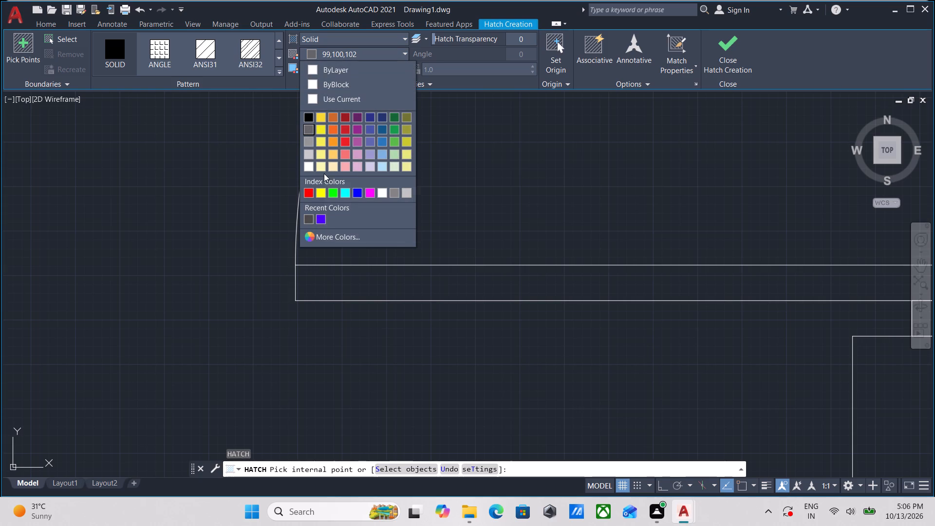
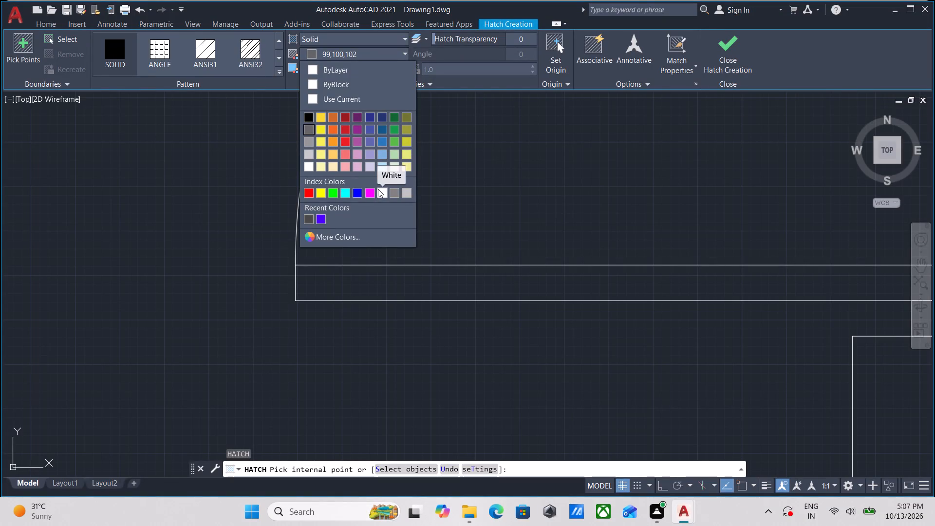
# Set the Solid hatch fill to the true colour RGB 121,98,77.
pyautogui.click(335, 237)
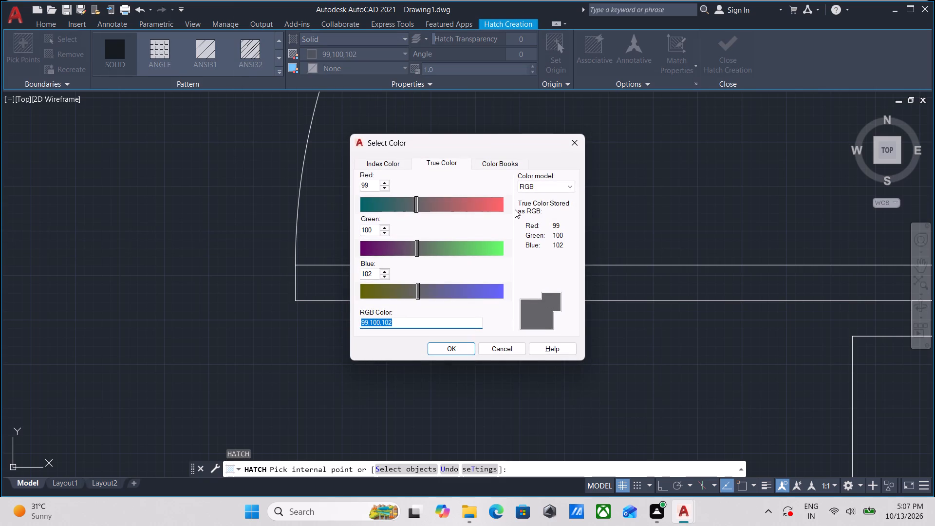
pyautogui.moveTo(373, 182); pyautogui.dragTo(334, 185)
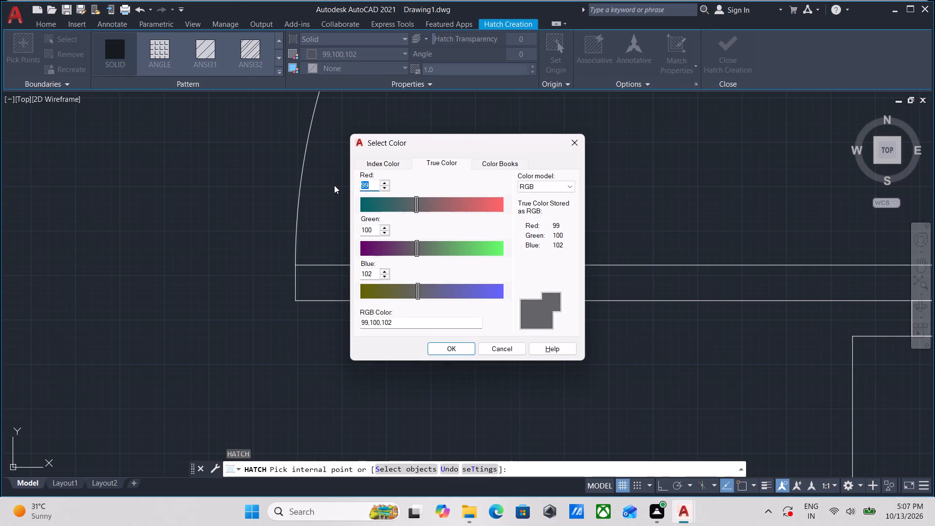
pyautogui.write('121')
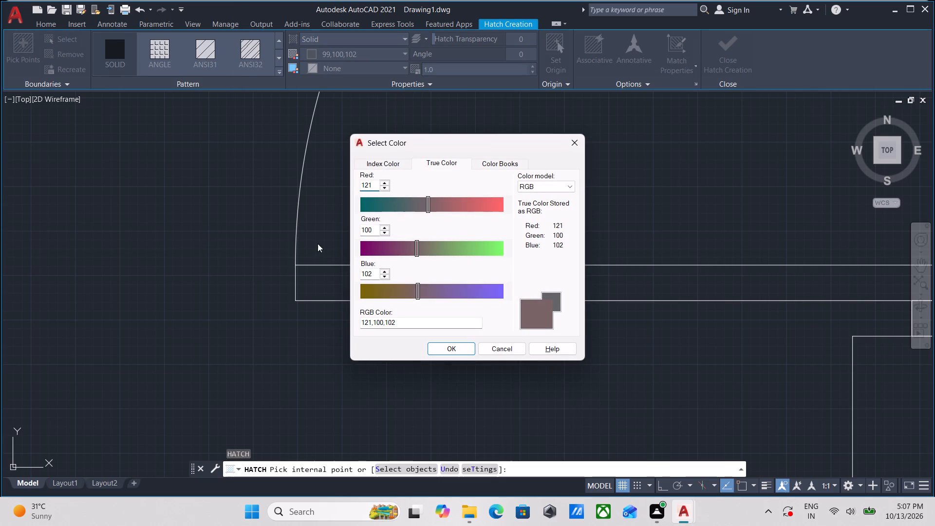
pyautogui.moveTo(373, 229); pyautogui.dragTo(347, 230)
pyautogui.write('98')
pyautogui.moveTo(373, 273); pyautogui.dragTo(364, 273)
pyautogui.moveTo(376, 273); pyautogui.dragTo(323, 276)
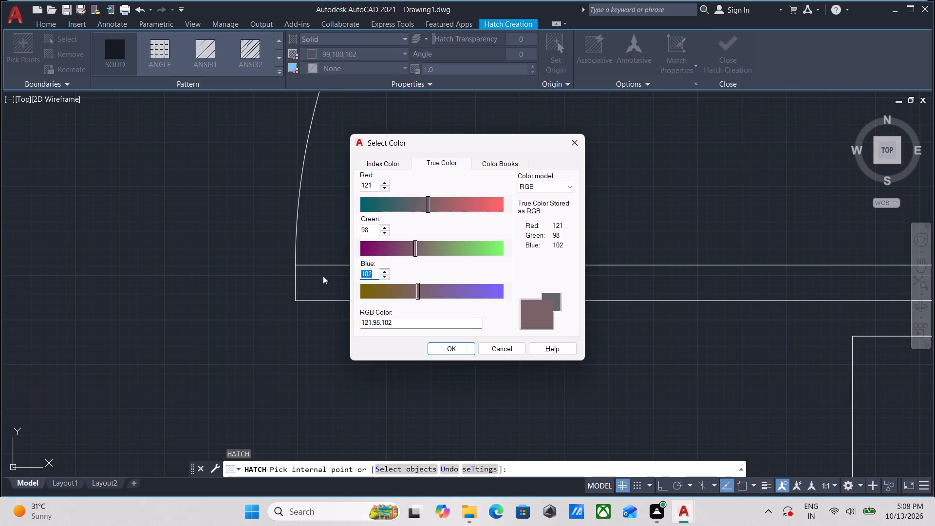
pyautogui.write('77')
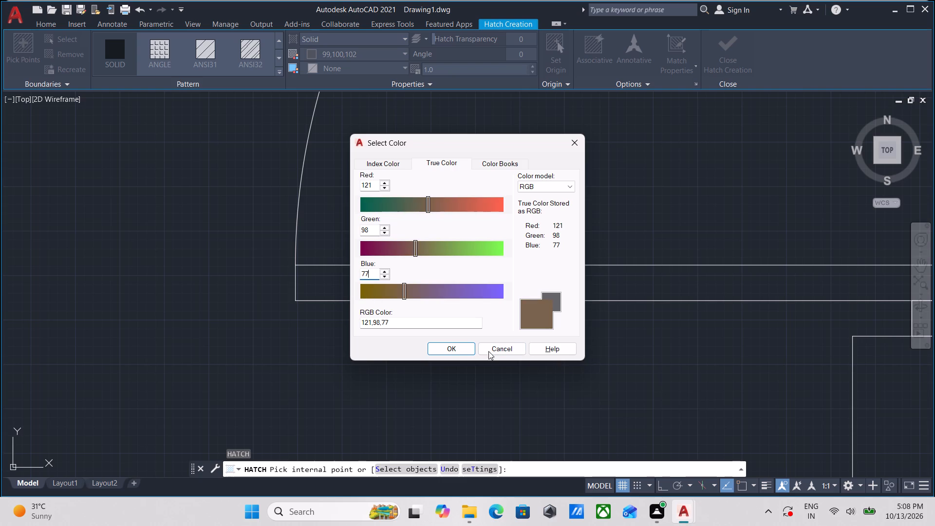
pyautogui.click(439, 347)
# Fill the leaf of the northern east-wall door with the solid hatch.
pyautogui.scroll(-1, 440, 225)
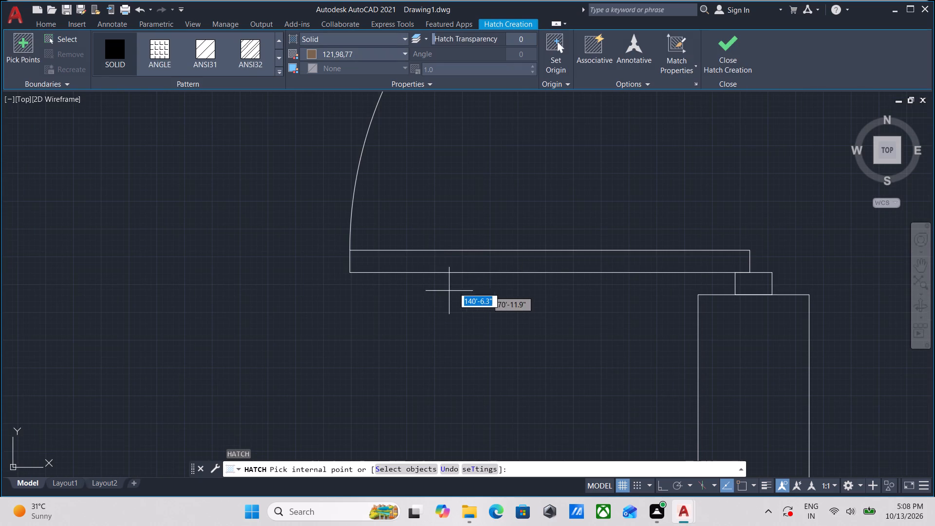
pyautogui.click(485, 255)
pyautogui.scroll(-1, 489, 256)
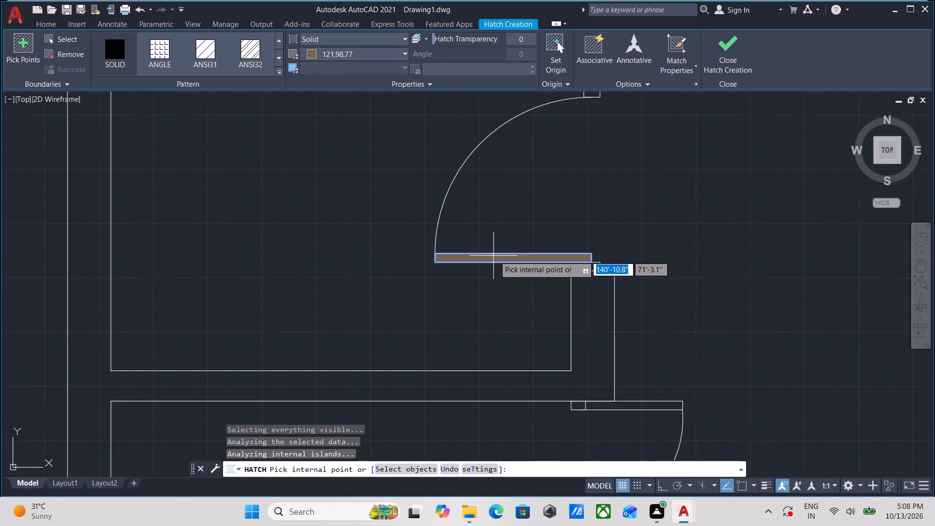
# Add the leaf of the door in the southwest room's south wall to the same solid fill.
pyautogui.scroll(-3, 496, 256)
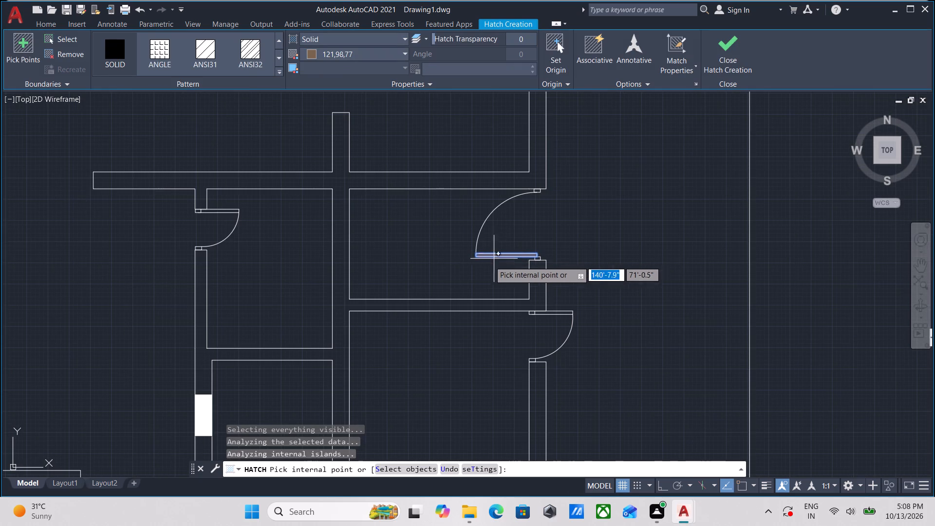
pyautogui.scroll(1, 473, 263)
pyautogui.moveTo(438, 276); pyautogui.dragTo(583, 190, button='middle')
pyautogui.moveTo(479, 241); pyautogui.dragTo(673, 172, button='middle')
pyautogui.moveTo(486, 280); pyautogui.dragTo(502, 263, button='middle')
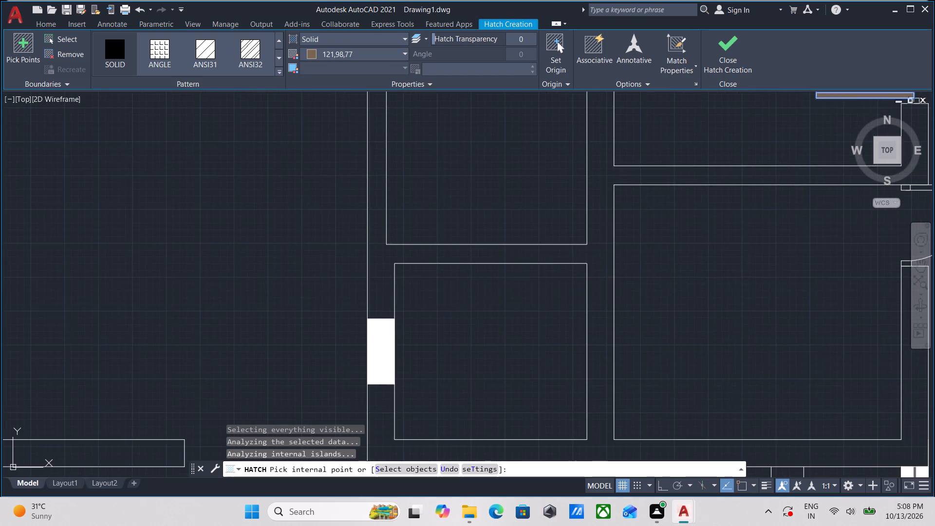
pyautogui.moveTo(502, 263); pyautogui.dragTo(650, 150, button='middle')
pyautogui.moveTo(437, 267); pyautogui.dragTo(550, 215, button='middle')
pyautogui.scroll(-2, 559, 212)
pyautogui.scroll(-1, 474, 317)
pyautogui.moveTo(474, 317); pyautogui.dragTo(516, 210, button='middle')
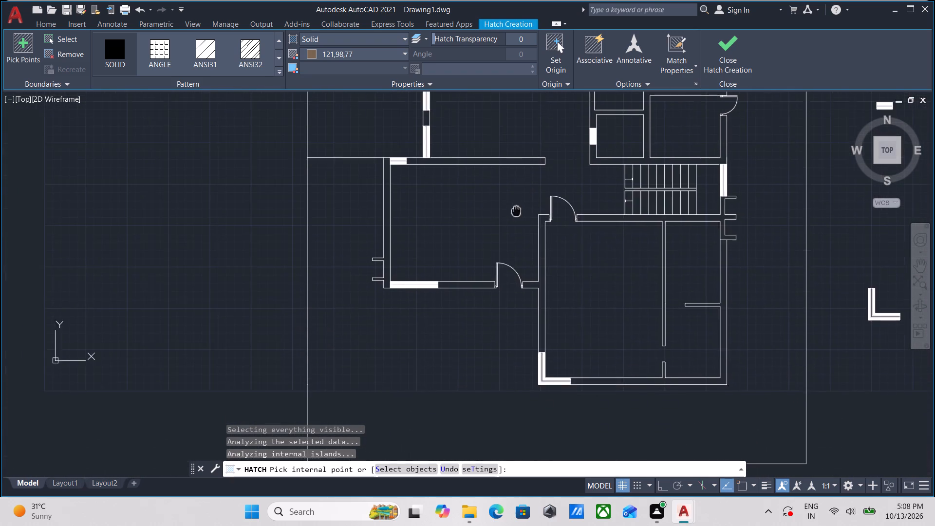
pyautogui.scroll(6, 498, 263)
pyautogui.click(487, 284)
# Fill the leaf of the southern of the two east-wall doors with the same solid hatch.
pyautogui.scroll(-4, 501, 269)
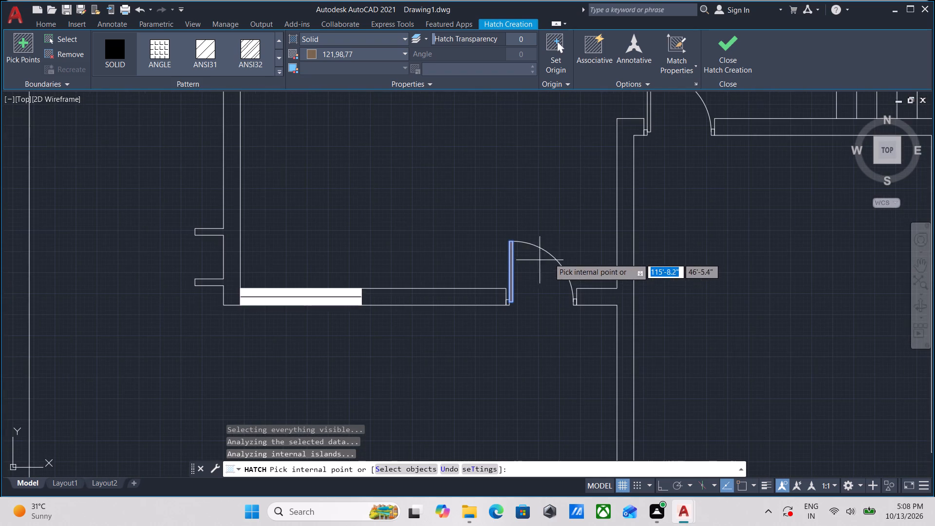
pyautogui.moveTo(557, 257); pyautogui.dragTo(513, 298, button='middle')
pyautogui.moveTo(553, 238); pyautogui.dragTo(461, 341, button='middle')
pyautogui.moveTo(565, 205); pyautogui.dragTo(398, 341, button='middle')
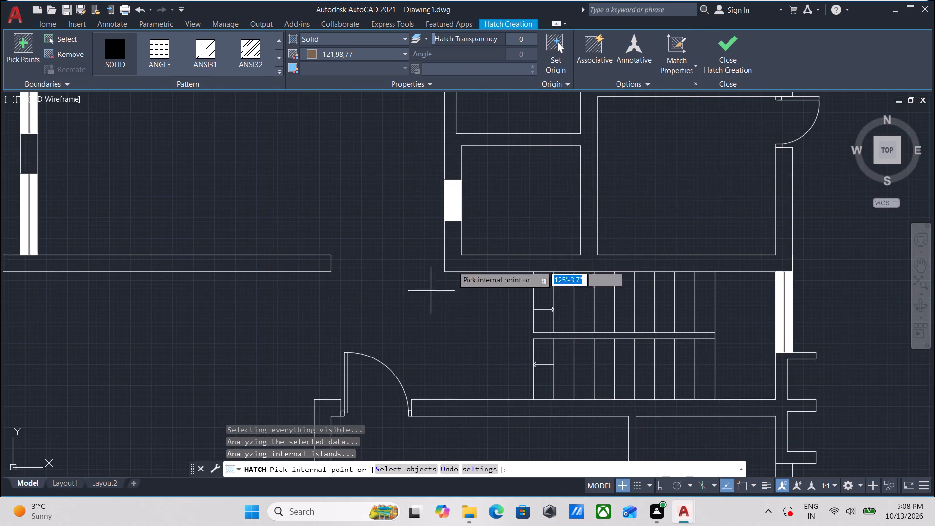
pyautogui.moveTo(693, 174); pyautogui.dragTo(569, 327, button='middle')
pyautogui.scroll(3, 689, 265)
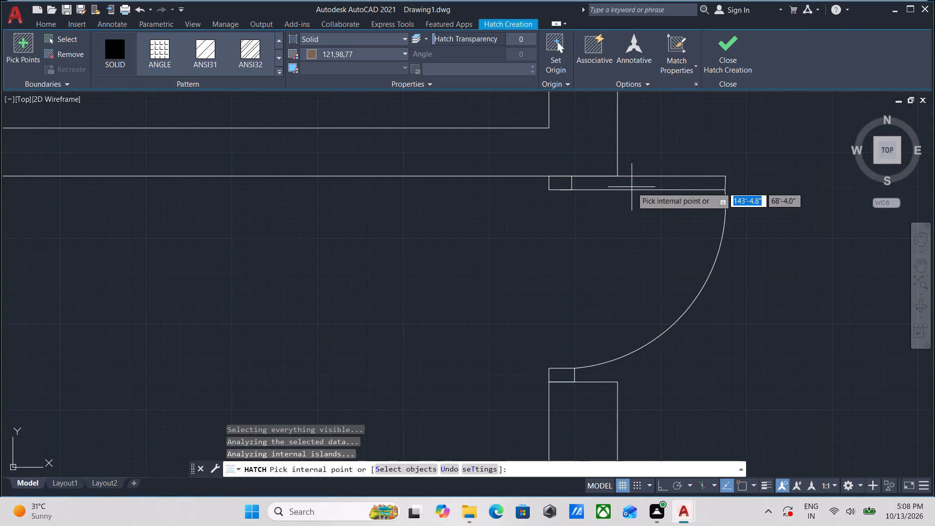
pyautogui.click(632, 187)
# Fill the leaf of the door west of the staircase, in the southern room's north wall, with the same hatch.
pyautogui.scroll(-2, 634, 214)
pyautogui.moveTo(630, 241); pyautogui.dragTo(651, 178, button='middle')
pyautogui.scroll(-2, 622, 279)
pyautogui.moveTo(622, 280); pyautogui.dragTo(645, 173, button='middle')
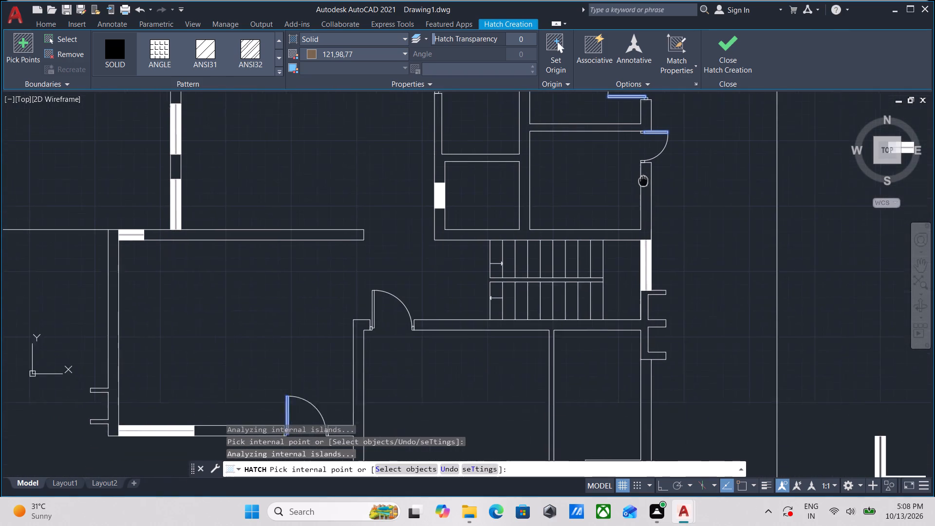
pyautogui.moveTo(645, 173); pyautogui.dragTo(645, 172, button='middle')
pyautogui.scroll(3, 411, 298)
pyautogui.scroll(1, 321, 301)
pyautogui.moveTo(320, 301); pyautogui.dragTo(565, 282, button='middle')
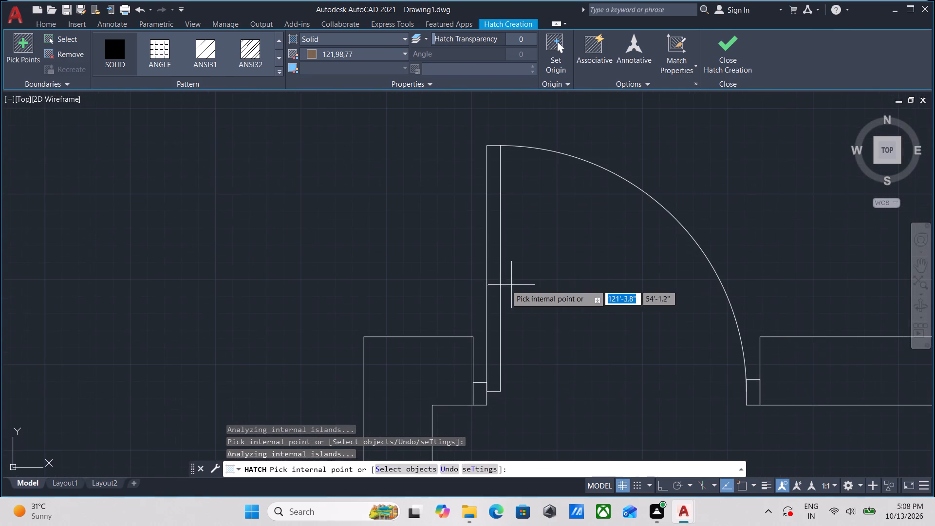
pyautogui.click(491, 293)
# Fill the leaf of the small room's west-wall door, northwest of the two east-wall doors, and finish the hatch.
pyautogui.scroll(-4, 573, 277)
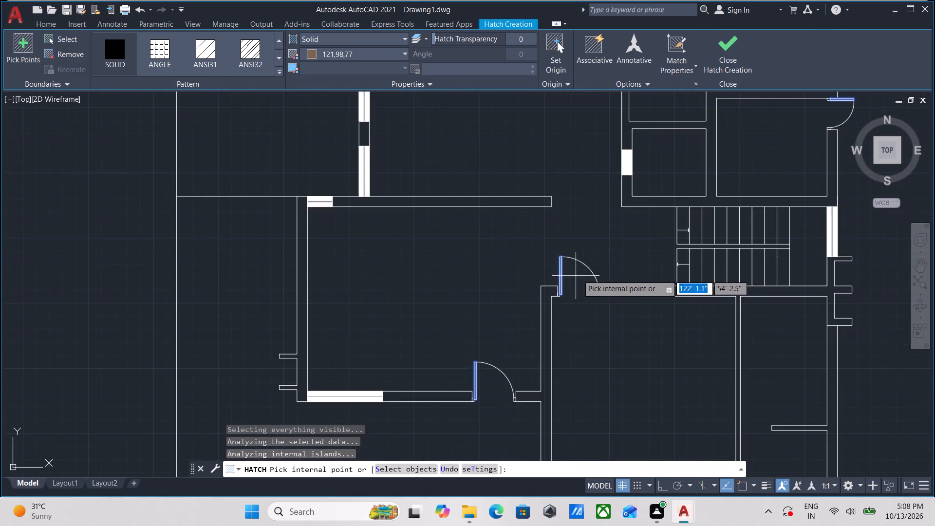
pyautogui.scroll(-1, 599, 253)
pyautogui.moveTo(599, 253); pyautogui.dragTo(578, 357, button='middle')
pyautogui.moveTo(513, 246); pyautogui.dragTo(459, 351, button='middle')
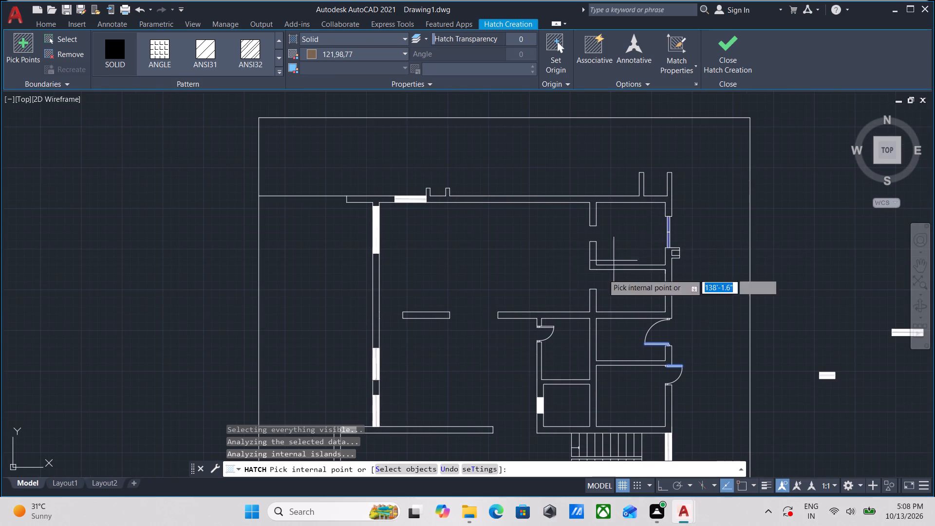
pyautogui.scroll(6, 548, 330)
pyautogui.click(539, 312)
pyautogui.scroll(-3, 557, 305)
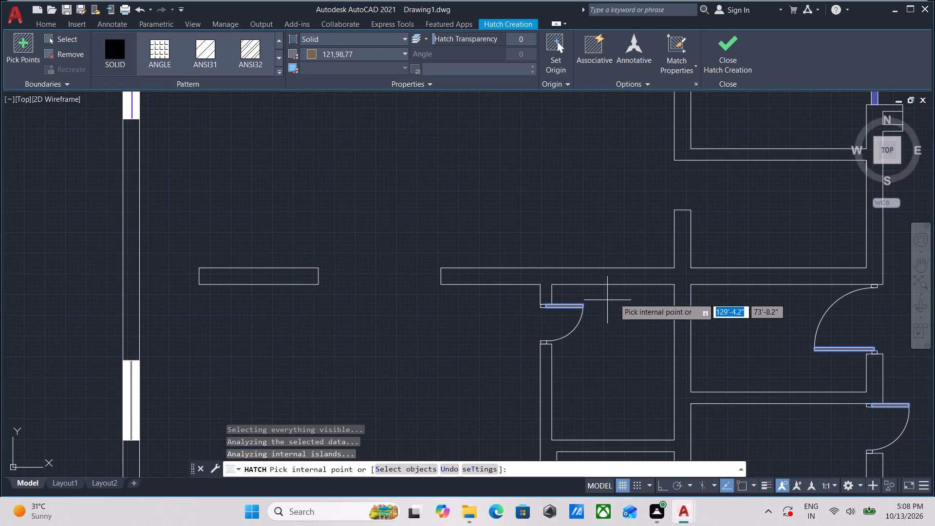
pyautogui.scroll(-3, 616, 298)
pyautogui.moveTo(619, 298); pyautogui.dragTo(552, 210, button='middle')
pyautogui.moveTo(699, 323); pyautogui.dragTo(683, 199, button='middle')
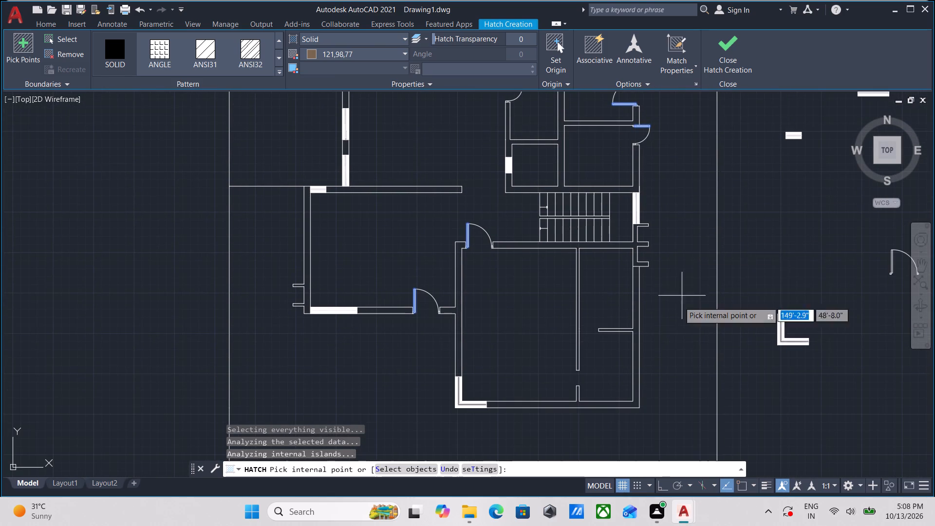
pyautogui.moveTo(661, 252); pyautogui.dragTo(673, 392, button='middle')
pyautogui.click(726, 56)
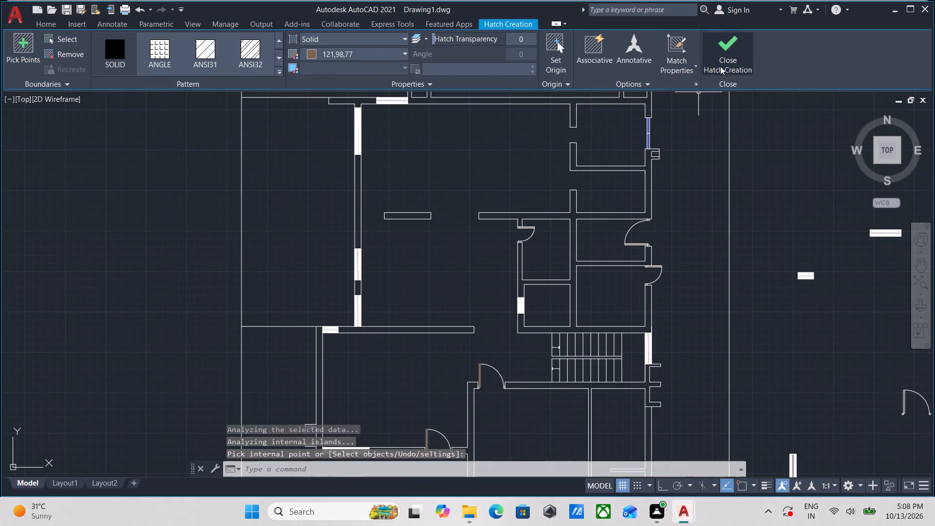
# Examine the filled door leaves and look over the northern part of the plan for openings that still lack a door.
pyautogui.scroll(3, 538, 282)
pyautogui.moveTo(499, 188); pyautogui.dragTo(508, 312, button='middle')
pyautogui.scroll(2, 523, 208)
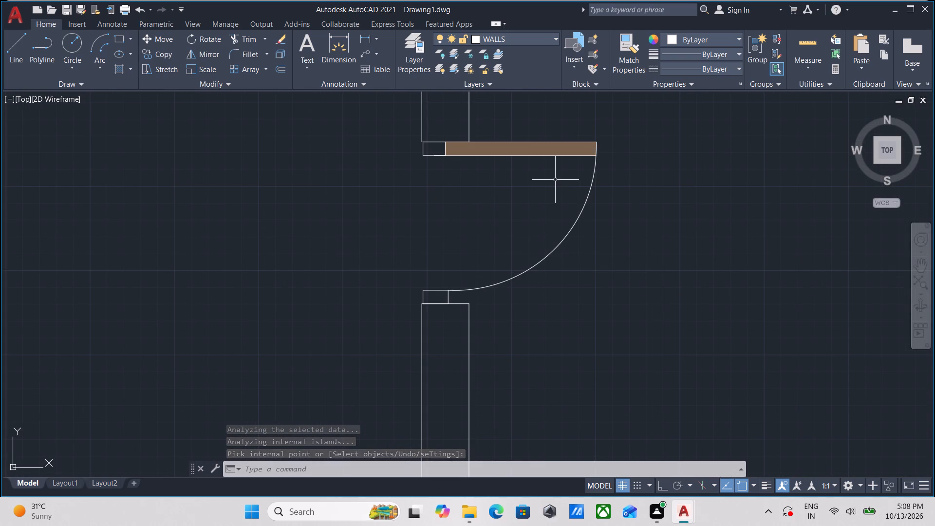
pyautogui.scroll(-2, 555, 180)
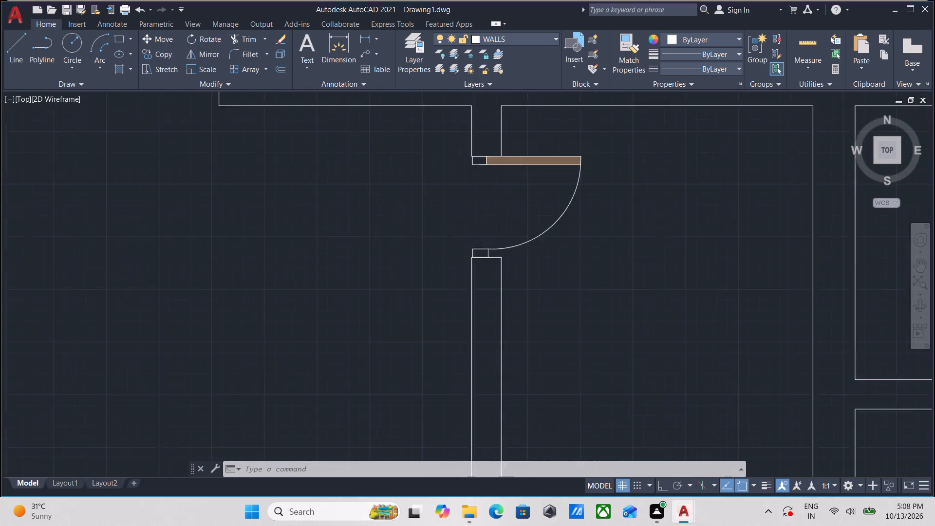
pyautogui.moveTo(498, 242); pyautogui.dragTo(530, 314, button='middle')
pyautogui.scroll(-2, 475, 280)
pyautogui.moveTo(475, 280); pyautogui.dragTo(518, 310, button='middle')
pyautogui.scroll(-2, 429, 237)
pyautogui.moveTo(429, 233); pyautogui.dragTo(437, 275, button='middle')
pyautogui.scroll(2, 390, 283)
pyautogui.moveTo(537, 237); pyautogui.dragTo(396, 237, button='middle')
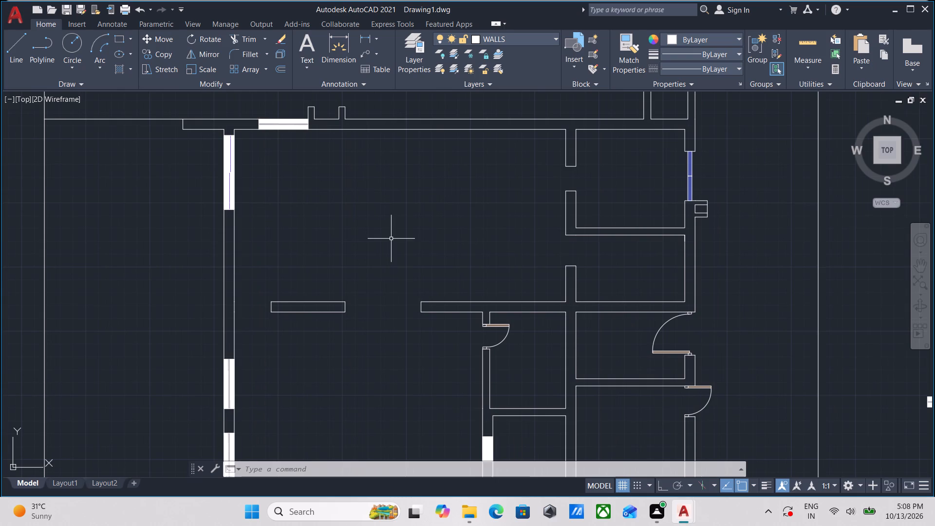
pyautogui.scroll(-1, 492, 256)
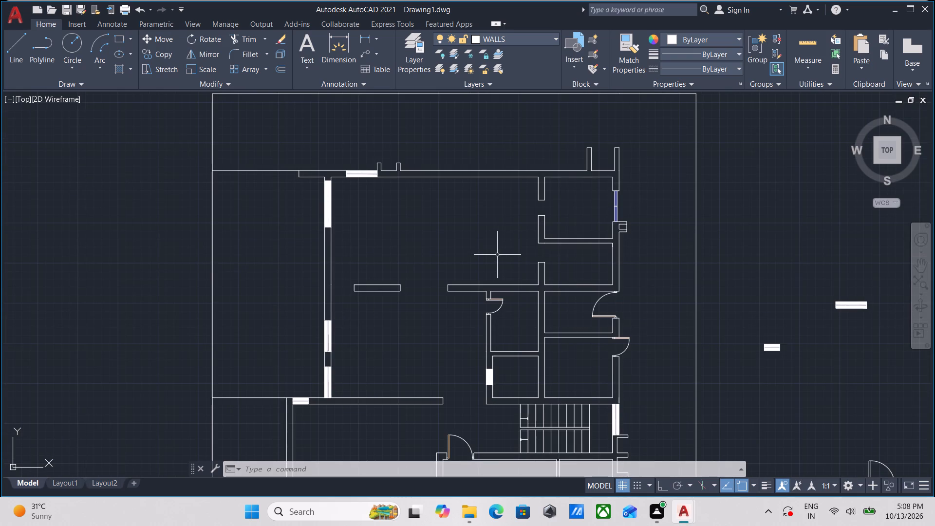
pyautogui.moveTo(546, 281); pyautogui.dragTo(559, 215, button='middle')
pyautogui.scroll(2, 638, 286)
# Copy the southern east-wall door by its frame's upper-left corner to the west-wall opening of the room north of the east-wall doors.
pyautogui.click(661, 289)
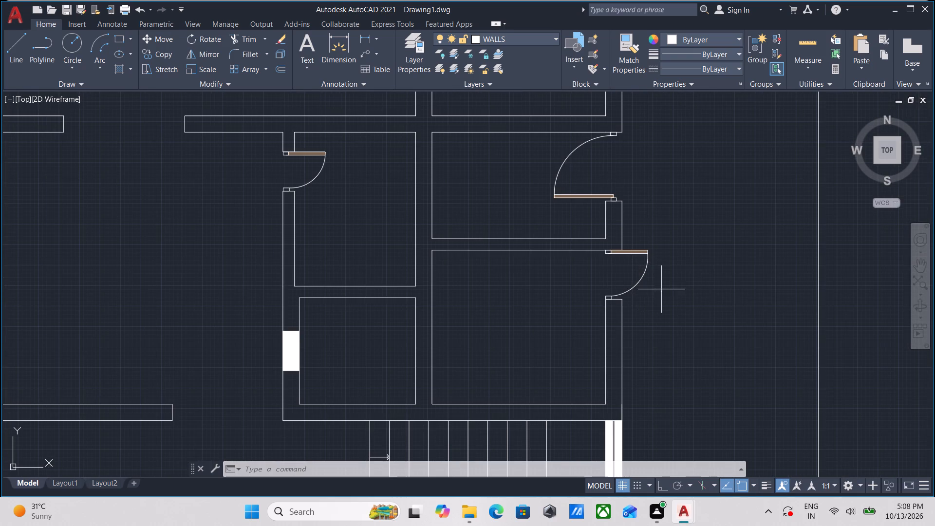
pyautogui.click(628, 272)
pyautogui.moveTo(628, 297); pyautogui.dragTo(636, 325, button='middle')
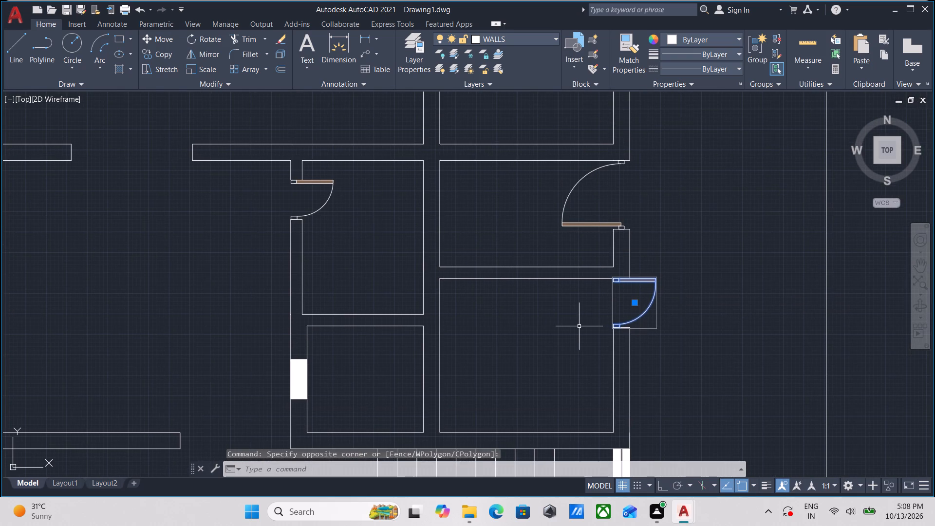
pyautogui.write('co')
pyautogui.press('Return')
pyautogui.scroll(3, 616, 280)
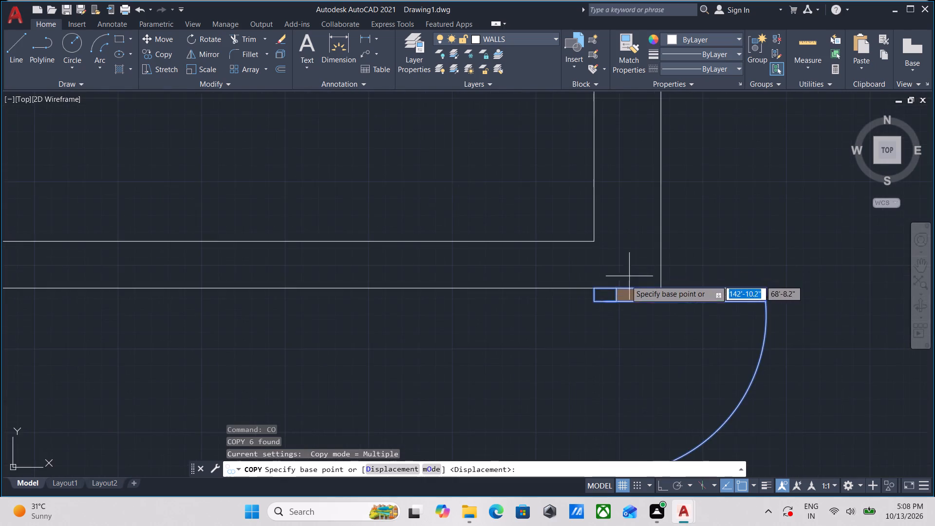
pyautogui.scroll(2, 598, 298)
pyautogui.click(588, 278)
pyautogui.scroll(-2, 318, 209)
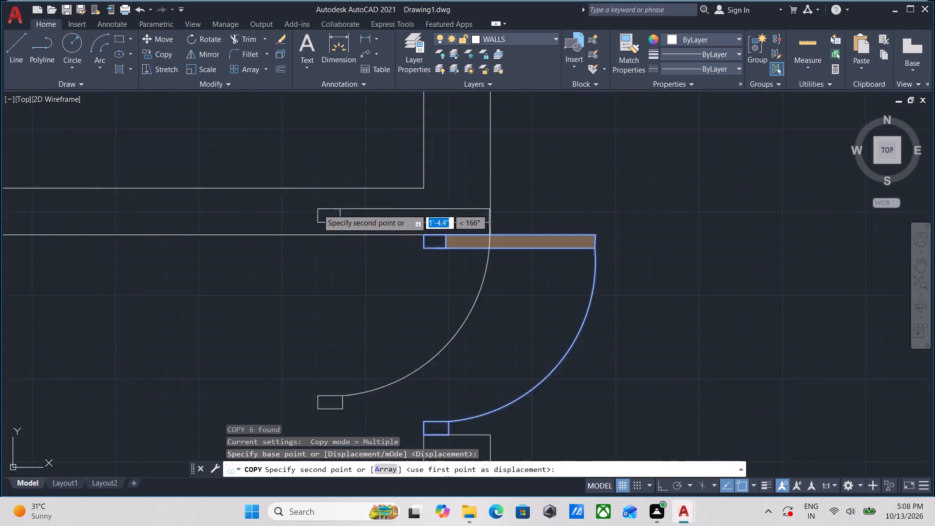
pyautogui.scroll(-1, 318, 209)
pyautogui.moveTo(326, 211); pyautogui.dragTo(586, 291, button='middle')
pyautogui.scroll(-4, 464, 227)
pyautogui.moveTo(464, 227); pyautogui.dragTo(530, 345, button='middle')
pyautogui.scroll(2, 495, 263)
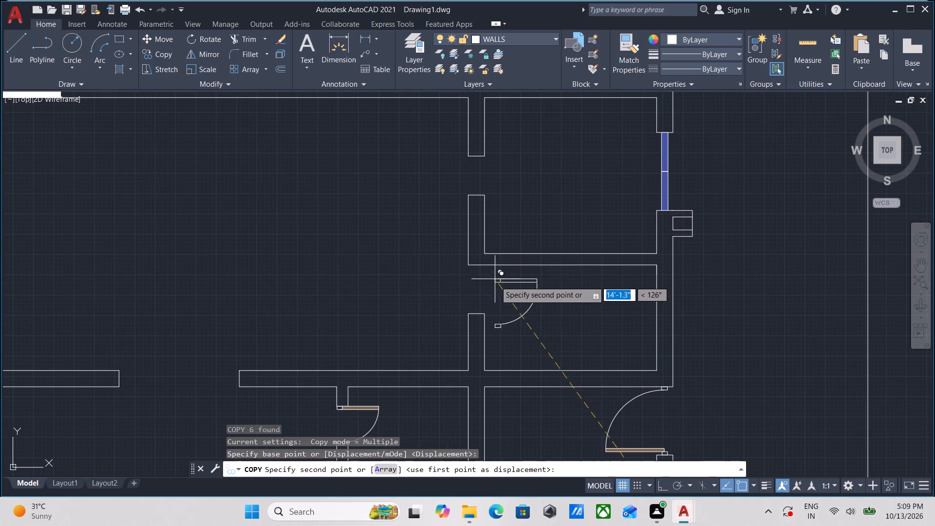
pyautogui.scroll(3, 468, 269)
pyautogui.click(464, 251)
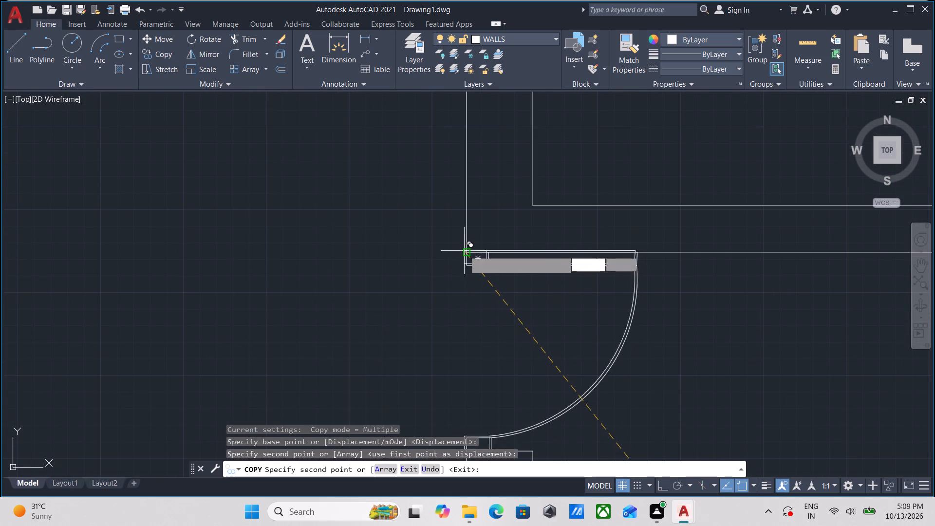
pyautogui.scroll(-2, 531, 248)
pyautogui.press('Escape')
# Check the selection and leaf fill of the copied door and compare it with the original filled doors.
pyautogui.scroll(-2, 585, 268)
pyautogui.scroll(2, 578, 289)
pyautogui.moveTo(587, 286); pyautogui.dragTo(565, 274)
pyautogui.click(540, 260)
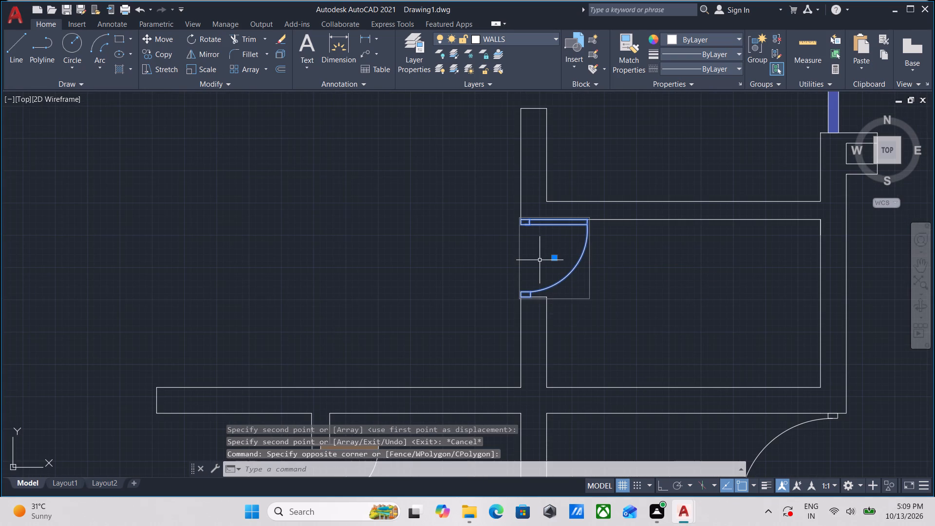
pyautogui.press('Escape')
pyautogui.scroll(-1, 572, 272)
pyautogui.moveTo(583, 283); pyautogui.dragTo(593, 301, button='middle')
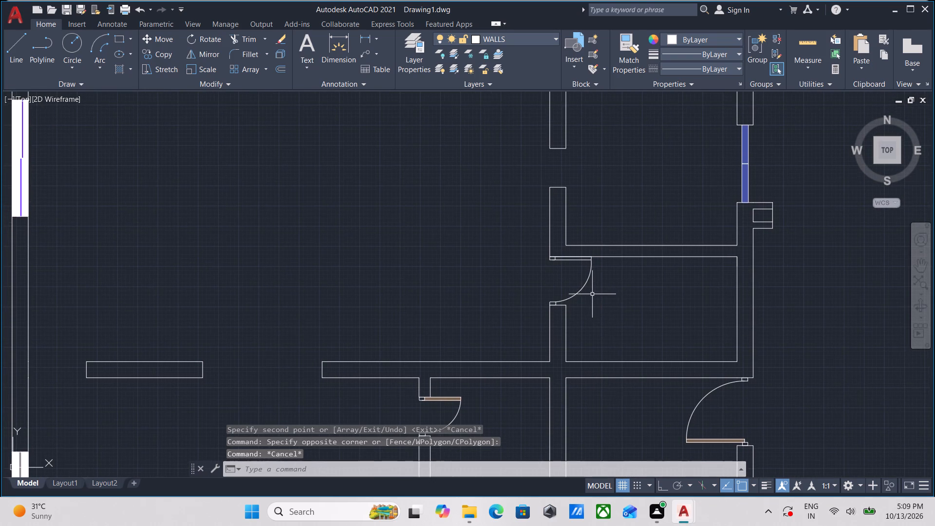
pyautogui.moveTo(592, 296); pyautogui.dragTo(611, 150, button='middle')
pyautogui.moveTo(611, 183); pyautogui.dragTo(612, 235, button='middle')
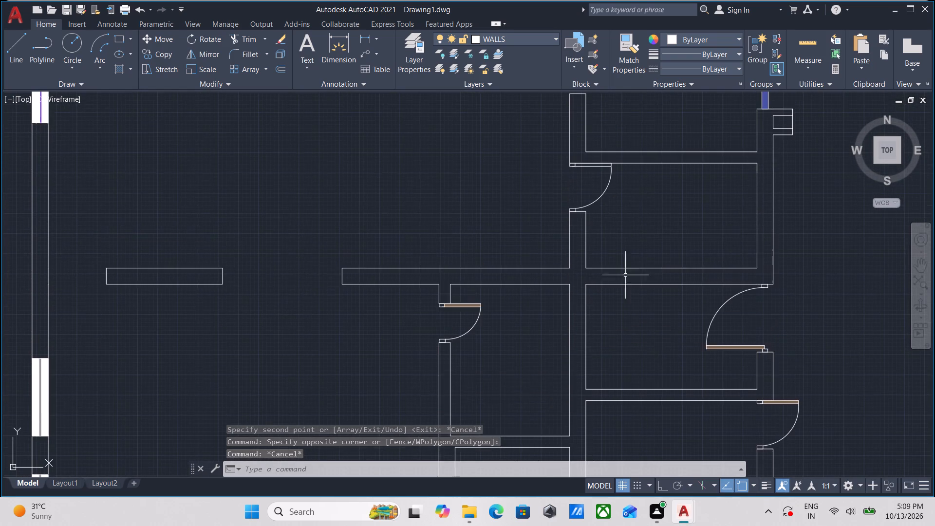
pyautogui.scroll(3, 771, 396)
pyautogui.scroll(-2, 794, 405)
pyautogui.moveTo(794, 405); pyautogui.dragTo(698, 154, button='middle')
pyautogui.scroll(-1, 720, 307)
pyautogui.moveTo(720, 307); pyautogui.dragTo(705, 253, button='middle')
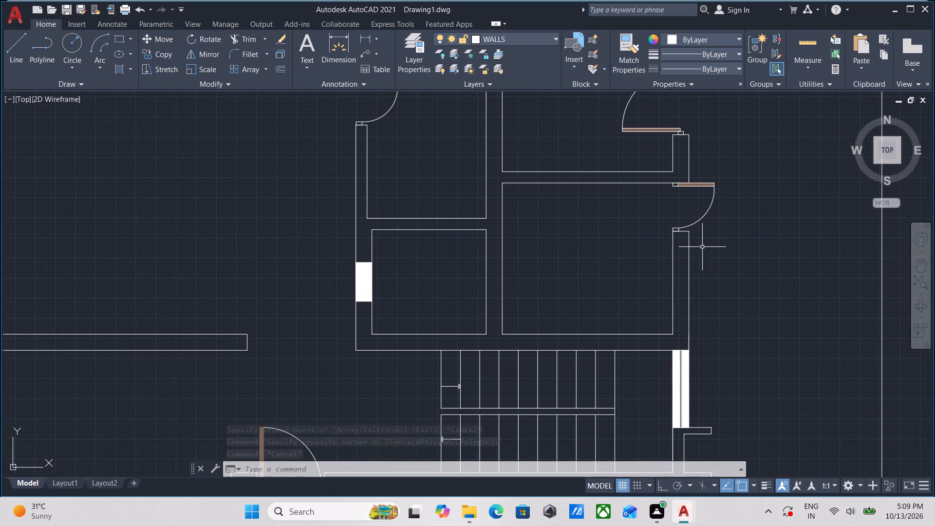
# Draw a vertical line closing the outer end of the upper recess on the east wall beside the stairs.
pyautogui.moveTo(702, 247); pyautogui.dragTo(717, 345, button='middle')
pyautogui.scroll(-2, 609, 242)
pyautogui.moveTo(609, 242); pyautogui.dragTo(616, 182, button='middle')
pyautogui.scroll(1, 700, 310)
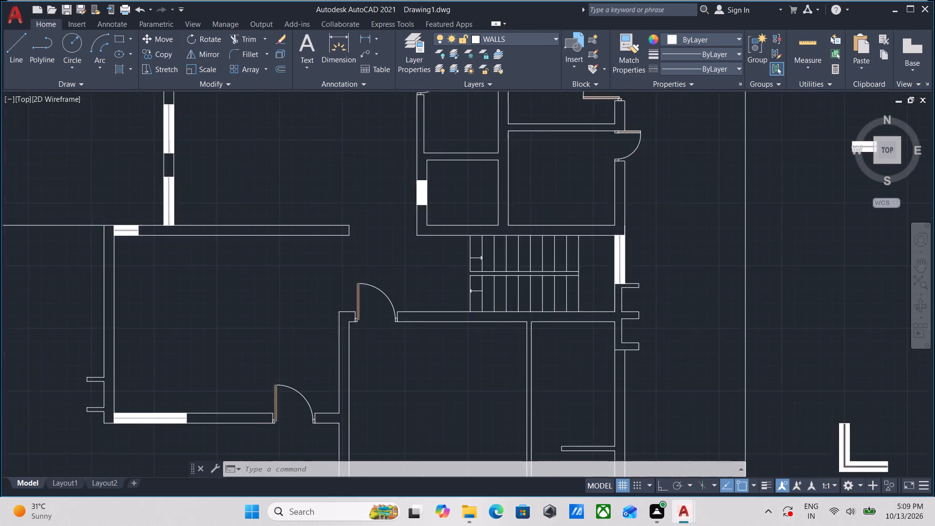
pyautogui.scroll(2, 700, 310)
pyautogui.moveTo(622, 287); pyautogui.dragTo(629, 311, button='middle')
pyautogui.press('l')
pyautogui.press('Return')
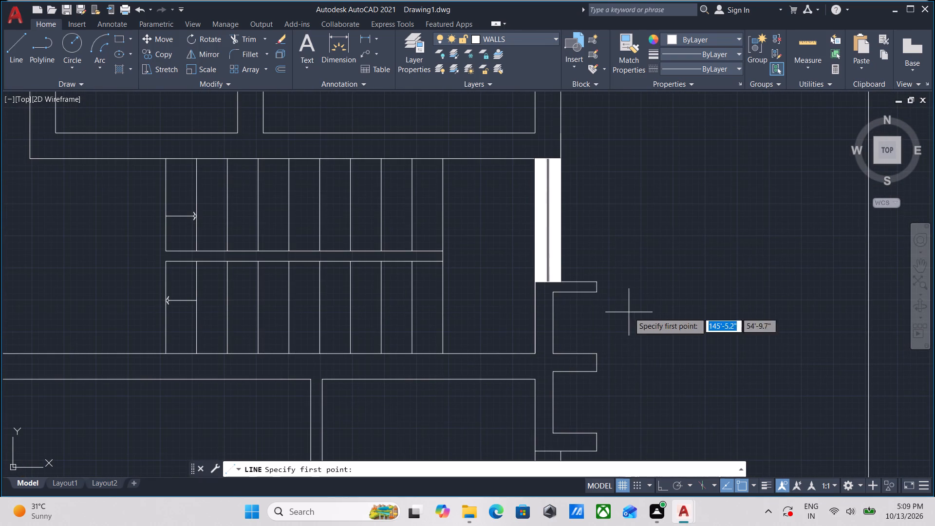
pyautogui.scroll(2, 600, 312)
pyautogui.click(592, 267)
pyautogui.moveTo(597, 352); pyautogui.dragTo(588, 307, button='middle')
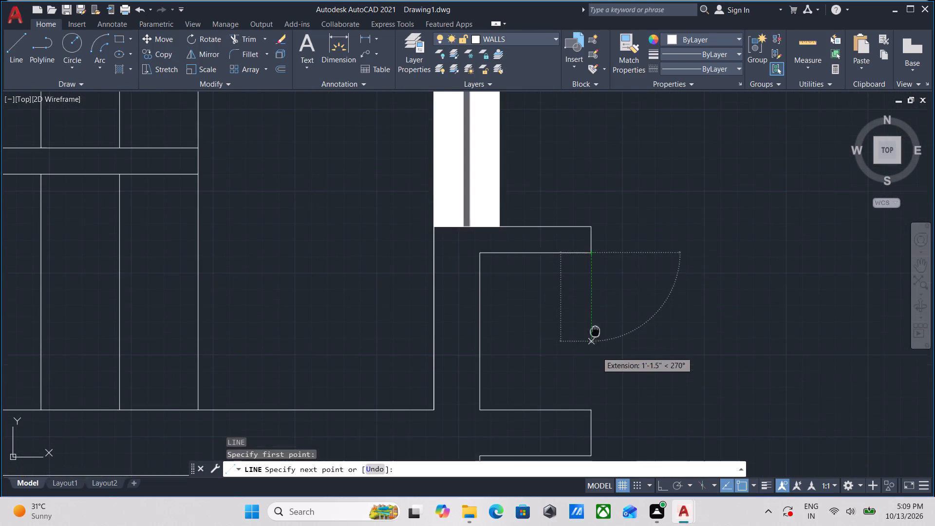
pyautogui.moveTo(588, 307); pyautogui.dragTo(579, 274, button='middle')
pyautogui.click(576, 341)
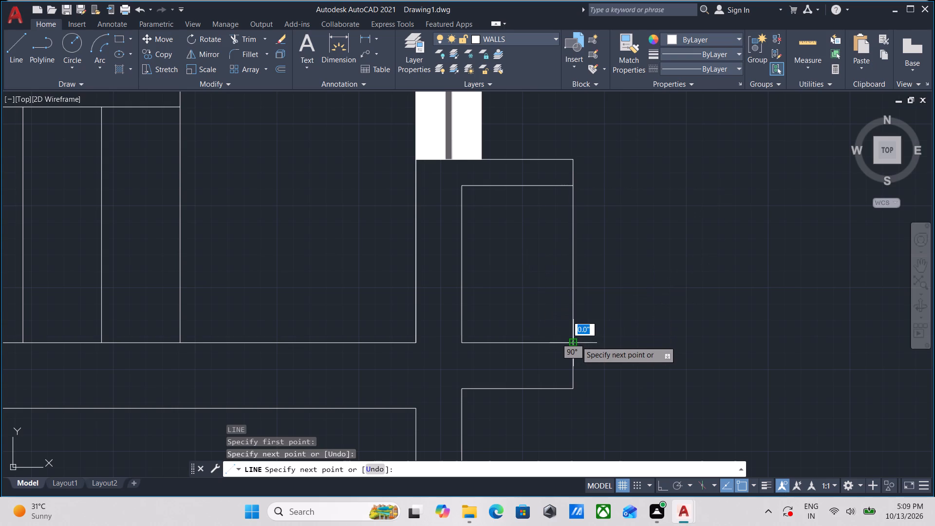
pyautogui.press('Escape')
# Draw a second vertical line closing the outer end of the lower recess, directly south of the first one.
pyautogui.scroll(-1, 576, 341)
pyautogui.moveTo(576, 341); pyautogui.dragTo(577, 195, button='middle')
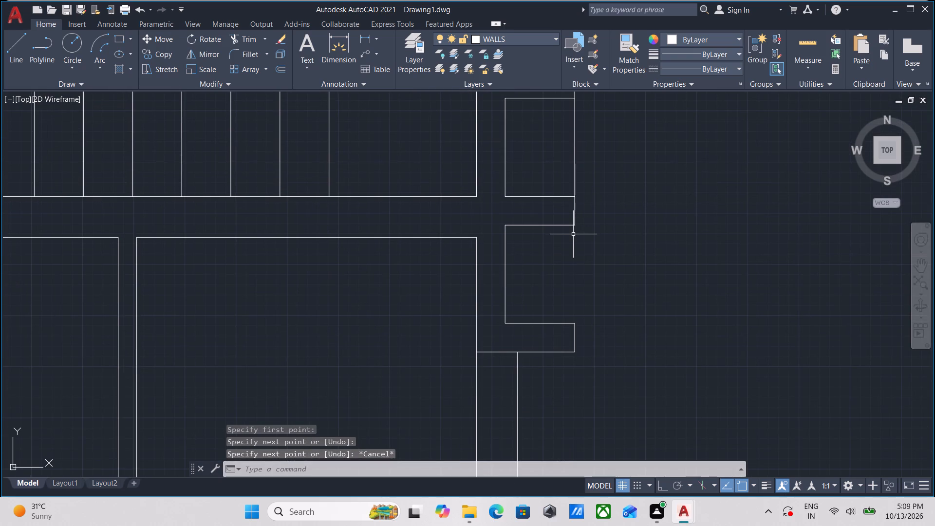
pyautogui.press('l')
pyautogui.press('Return')
pyautogui.click(573, 227)
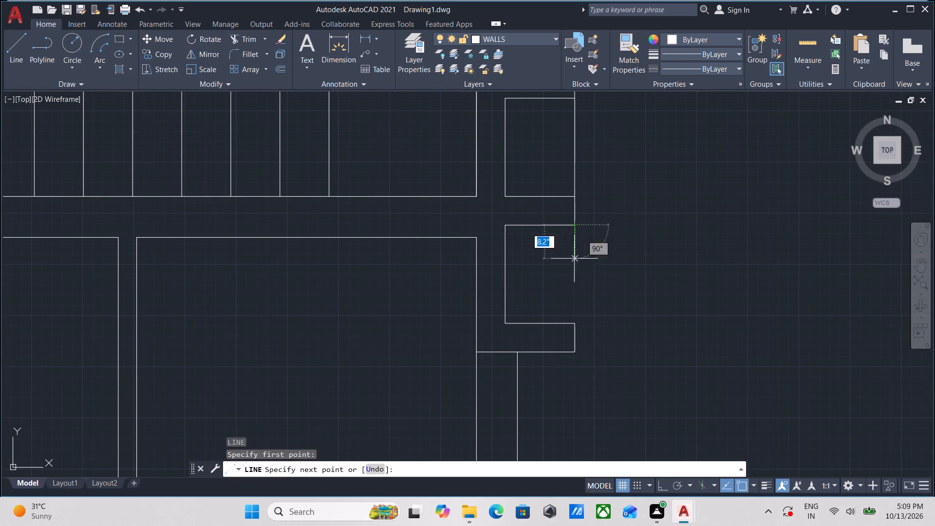
pyautogui.click(572, 324)
pyautogui.press('Escape')
# Look over the whole floor plan, from the northern rooms to the staircase, for openings and details still missing.
pyautogui.scroll(-2, 573, 322)
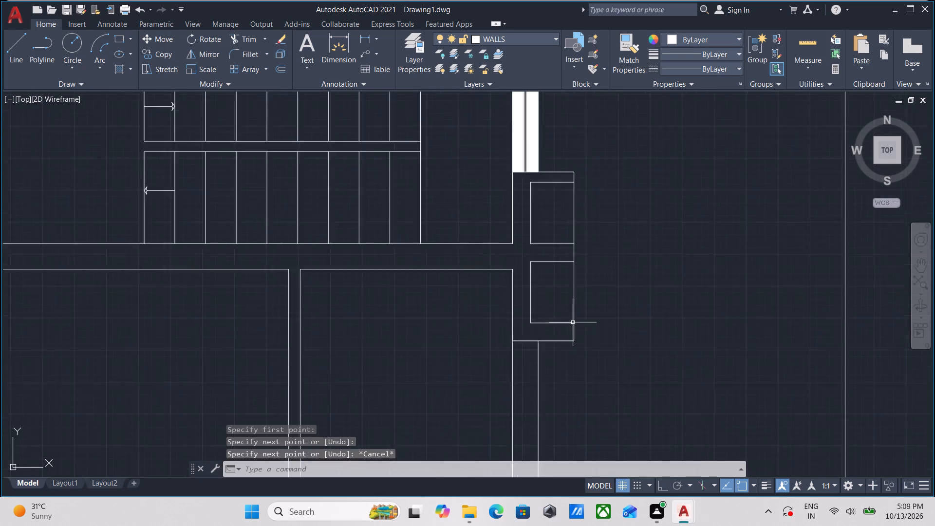
pyautogui.scroll(-2, 573, 322)
pyautogui.scroll(-1, 598, 273)
pyautogui.moveTo(598, 273); pyautogui.dragTo(602, 367, button='middle')
pyautogui.moveTo(609, 234); pyautogui.dragTo(614, 309, button='middle')
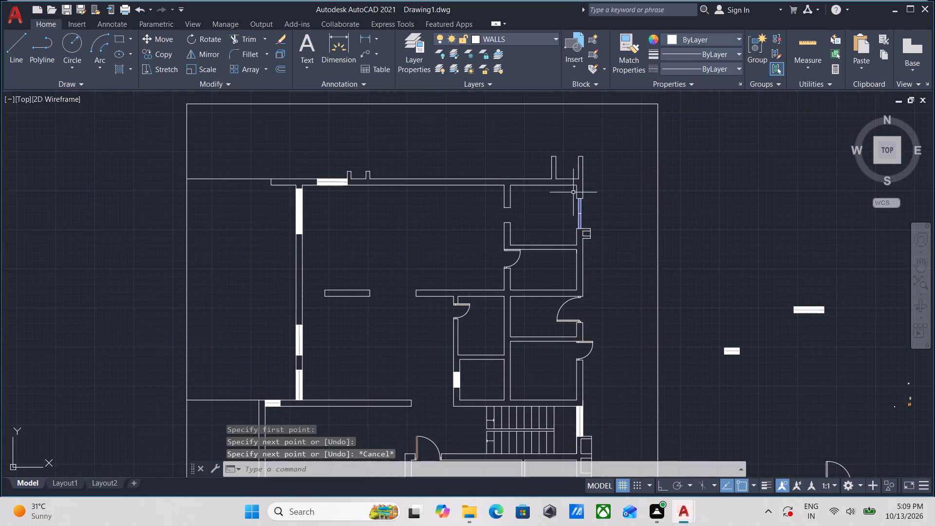
pyautogui.scroll(2, 573, 192)
pyautogui.scroll(2, 488, 292)
pyautogui.scroll(-3, 419, 274)
pyautogui.moveTo(419, 273); pyautogui.dragTo(469, 262, button='middle')
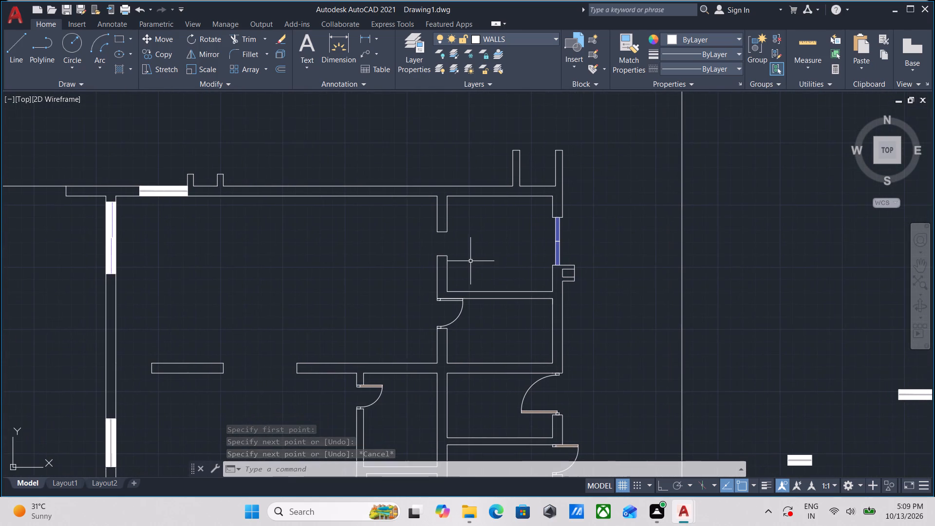
pyautogui.moveTo(243, 230); pyautogui.dragTo(394, 233, button='middle')
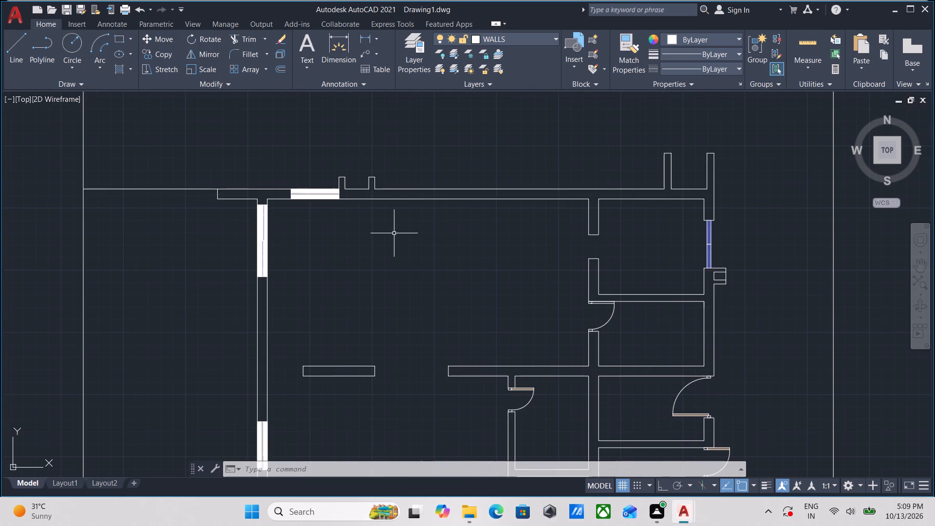
pyautogui.scroll(-1, 357, 241)
pyautogui.moveTo(357, 241); pyautogui.dragTo(385, 144, button='middle')
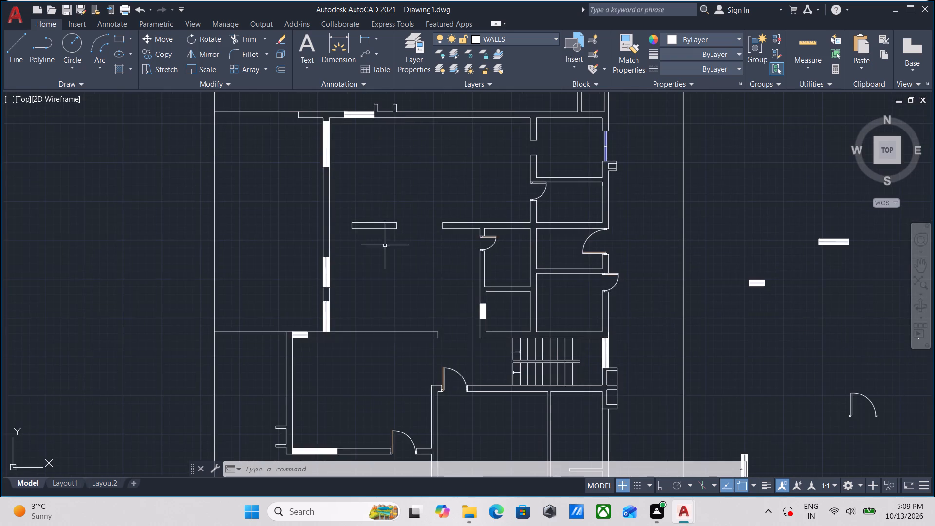
pyautogui.scroll(1, 386, 261)
pyautogui.moveTo(387, 267); pyautogui.dragTo(405, 227, button='middle')
pyautogui.scroll(-2, 415, 225)
pyautogui.moveTo(427, 255); pyautogui.dragTo(421, 204, button='middle')
pyautogui.scroll(2, 529, 201)
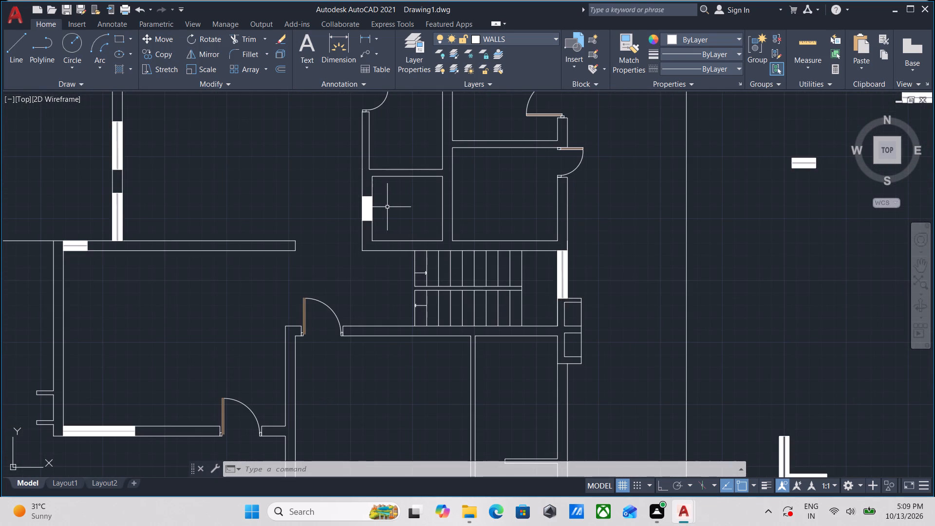
pyautogui.scroll(2, 452, 294)
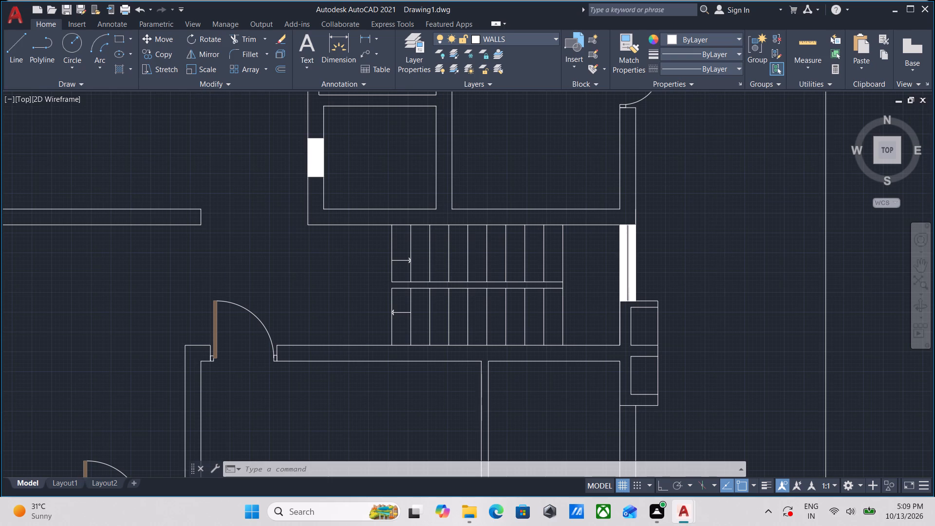
pyautogui.scroll(-1, 394, 294)
pyautogui.scroll(-1, 423, 253)
pyautogui.moveTo(423, 253); pyautogui.dragTo(444, 295, button='middle')
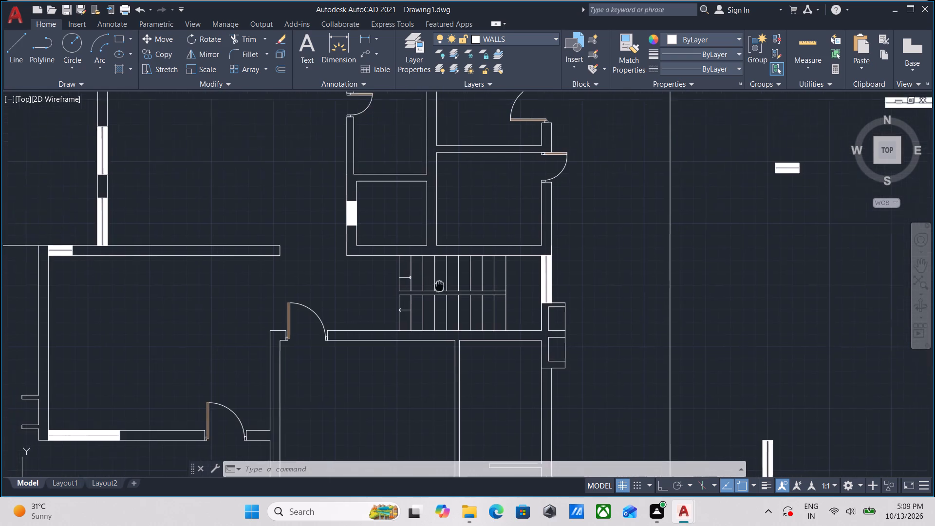
pyautogui.moveTo(444, 295); pyautogui.dragTo(449, 314, button='middle')
pyautogui.scroll(-1, 463, 266)
pyautogui.moveTo(463, 266); pyautogui.dragTo(487, 319, button='middle')
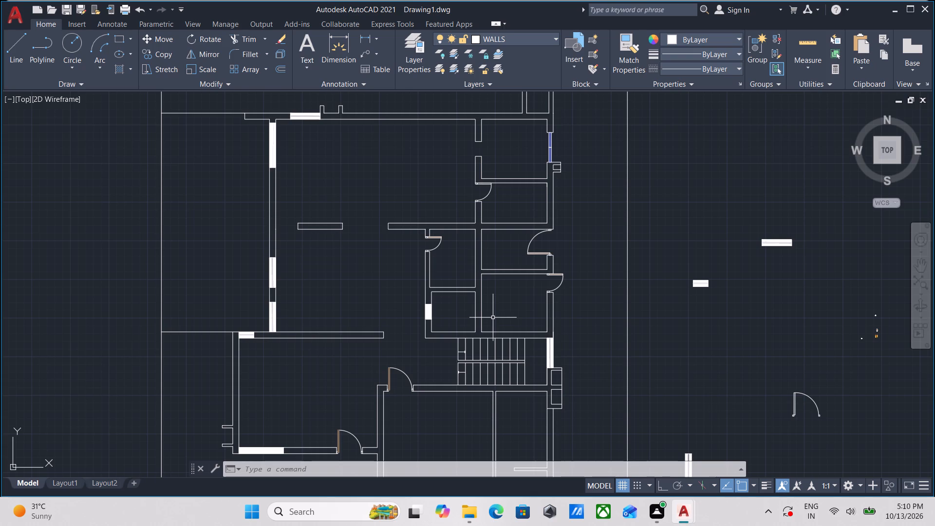
pyautogui.scroll(-2, 485, 302)
pyautogui.moveTo(414, 272); pyautogui.dragTo(454, 281, button='middle')
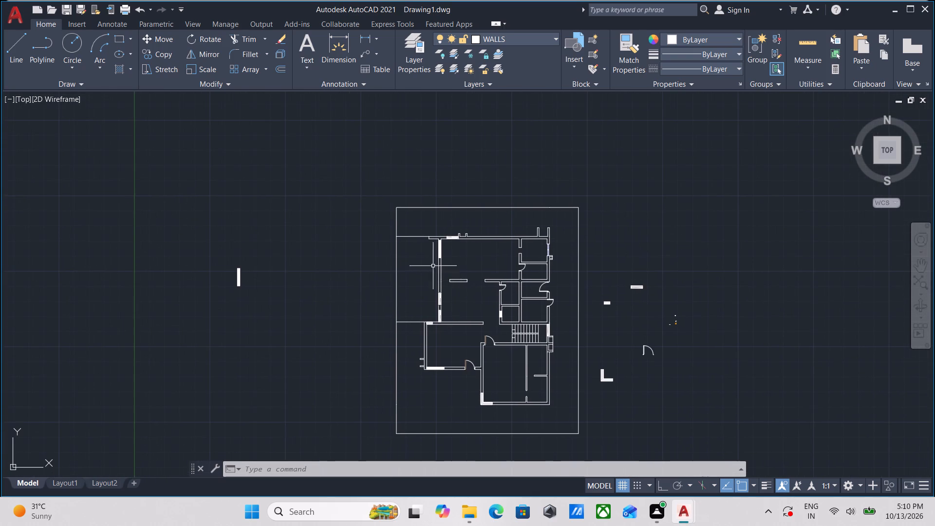
pyautogui.moveTo(441, 256); pyautogui.dragTo(474, 239, button='middle')
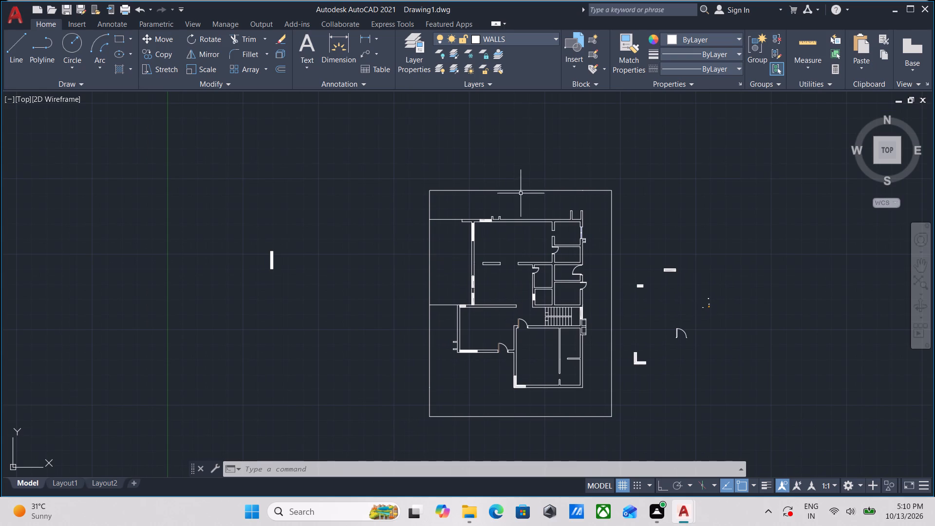
# Move all the loose window, door and hatch pieces lying east of the plan to the empty area north of the outer boundary.
pyautogui.scroll(2, 573, 185)
pyautogui.moveTo(583, 212); pyautogui.dragTo(573, 162, button='middle')
pyautogui.scroll(-1, 673, 267)
pyautogui.moveTo(673, 267); pyautogui.dragTo(538, 169, button='middle')
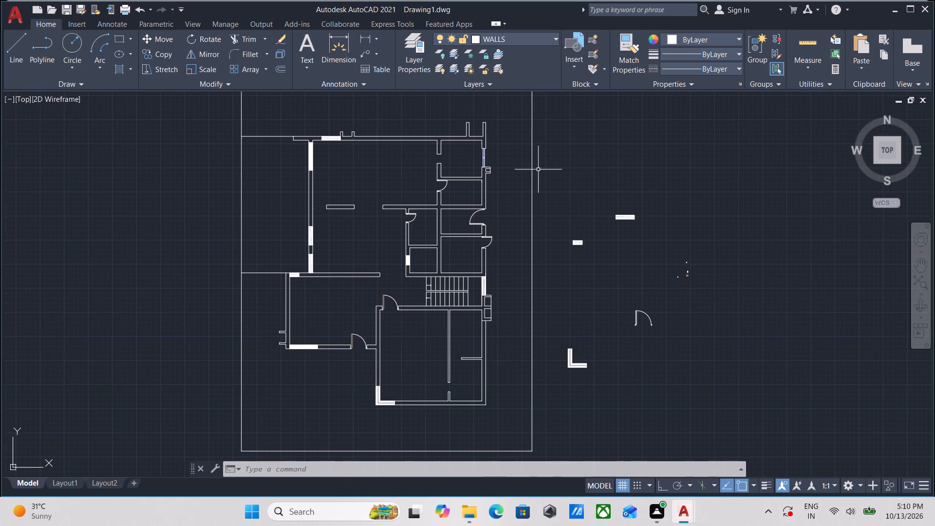
pyautogui.moveTo(726, 430); pyautogui.dragTo(717, 428)
pyautogui.click(554, 178)
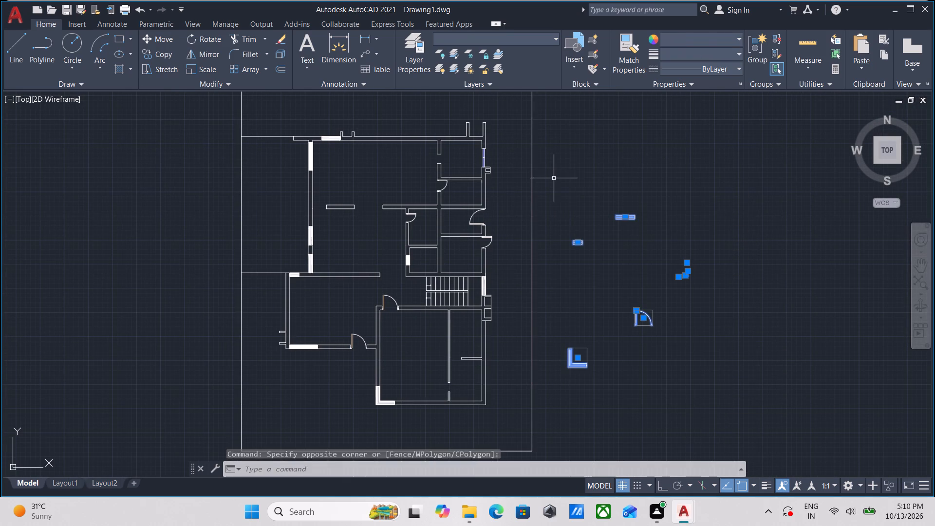
pyautogui.press('m')
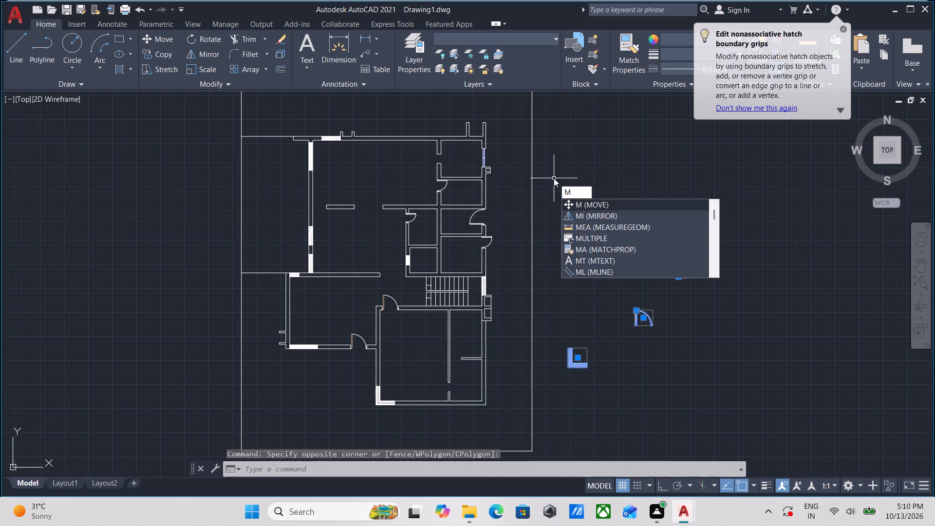
pyautogui.press('Return')
pyautogui.click(642, 307)
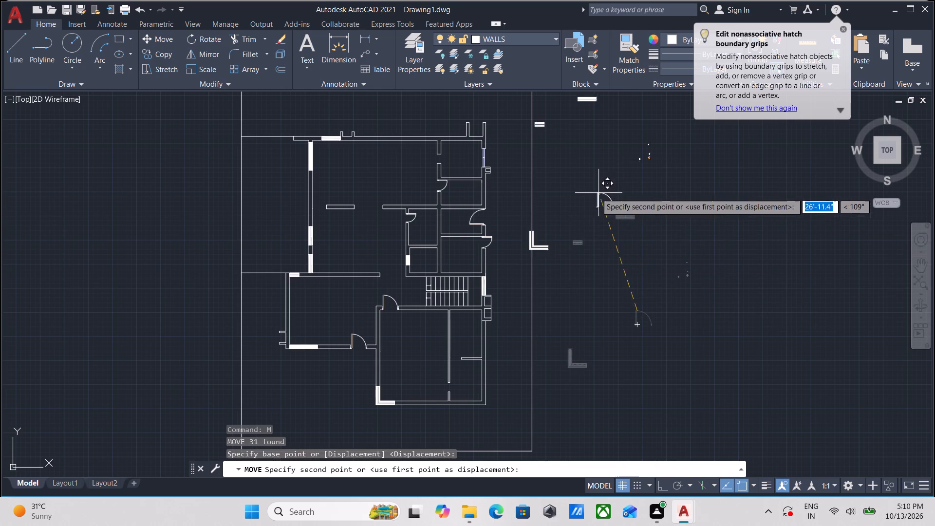
pyautogui.moveTo(593, 193); pyautogui.dragTo(616, 338, button='middle')
pyautogui.scroll(-1, 449, 159)
pyautogui.moveTo(449, 159); pyautogui.dragTo(518, 295, button='middle')
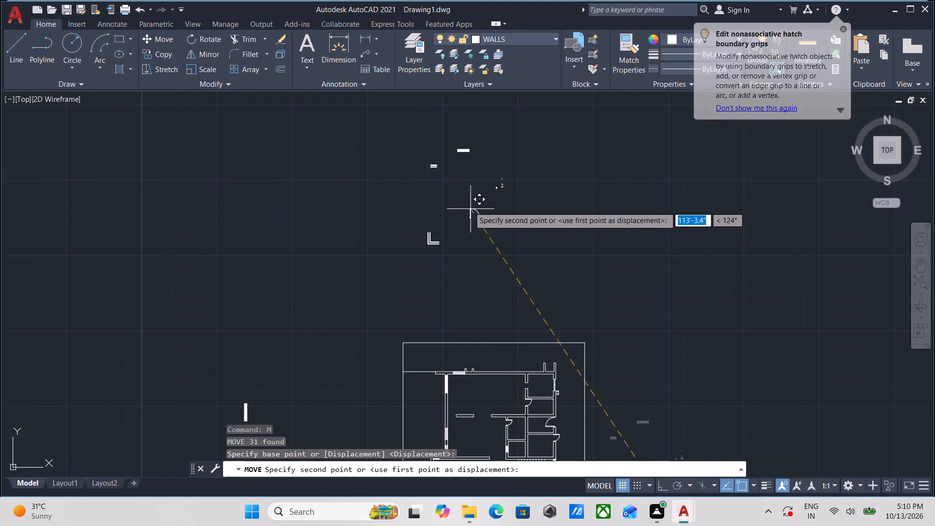
pyautogui.click(468, 219)
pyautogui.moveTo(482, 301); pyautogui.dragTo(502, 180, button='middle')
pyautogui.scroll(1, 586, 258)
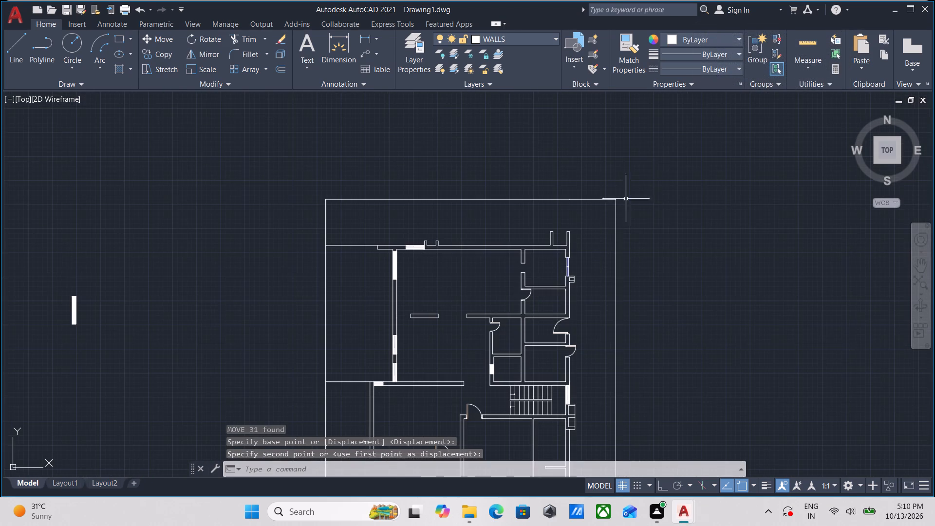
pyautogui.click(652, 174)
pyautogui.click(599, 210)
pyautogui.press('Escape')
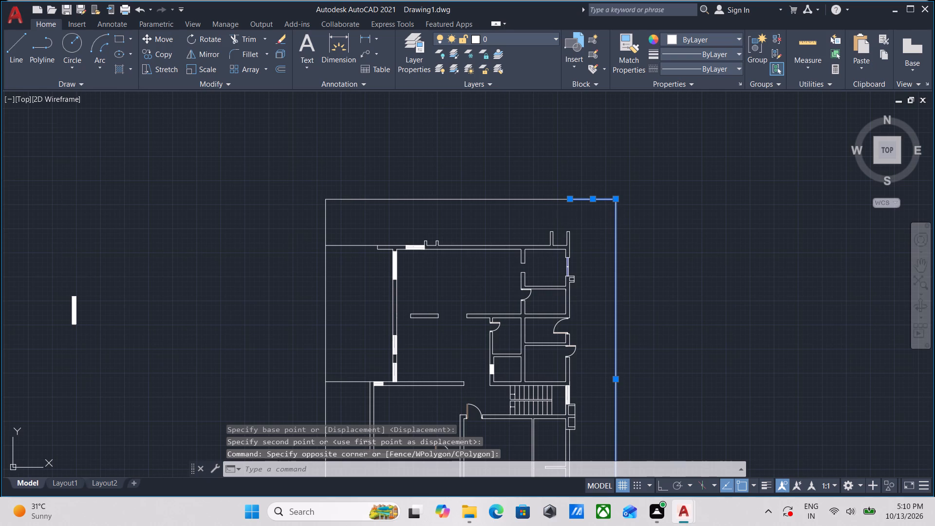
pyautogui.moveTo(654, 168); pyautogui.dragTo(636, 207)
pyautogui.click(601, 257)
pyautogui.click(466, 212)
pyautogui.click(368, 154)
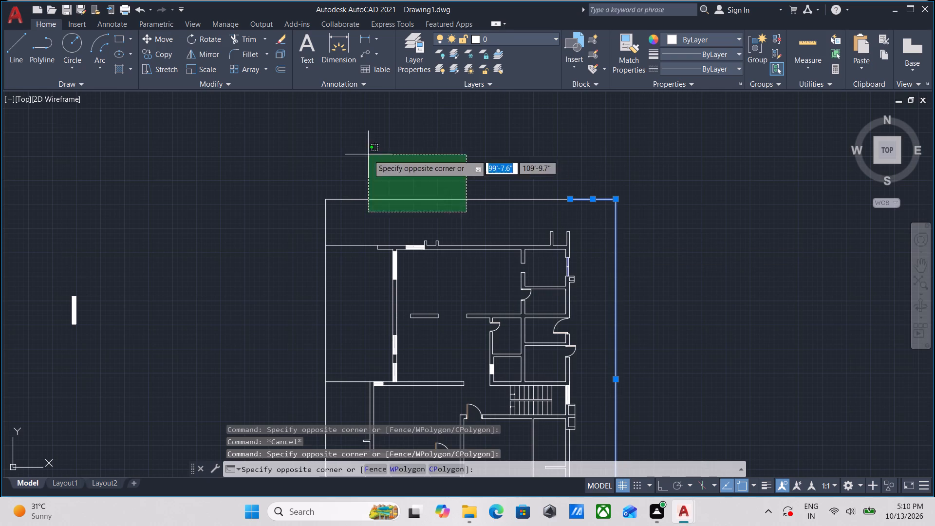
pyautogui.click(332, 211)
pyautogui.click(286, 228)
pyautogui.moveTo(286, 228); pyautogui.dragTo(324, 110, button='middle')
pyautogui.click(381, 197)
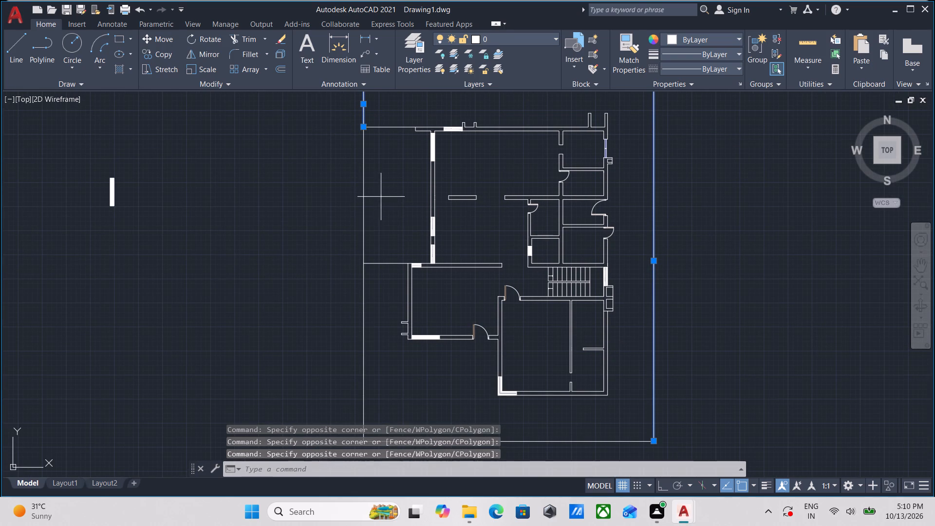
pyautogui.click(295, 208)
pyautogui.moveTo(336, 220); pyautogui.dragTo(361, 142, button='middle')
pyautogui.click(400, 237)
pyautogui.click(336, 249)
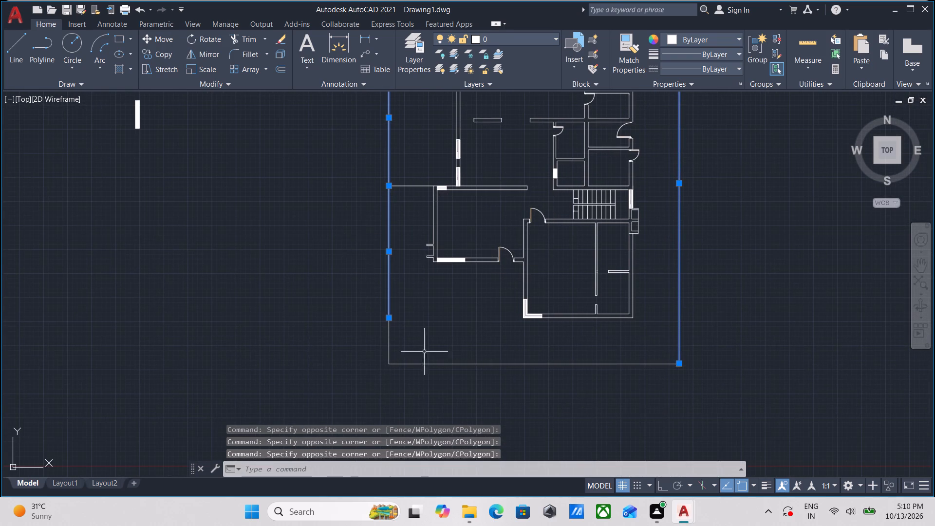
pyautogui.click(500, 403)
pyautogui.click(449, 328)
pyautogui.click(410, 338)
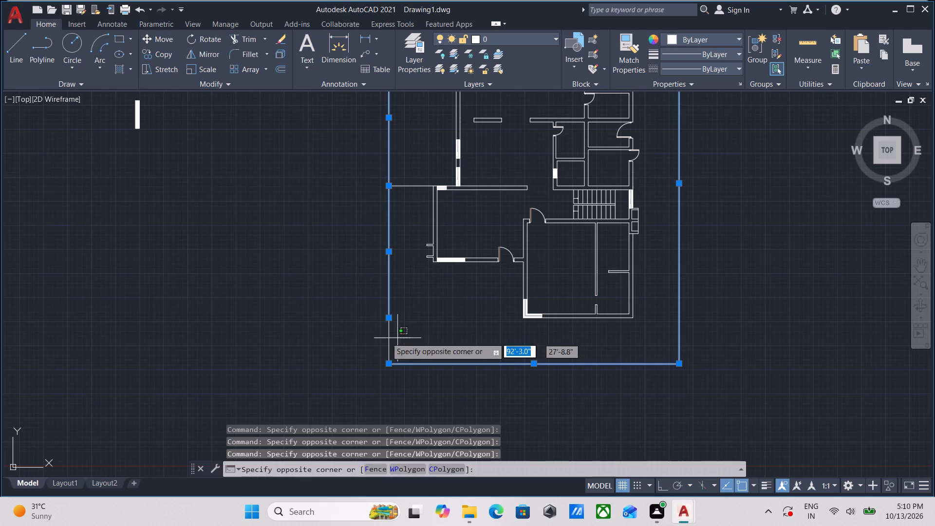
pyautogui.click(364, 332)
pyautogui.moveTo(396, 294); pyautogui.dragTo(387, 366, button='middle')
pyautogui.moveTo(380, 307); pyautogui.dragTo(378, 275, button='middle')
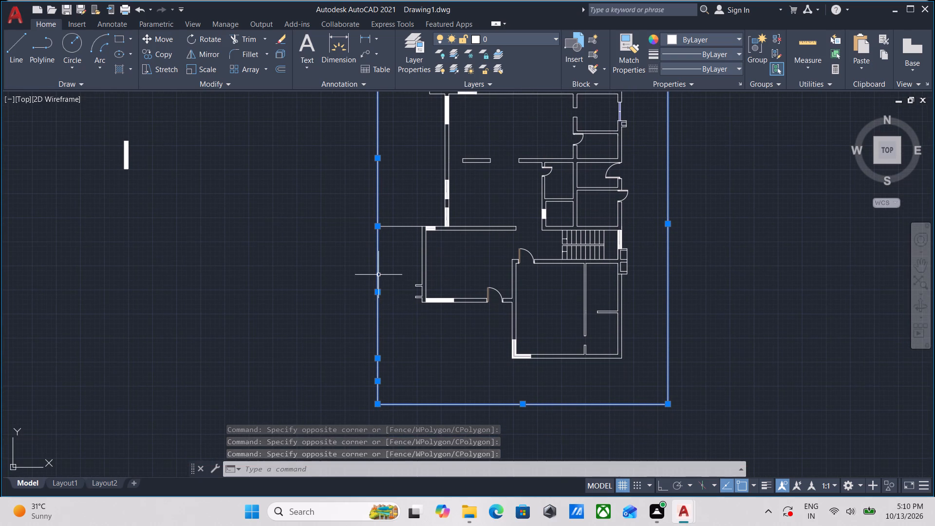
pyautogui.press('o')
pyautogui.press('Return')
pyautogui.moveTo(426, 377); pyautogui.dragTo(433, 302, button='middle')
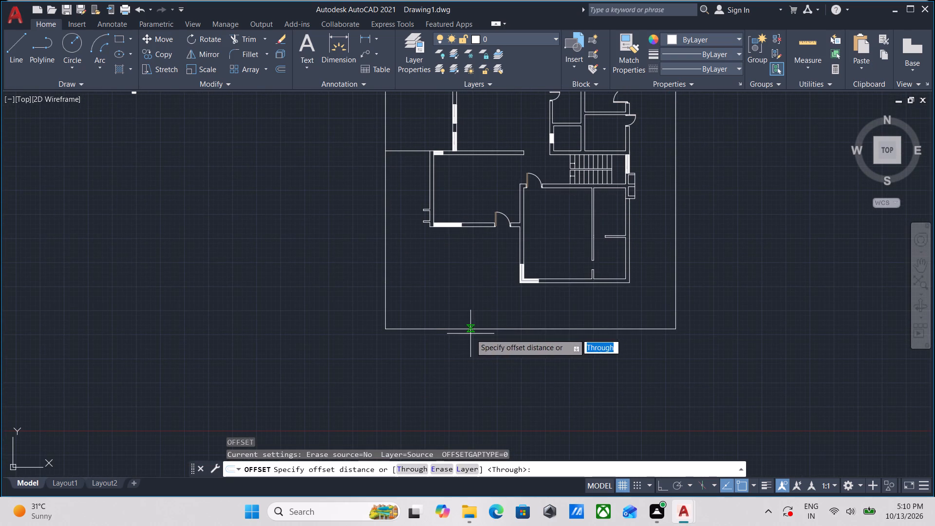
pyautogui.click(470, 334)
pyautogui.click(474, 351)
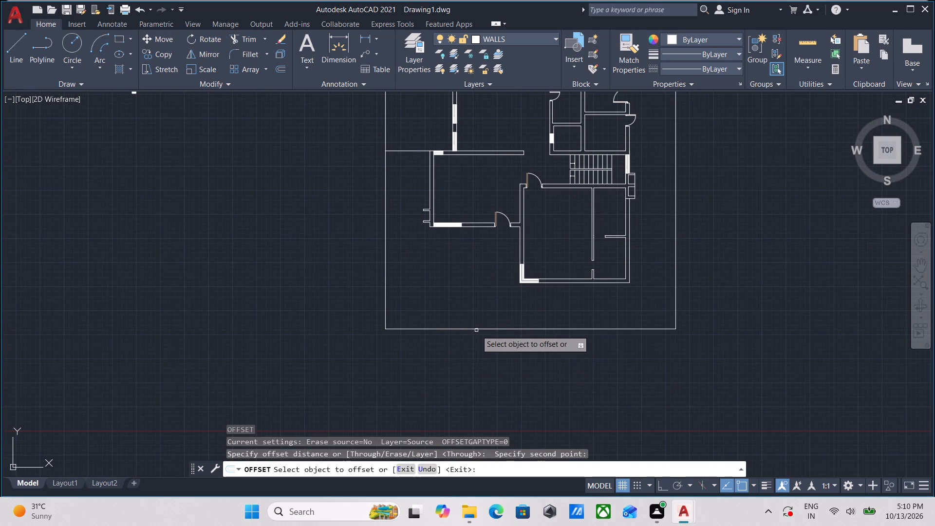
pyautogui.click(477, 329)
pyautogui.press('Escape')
# Draw a rectangle over the existing plot boundary, from its southwest corner to its northeast corner.
pyautogui.moveTo(590, 336); pyautogui.dragTo(589, 337, button='middle')
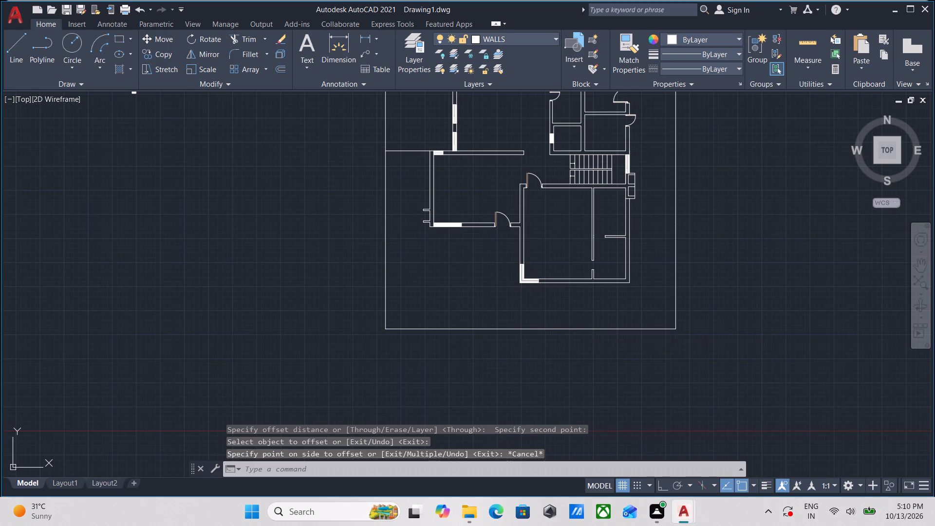
pyautogui.moveTo(589, 337); pyautogui.dragTo(563, 388, button='middle')
pyautogui.moveTo(399, 343); pyautogui.dragTo(398, 317, button='middle')
pyautogui.scroll(2, 353, 348)
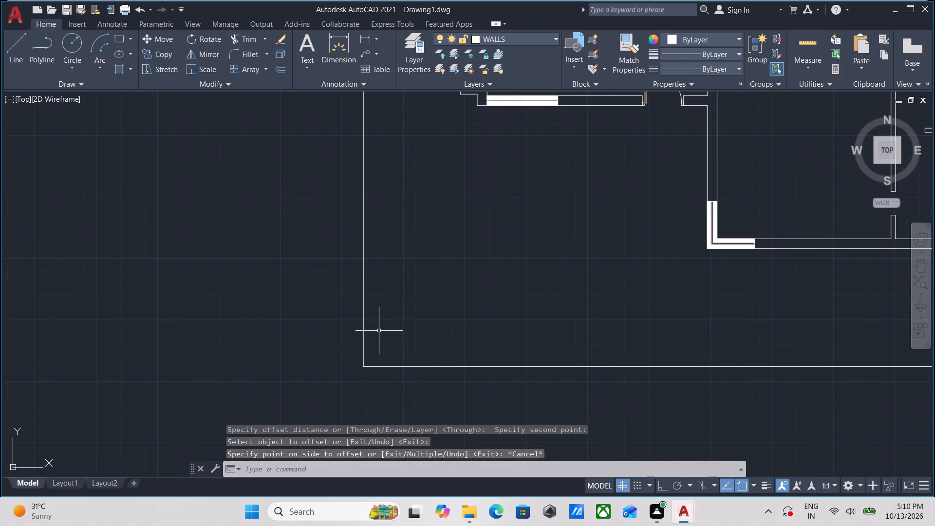
pyautogui.write('rec')
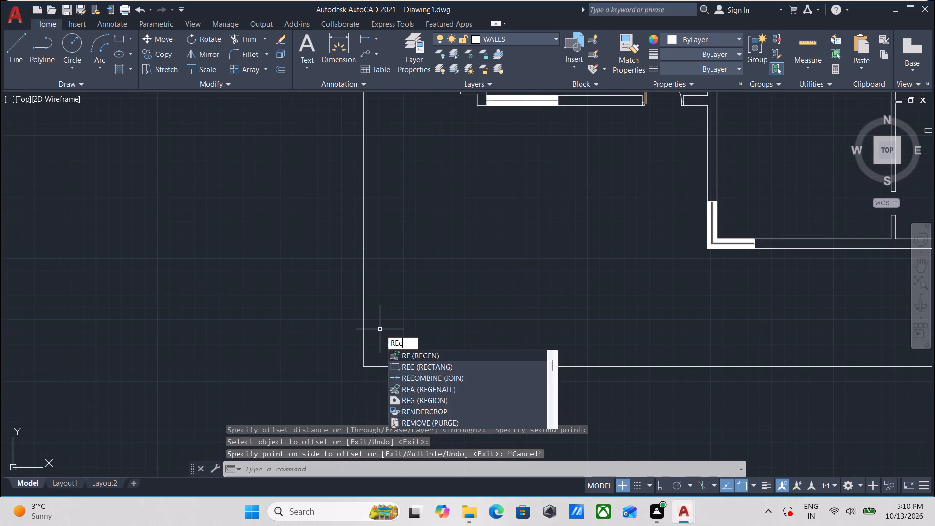
pyautogui.press('Return')
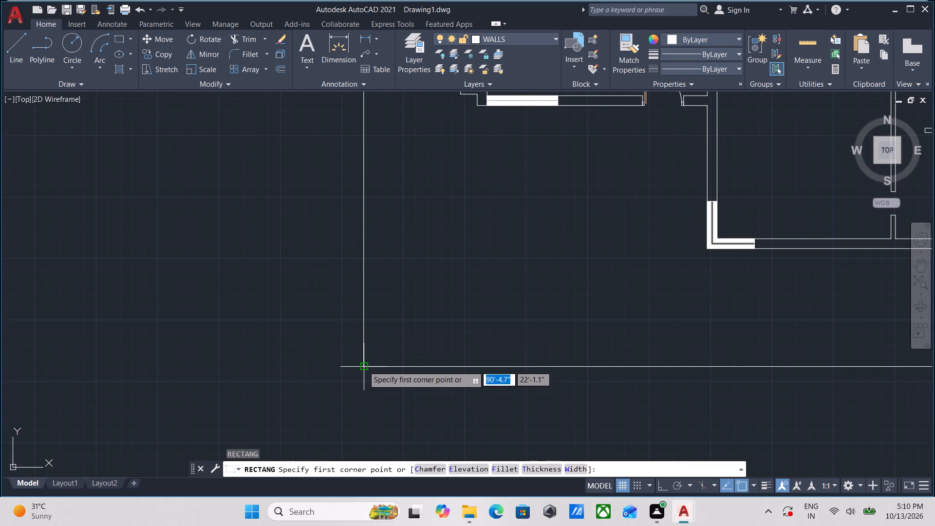
pyautogui.click(363, 366)
pyautogui.scroll(-1, 432, 276)
pyautogui.moveTo(432, 276); pyautogui.dragTo(338, 448, button='middle')
pyautogui.scroll(-2, 490, 216)
pyautogui.moveTo(490, 216); pyautogui.dragTo(465, 408, button='middle')
pyautogui.scroll(1, 467, 403)
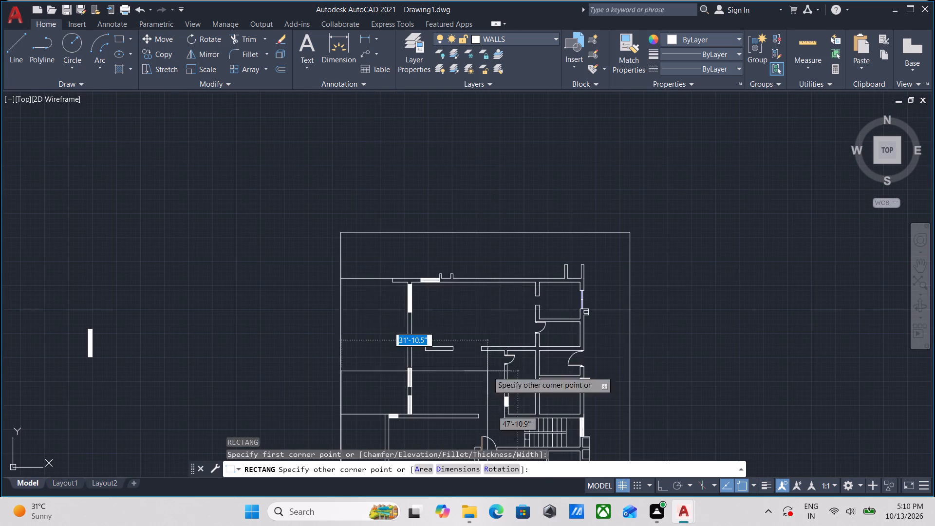
pyautogui.click(629, 233)
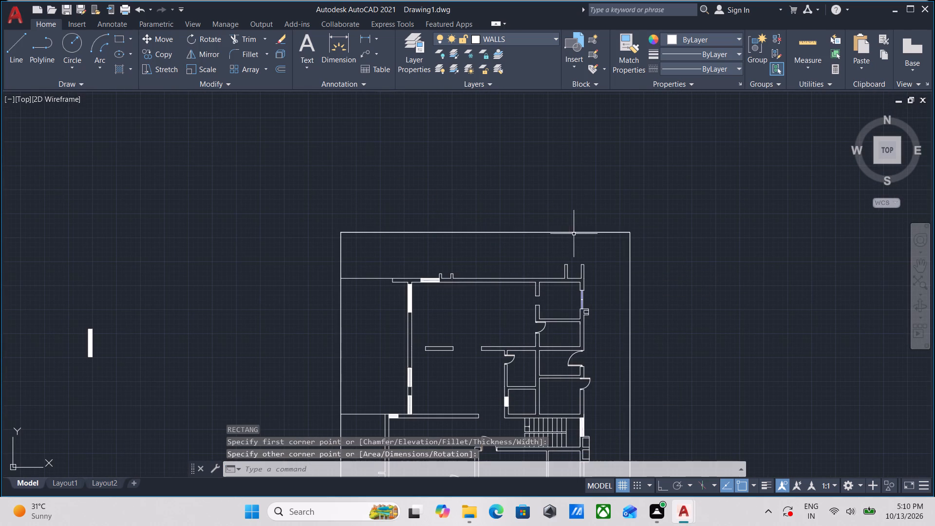
# Pull the old north boundary line away from the overlapping rectangle and erase it.
pyautogui.click(562, 236)
pyautogui.click(545, 218)
pyautogui.scroll(2, 488, 245)
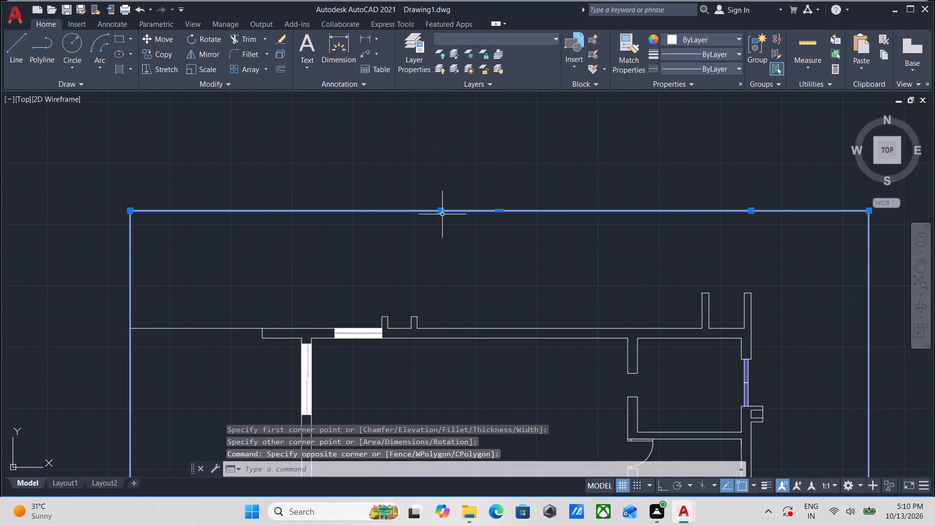
pyautogui.click(439, 213)
pyautogui.click(445, 150)
pyautogui.moveTo(337, 298); pyautogui.dragTo(434, 238, button='middle')
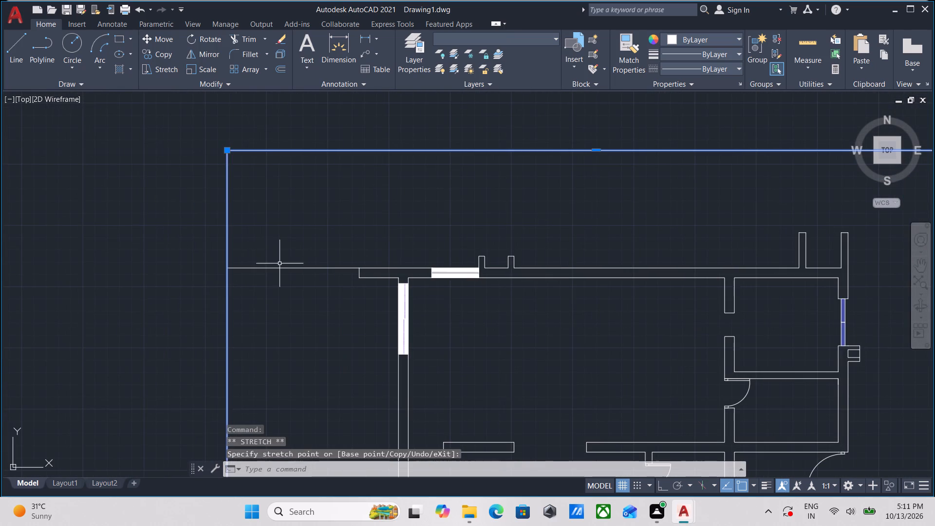
pyautogui.click(228, 247)
pyautogui.scroll(-1, 256, 235)
pyautogui.moveTo(257, 233); pyautogui.dragTo(391, 181, button='middle')
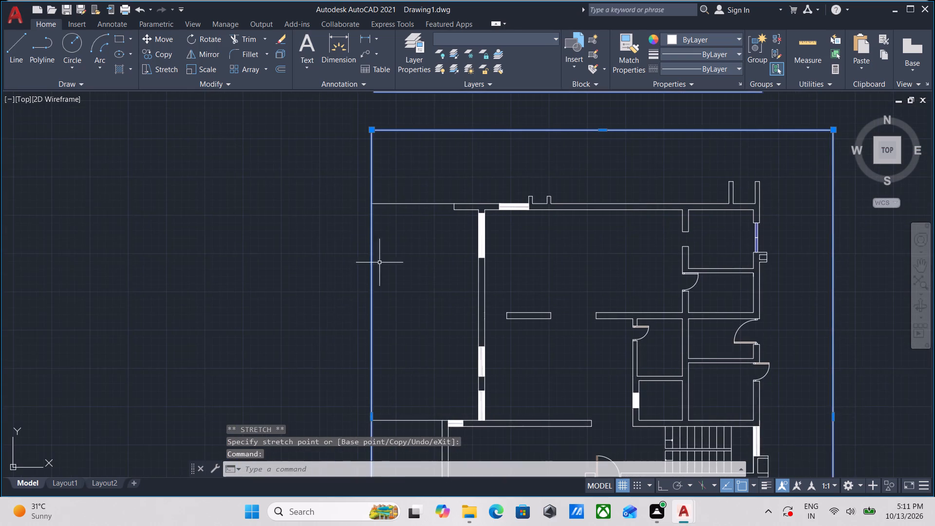
pyautogui.moveTo(361, 304); pyautogui.dragTo(389, 208, button='middle')
pyautogui.moveTo(408, 299); pyautogui.dragTo(452, 144, button='middle')
pyautogui.moveTo(435, 361); pyautogui.dragTo(451, 201, button='middle')
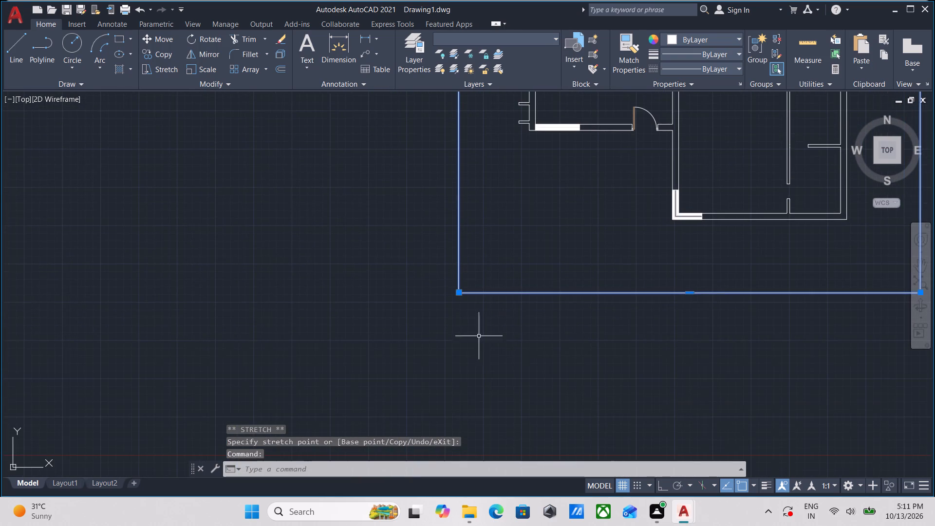
pyautogui.click(458, 223)
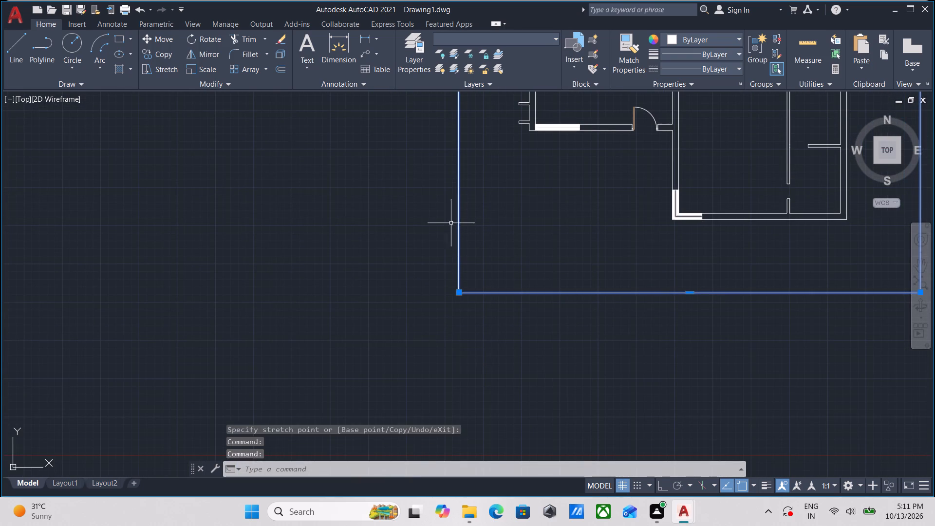
pyautogui.scroll(-2, 480, 226)
pyautogui.moveTo(480, 226); pyautogui.dragTo(452, 345, button='middle')
pyautogui.press('Escape')
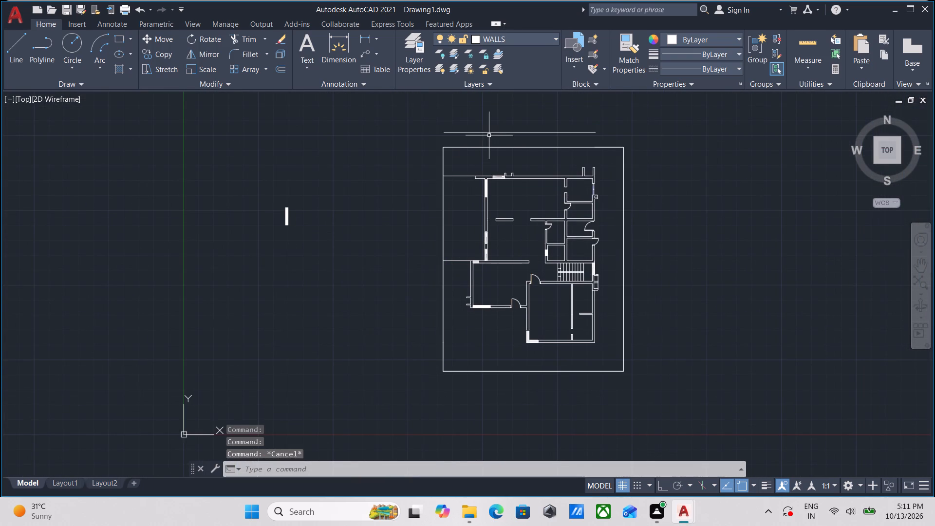
pyautogui.click(493, 139)
pyautogui.click(476, 115)
pyautogui.rightClick(476, 115)
pyautogui.click(507, 186)
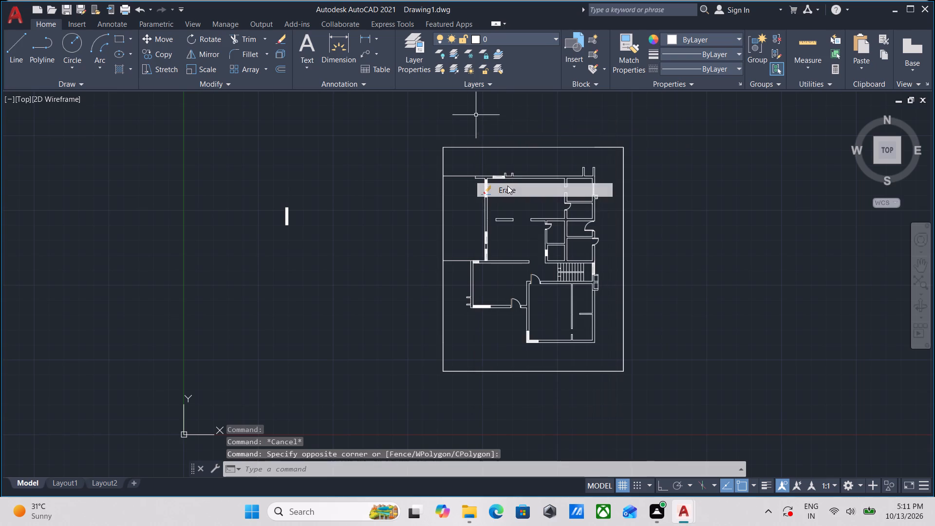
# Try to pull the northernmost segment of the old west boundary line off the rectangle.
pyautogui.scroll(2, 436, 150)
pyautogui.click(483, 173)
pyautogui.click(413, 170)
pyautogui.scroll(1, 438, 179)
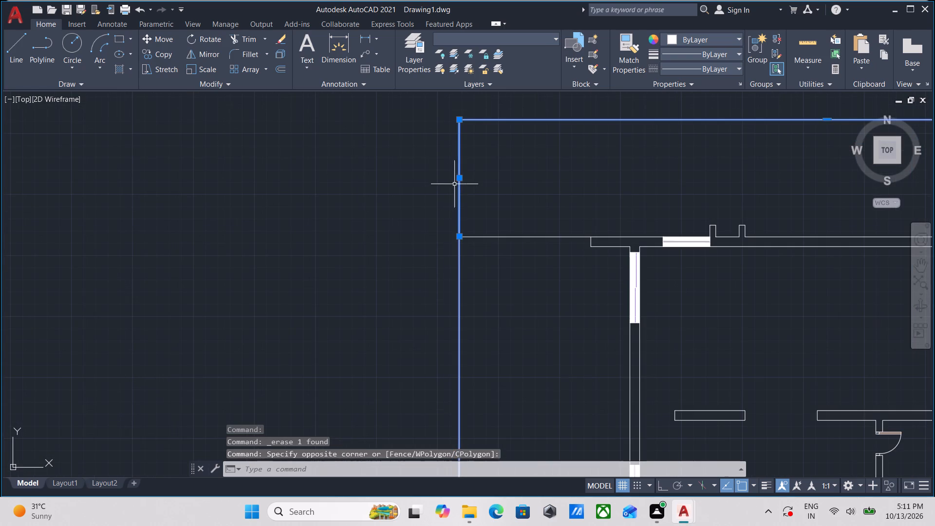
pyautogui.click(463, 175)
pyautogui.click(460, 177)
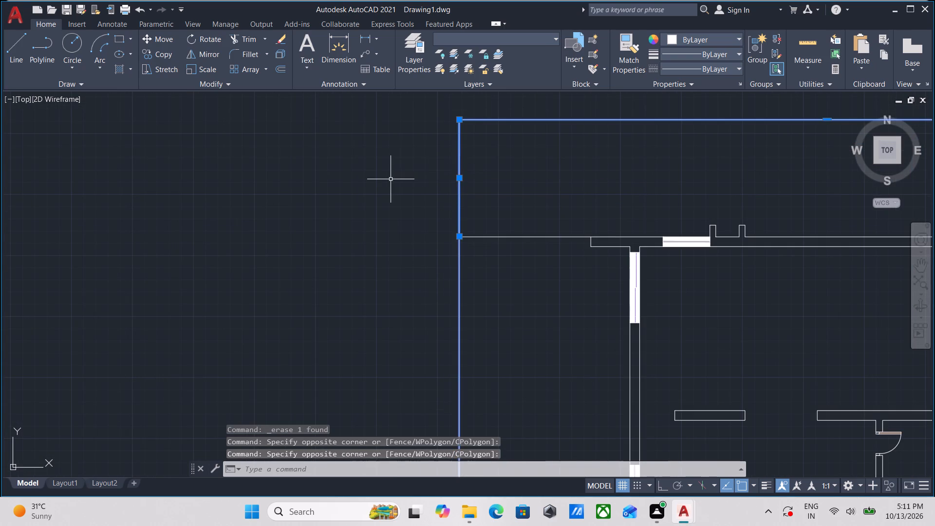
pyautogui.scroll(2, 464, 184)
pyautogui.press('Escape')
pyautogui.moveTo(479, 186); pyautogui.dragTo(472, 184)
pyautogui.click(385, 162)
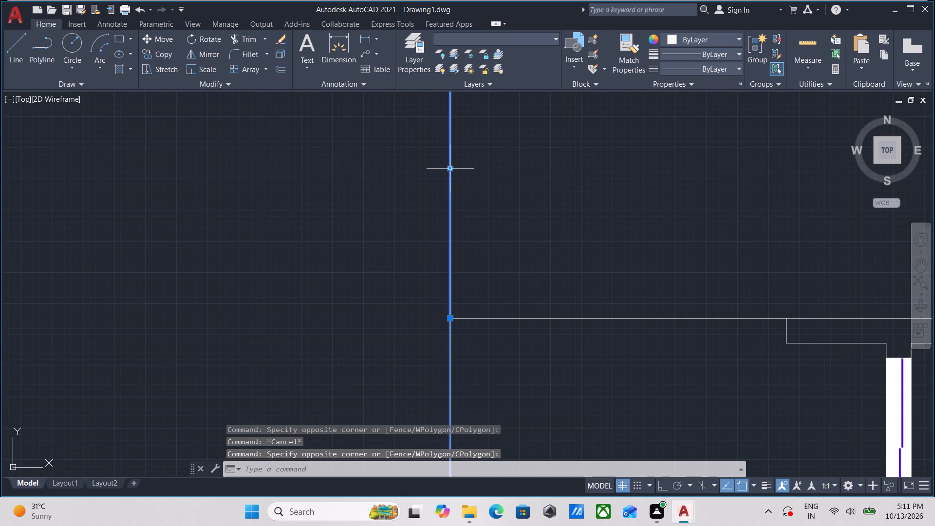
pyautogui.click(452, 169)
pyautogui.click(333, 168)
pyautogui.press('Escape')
# Pull the northernmost segment of the old west boundary line west of the rectangle and erase it.
pyautogui.click(497, 234)
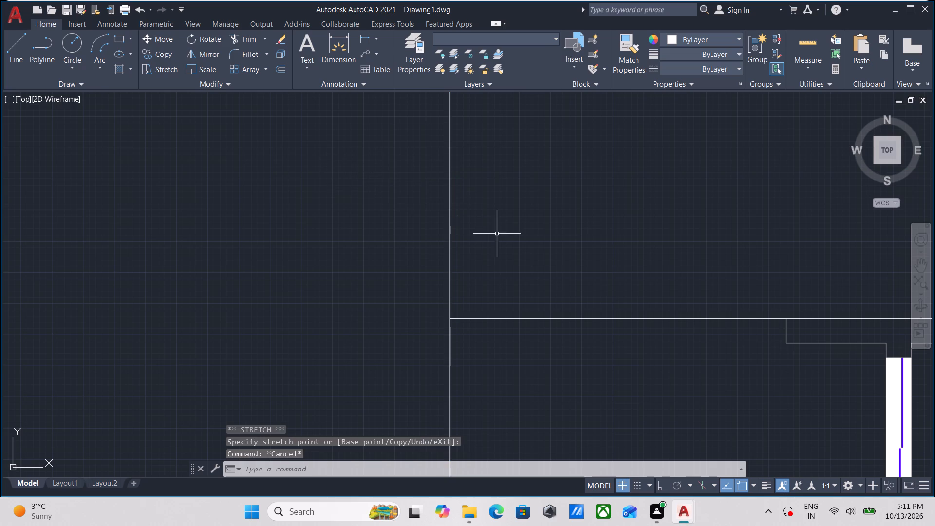
pyautogui.click(408, 225)
pyautogui.click(450, 169)
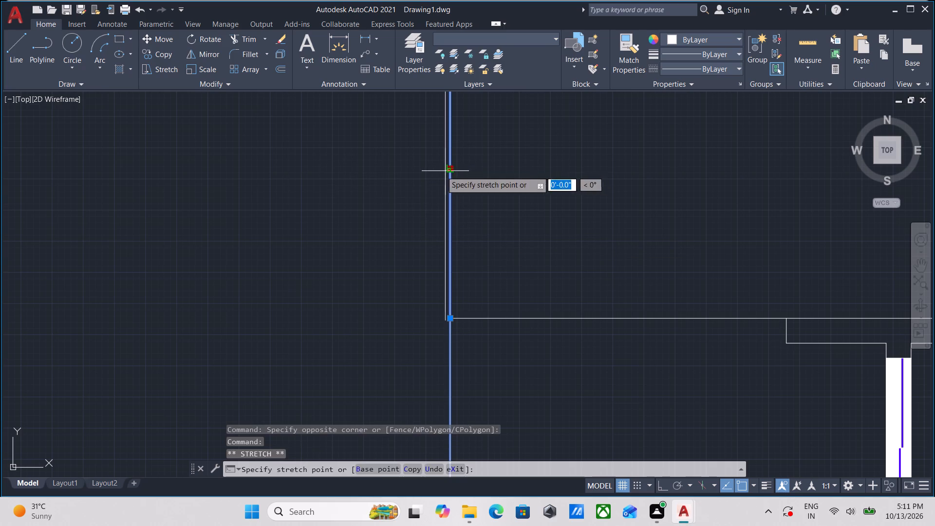
pyautogui.click(343, 192)
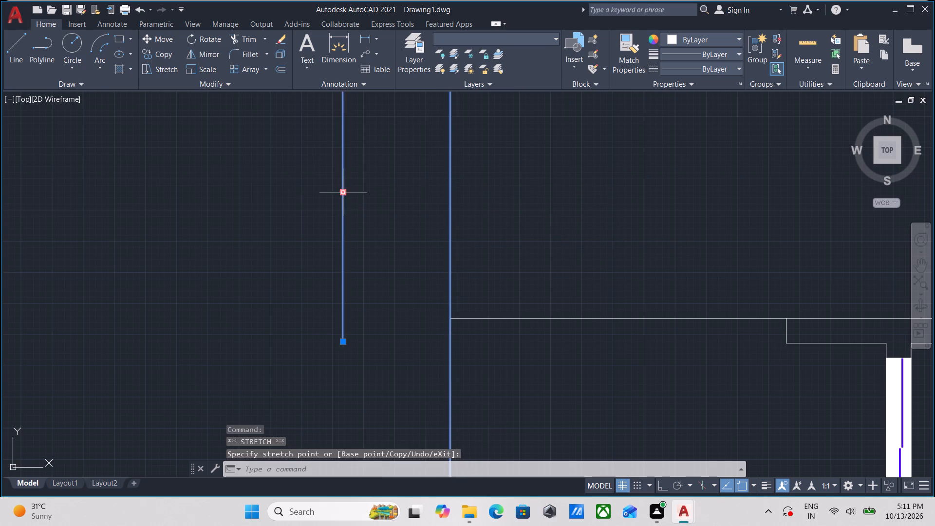
pyautogui.rightClick(350, 202)
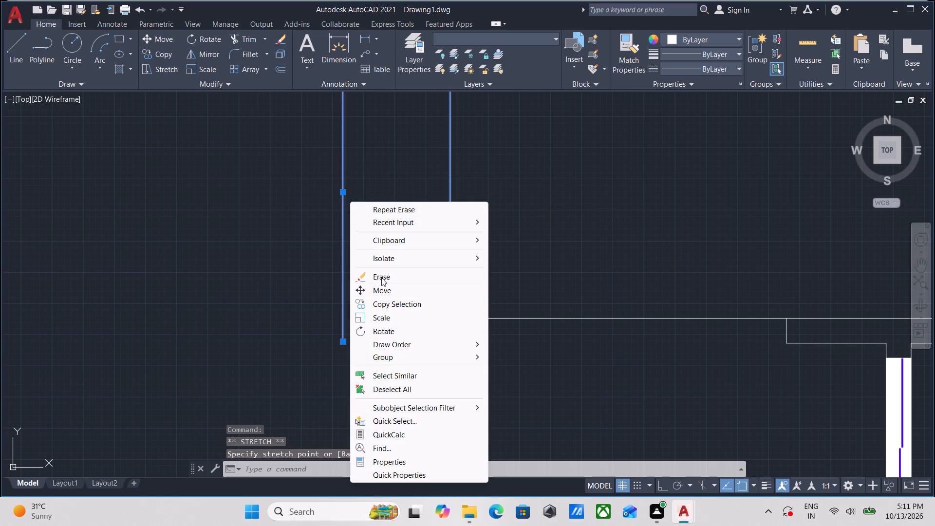
pyautogui.press('Escape')
pyautogui.scroll(-3, 379, 244)
pyautogui.press('Escape')
pyautogui.moveTo(377, 245); pyautogui.dragTo(351, 234)
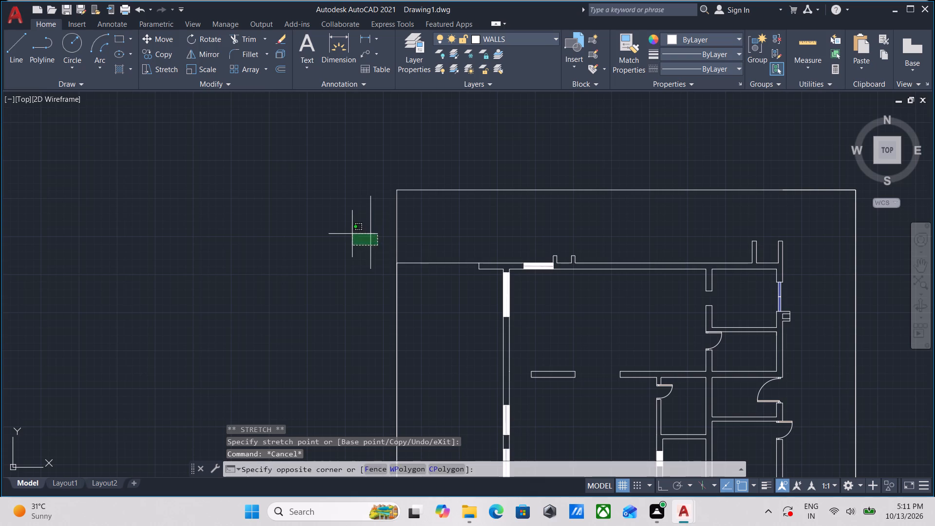
pyautogui.click(351, 234)
pyautogui.rightClick(351, 234)
pyautogui.click(372, 274)
# Pull the middle segment of the old west boundary line off the rectangle into the empty area to the west.
pyautogui.scroll(-1, 372, 274)
pyautogui.moveTo(372, 274); pyautogui.dragTo(420, 161, button='middle')
pyautogui.click(458, 232)
pyautogui.click(391, 214)
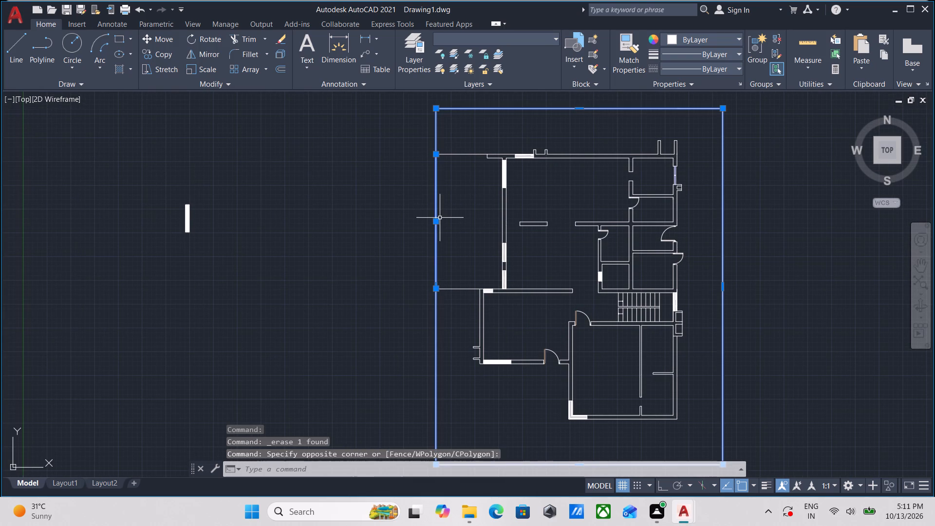
pyautogui.click(437, 224)
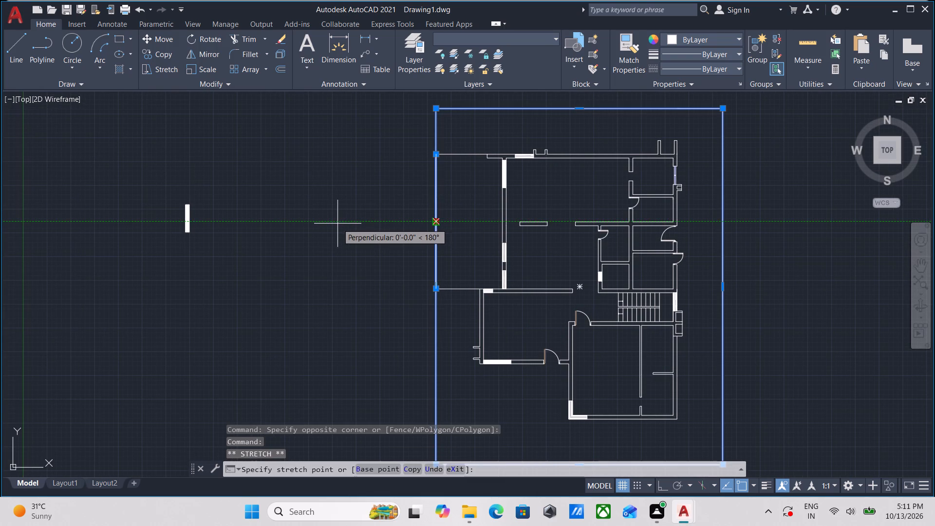
pyautogui.click(337, 224)
pyautogui.scroll(2, 477, 244)
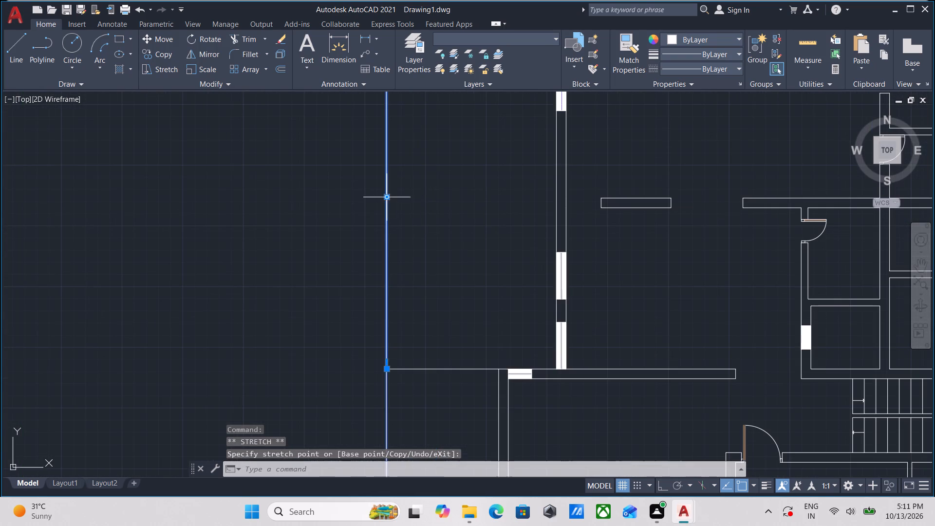
pyautogui.click(384, 197)
pyautogui.click(313, 237)
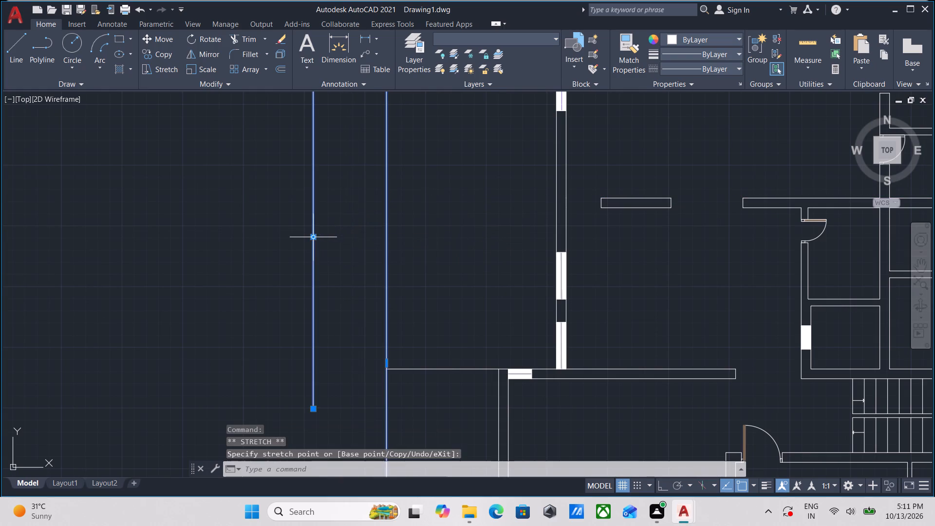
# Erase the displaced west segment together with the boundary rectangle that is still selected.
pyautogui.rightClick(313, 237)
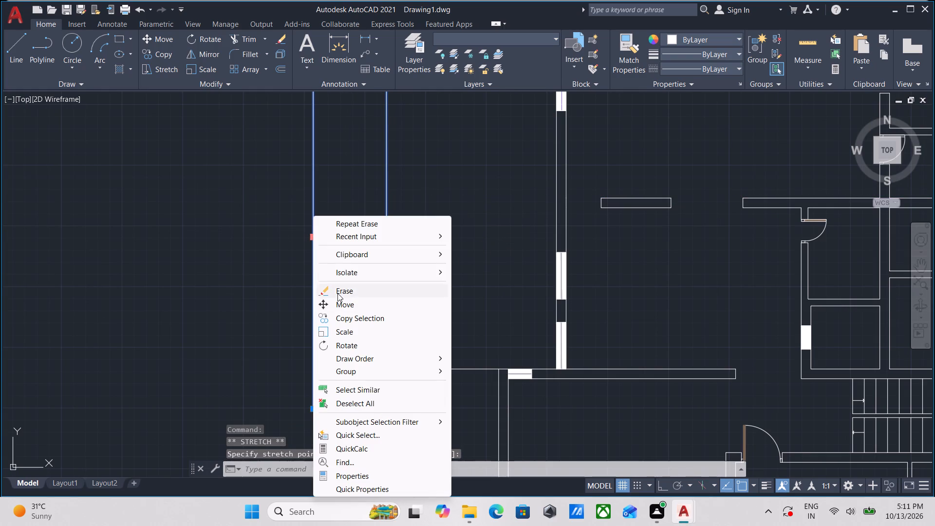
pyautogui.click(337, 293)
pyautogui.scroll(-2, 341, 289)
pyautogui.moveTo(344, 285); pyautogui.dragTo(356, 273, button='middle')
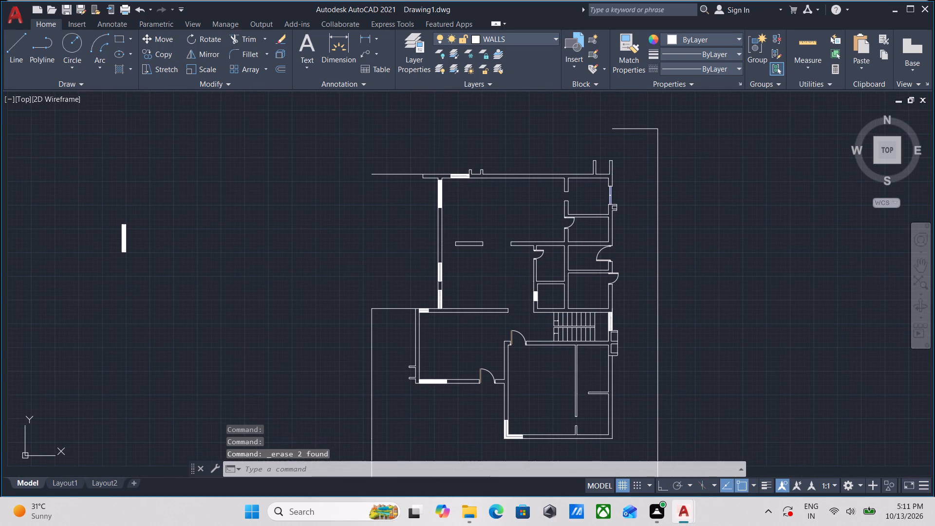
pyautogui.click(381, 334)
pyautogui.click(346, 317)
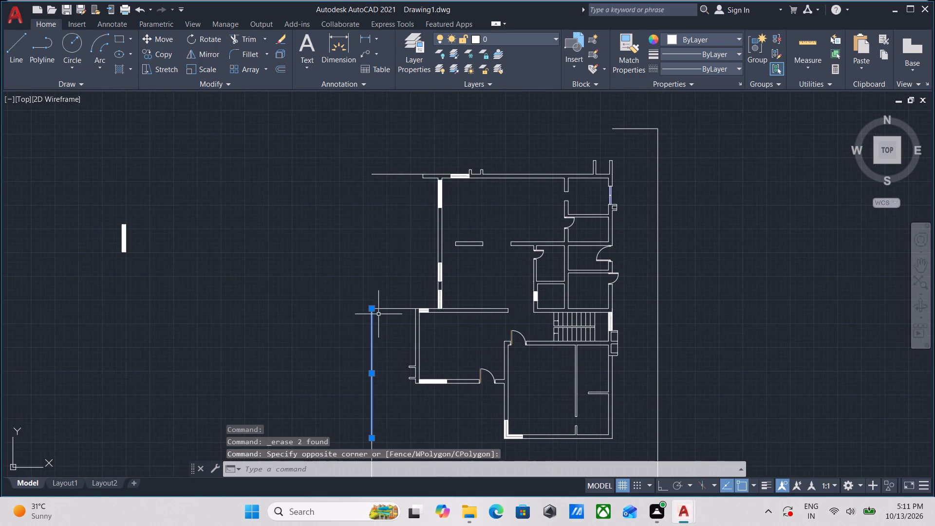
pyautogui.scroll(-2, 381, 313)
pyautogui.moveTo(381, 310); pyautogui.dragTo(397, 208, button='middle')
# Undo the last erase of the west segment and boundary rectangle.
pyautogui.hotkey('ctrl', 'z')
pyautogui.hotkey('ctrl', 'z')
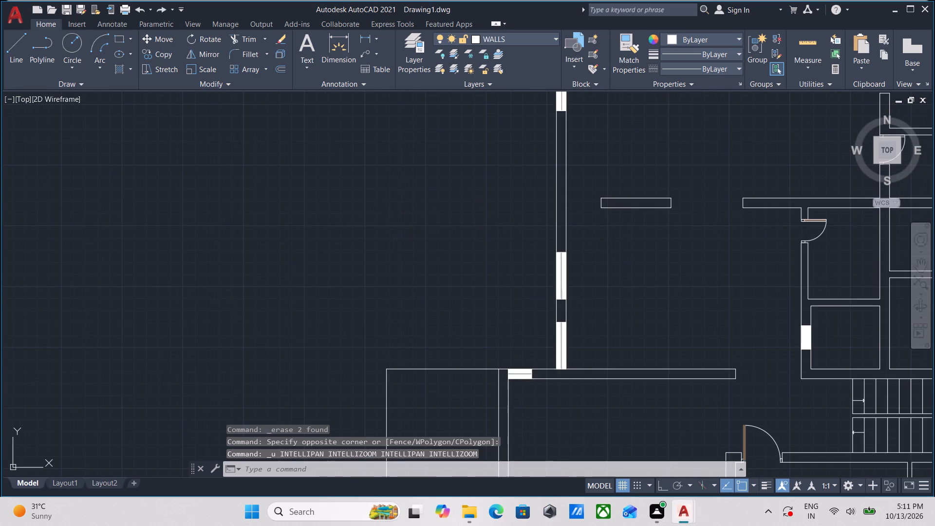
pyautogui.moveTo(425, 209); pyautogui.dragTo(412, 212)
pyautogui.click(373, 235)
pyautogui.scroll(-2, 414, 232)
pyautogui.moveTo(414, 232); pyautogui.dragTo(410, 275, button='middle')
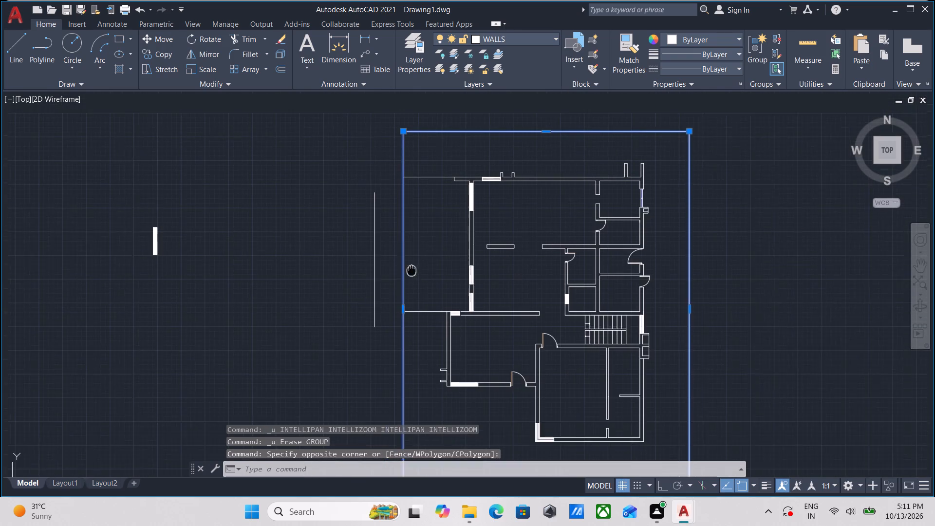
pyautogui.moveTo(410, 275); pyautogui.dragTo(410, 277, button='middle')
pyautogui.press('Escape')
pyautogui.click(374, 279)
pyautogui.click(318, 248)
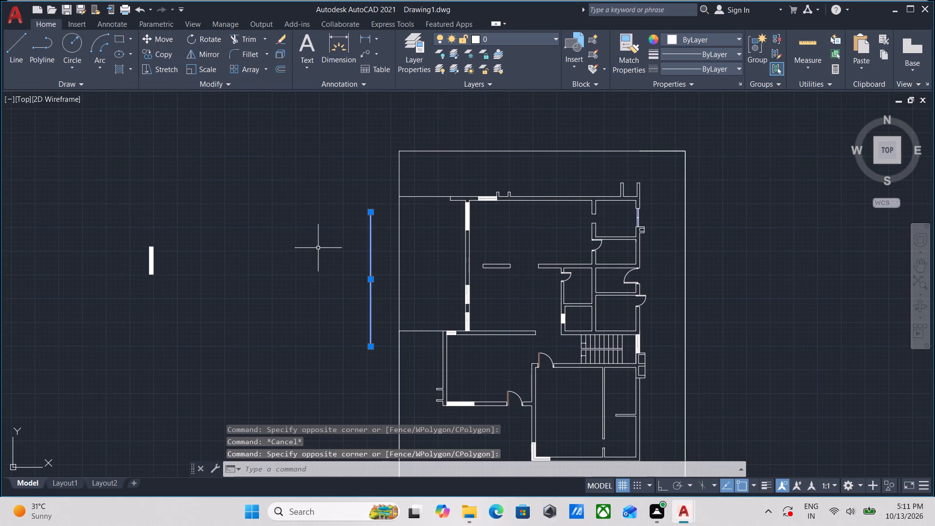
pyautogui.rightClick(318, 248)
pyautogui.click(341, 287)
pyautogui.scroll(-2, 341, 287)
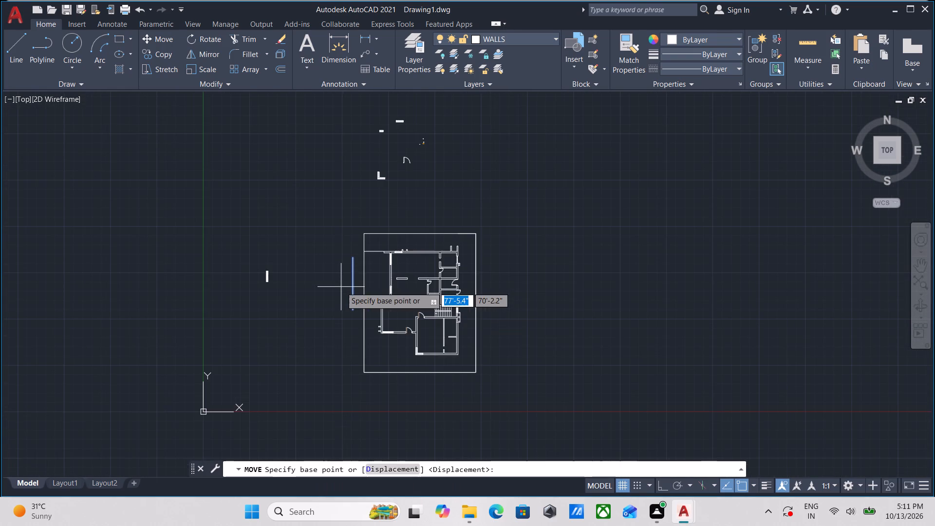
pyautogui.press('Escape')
# Erase only the displaced vertical line west of the plot boundary, keeping the rectangle.
pyautogui.scroll(3, 364, 299)
pyautogui.click(339, 286)
pyautogui.click(318, 259)
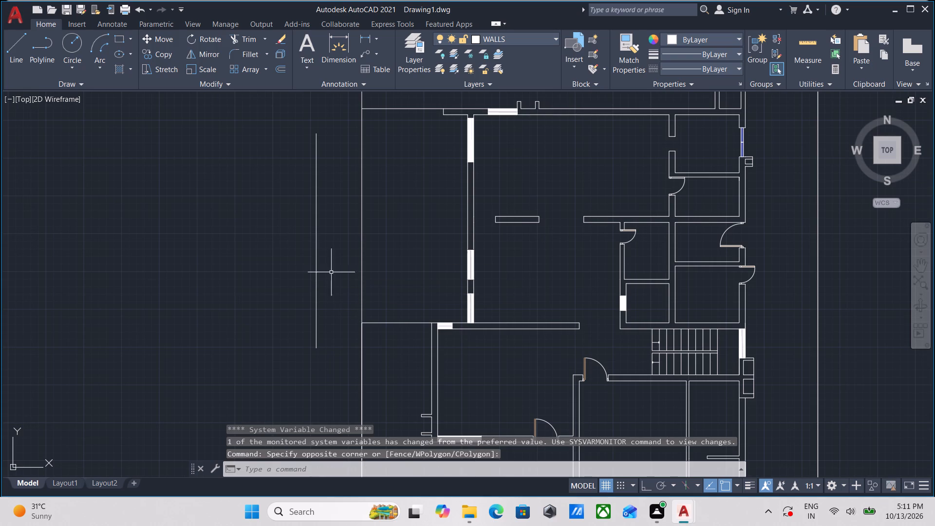
pyautogui.click(334, 276)
pyautogui.click(266, 241)
pyautogui.rightClick(266, 241)
pyautogui.click(296, 272)
# Examine the plot boundary's south and west sides for old line segments still overlapping the rectangle.
pyautogui.scroll(-1, 296, 272)
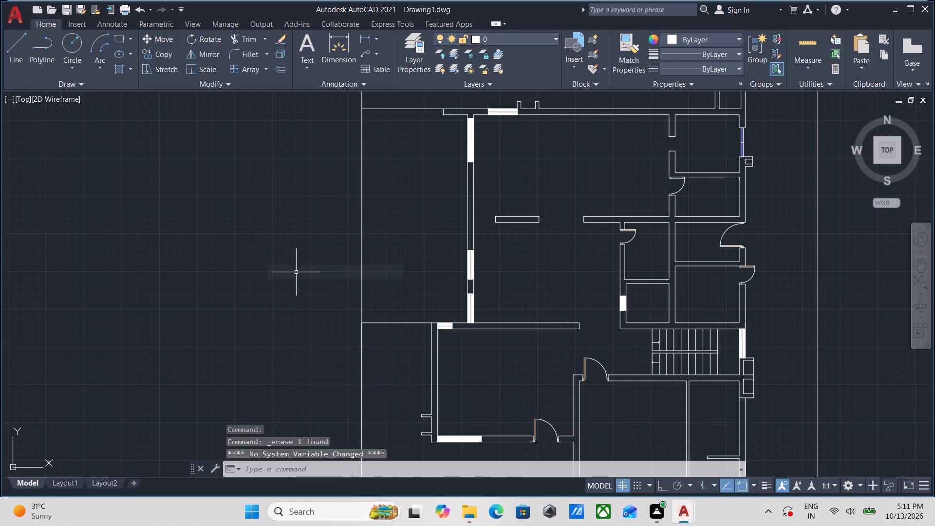
pyautogui.scroll(-1, 296, 272)
pyautogui.moveTo(296, 272); pyautogui.dragTo(309, 163, button='middle')
pyautogui.scroll(2, 372, 323)
pyautogui.moveTo(380, 306); pyautogui.dragTo(376, 289)
pyautogui.click(342, 229)
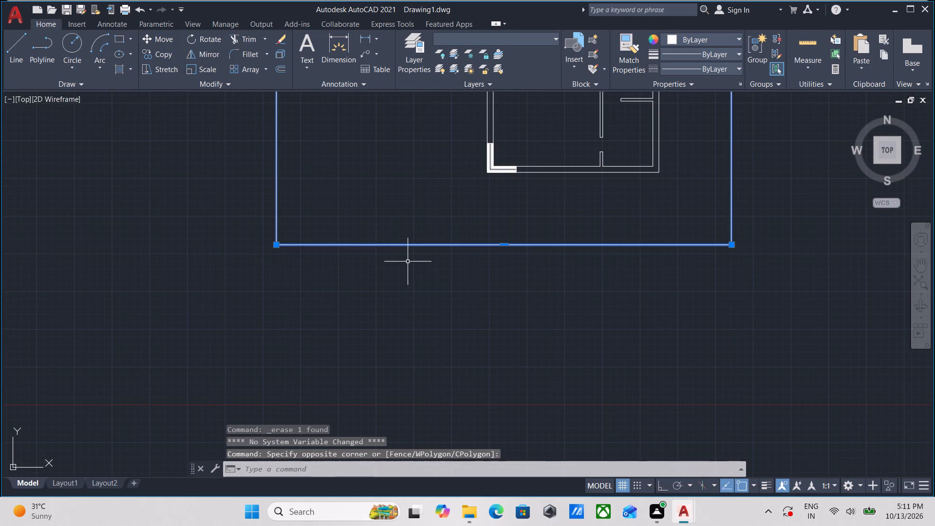
pyautogui.scroll(-1, 415, 259)
pyautogui.moveTo(414, 268); pyautogui.dragTo(379, 364, button='middle')
pyautogui.scroll(-2, 477, 309)
pyautogui.moveTo(477, 309); pyautogui.dragTo(425, 354, button='middle')
pyautogui.scroll(2, 355, 345)
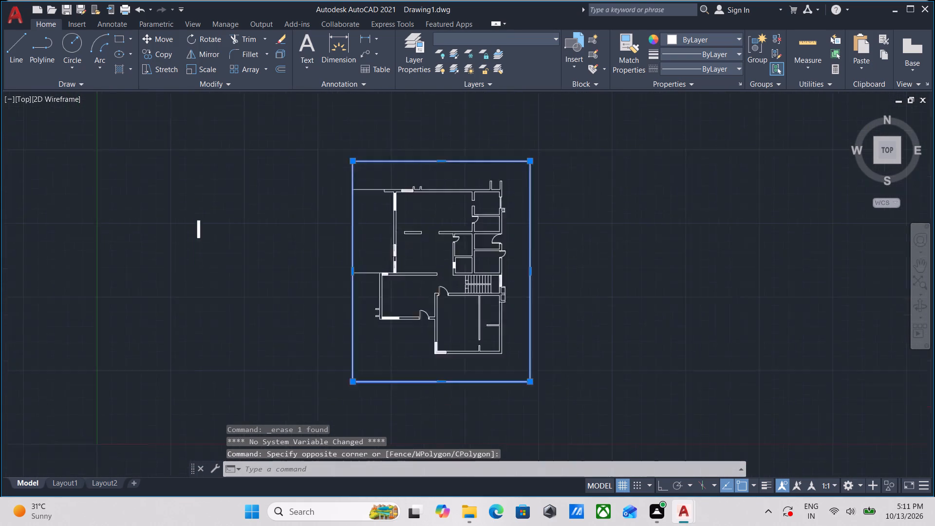
pyautogui.scroll(2, 354, 341)
pyautogui.press('Escape')
pyautogui.moveTo(366, 326); pyautogui.dragTo(358, 328)
pyautogui.click(251, 323)
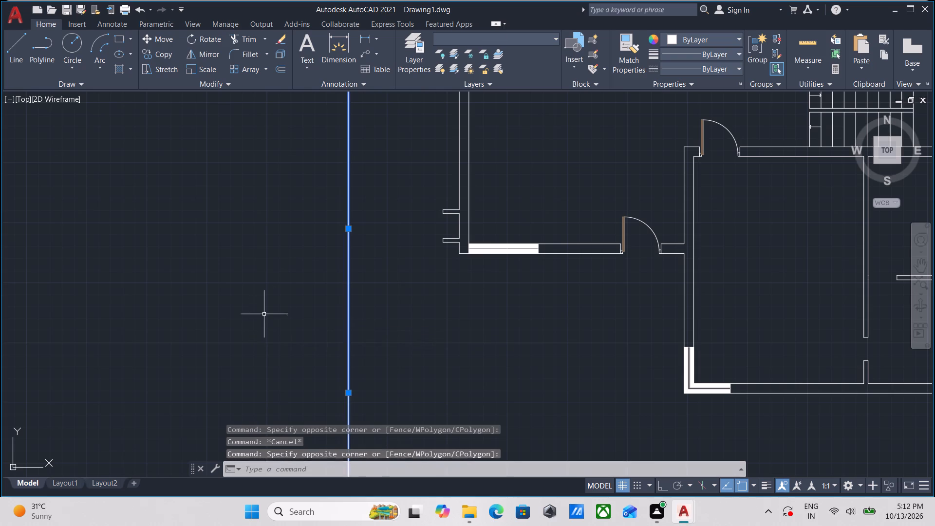
pyautogui.scroll(-1, 300, 309)
pyautogui.press('Escape')
pyautogui.scroll(-1, 363, 313)
pyautogui.moveTo(364, 315); pyautogui.dragTo(385, 262, button='middle')
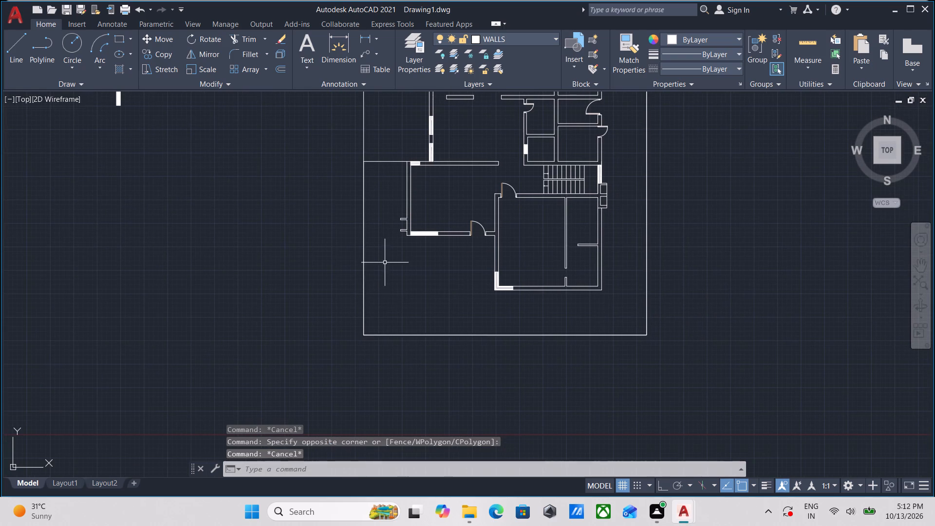
# Pull the south end of the overlapping old west boundary segment off the rectangle and erase that segment.
pyautogui.moveTo(331, 248); pyautogui.dragTo(348, 263)
pyautogui.click(408, 303)
pyautogui.moveTo(393, 274); pyautogui.dragTo(388, 273)
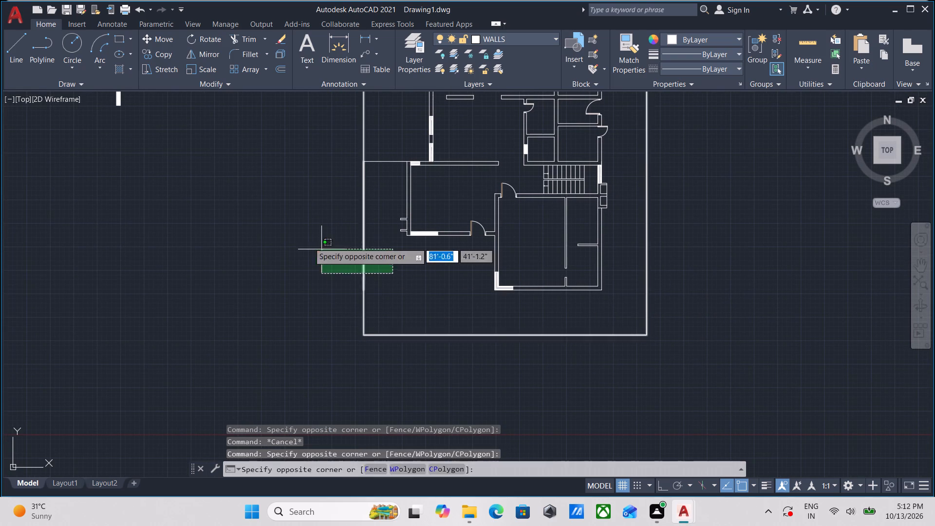
pyautogui.click(309, 243)
pyautogui.click(363, 291)
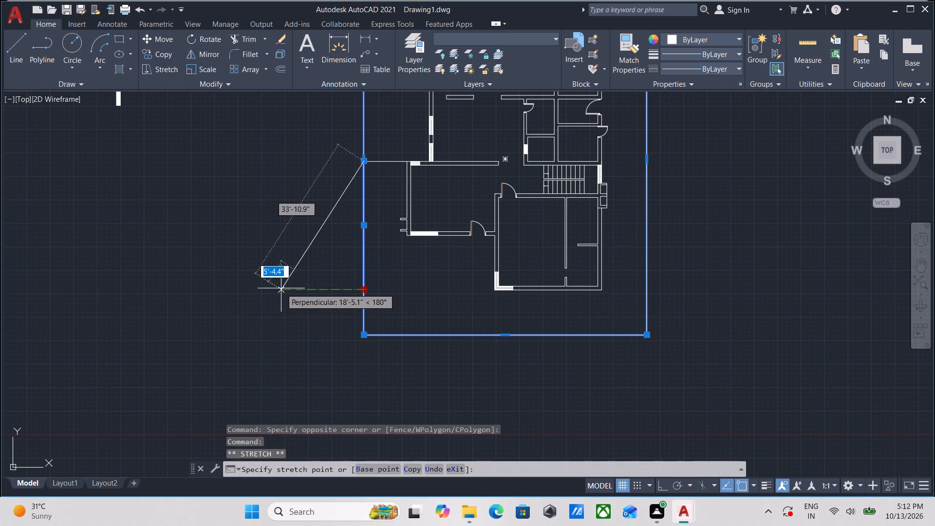
pyautogui.click(269, 274)
pyautogui.press('Escape')
pyautogui.moveTo(316, 287); pyautogui.dragTo(222, 174)
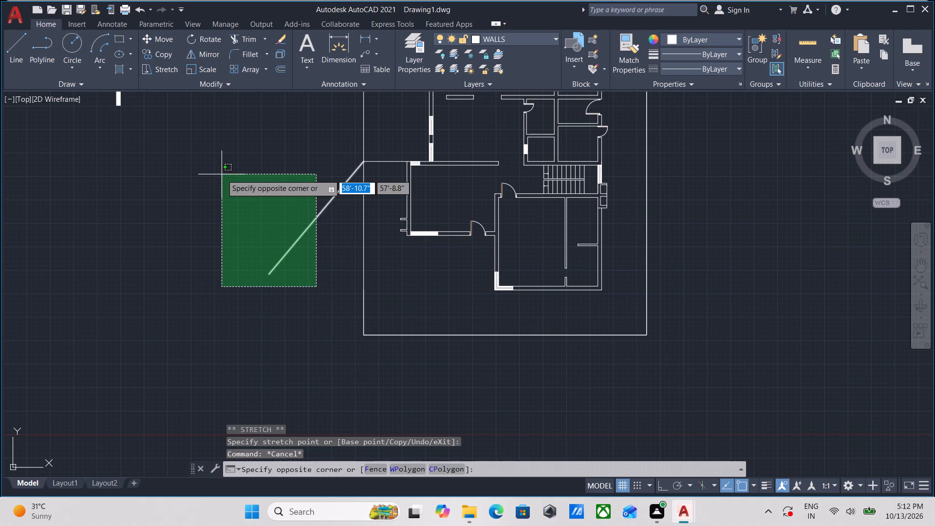
pyautogui.rightClick(222, 174)
pyautogui.press('Escape')
pyautogui.click(235, 227)
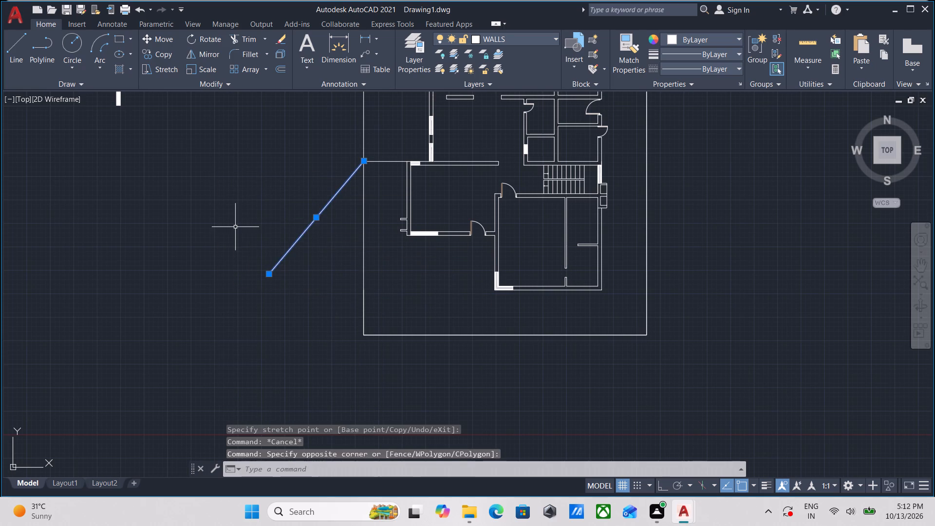
pyautogui.rightClick(235, 227)
pyautogui.click(260, 272)
# Move the short leftover line at the boundary's southwest corner off the rectangle to the west and erase it.
pyautogui.moveTo(398, 290); pyautogui.dragTo(394, 288)
pyautogui.click(314, 259)
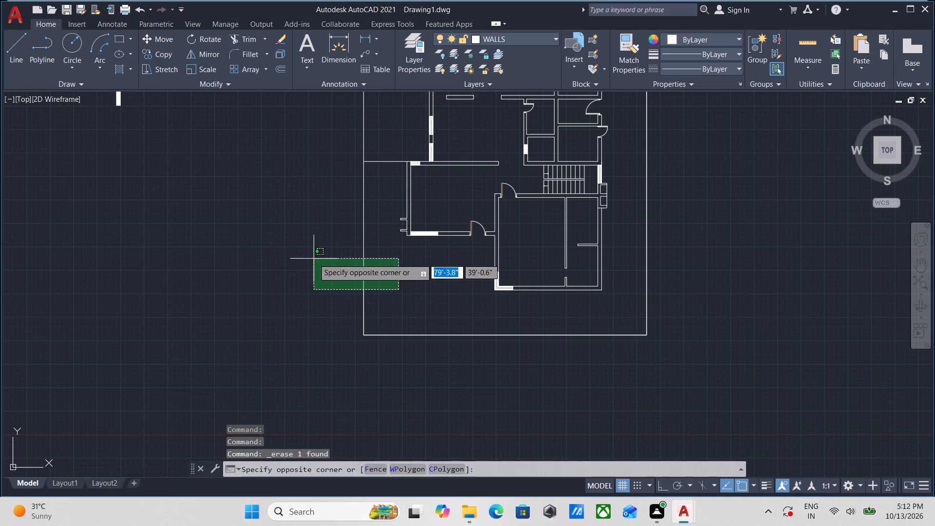
pyautogui.scroll(1, 361, 314)
pyautogui.press('Escape')
pyautogui.click(376, 331)
pyautogui.click(353, 313)
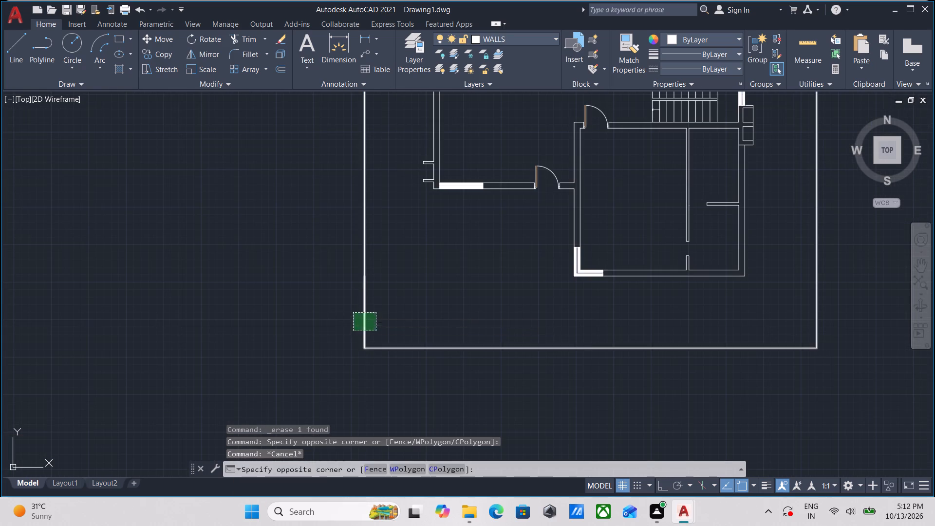
pyautogui.click(365, 312)
pyautogui.click(322, 310)
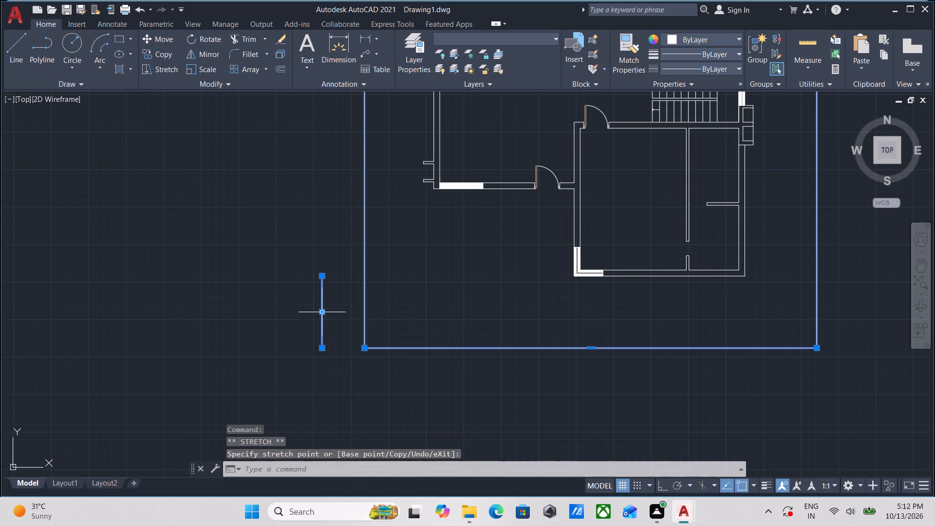
pyautogui.press('Escape')
pyautogui.moveTo(320, 362); pyautogui.dragTo(320, 357)
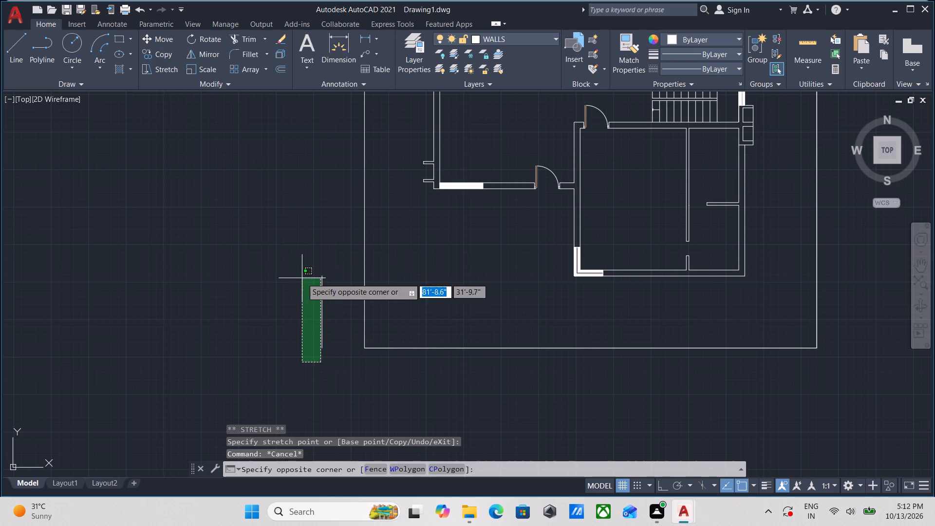
pyautogui.click(305, 310)
pyautogui.click(316, 358)
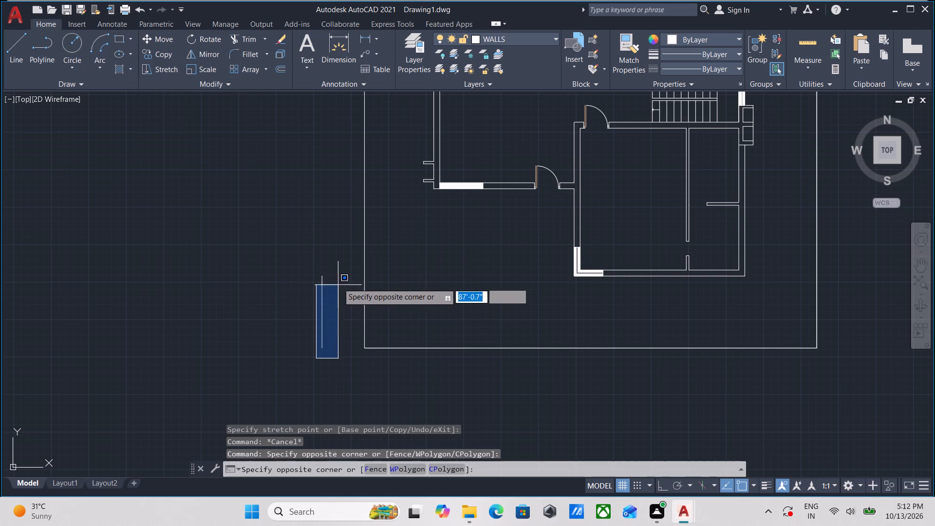
pyautogui.click(330, 265)
pyautogui.rightClick(330, 265)
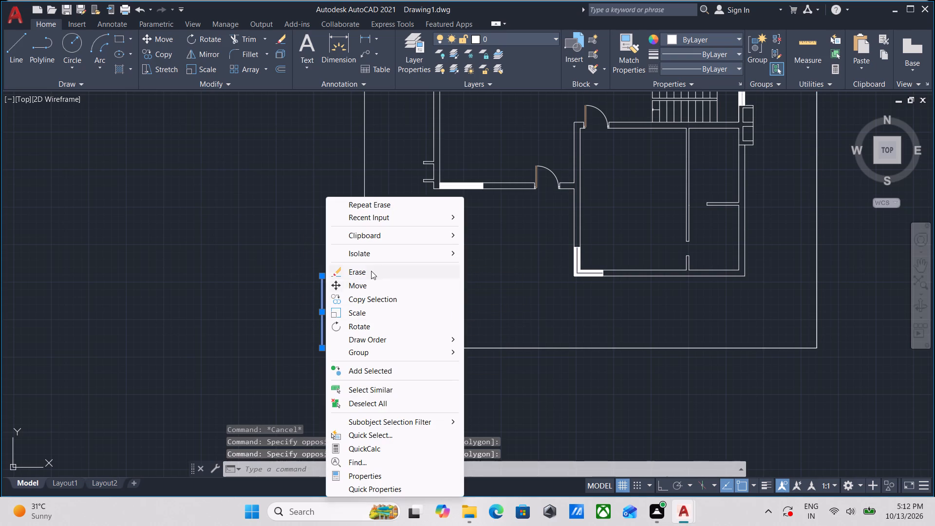
pyautogui.click(371, 270)
# Examine the rectangle's south and east sides for any remaining overlapping boundary lines.
pyautogui.click(462, 327)
pyautogui.click(402, 370)
pyautogui.scroll(-1, 495, 362)
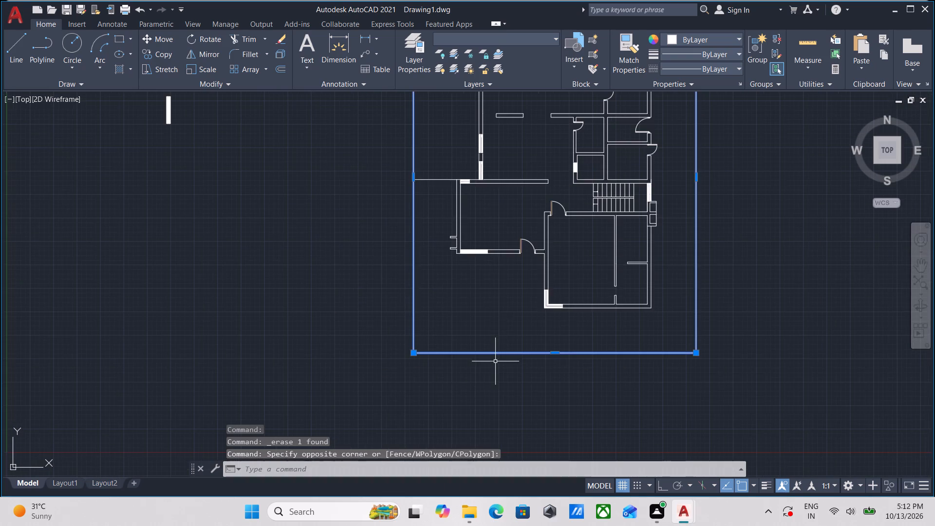
pyautogui.scroll(-1, 488, 330)
pyautogui.moveTo(480, 340); pyautogui.dragTo(424, 383, button='middle')
pyautogui.scroll(2, 555, 258)
pyautogui.press('Escape')
pyautogui.click(607, 314)
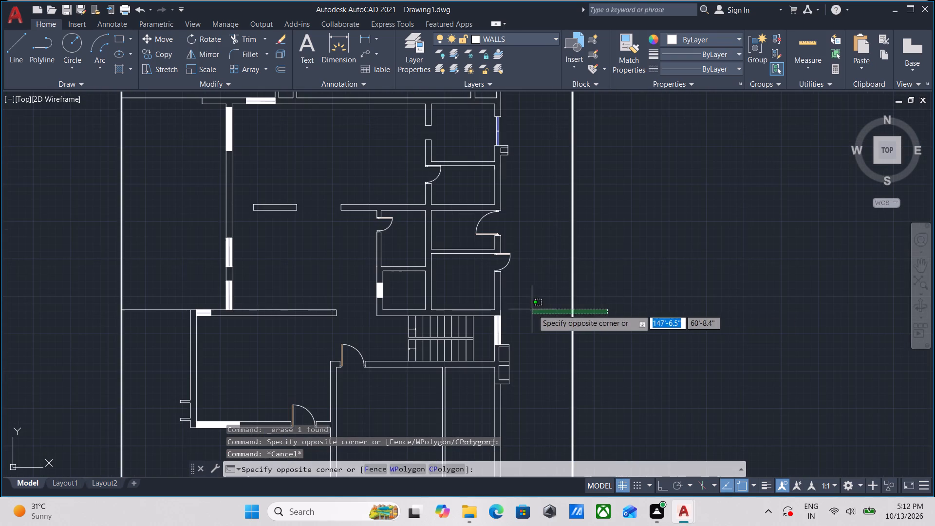
pyautogui.click(537, 311)
pyautogui.moveTo(548, 305); pyautogui.dragTo(547, 274, button='middle')
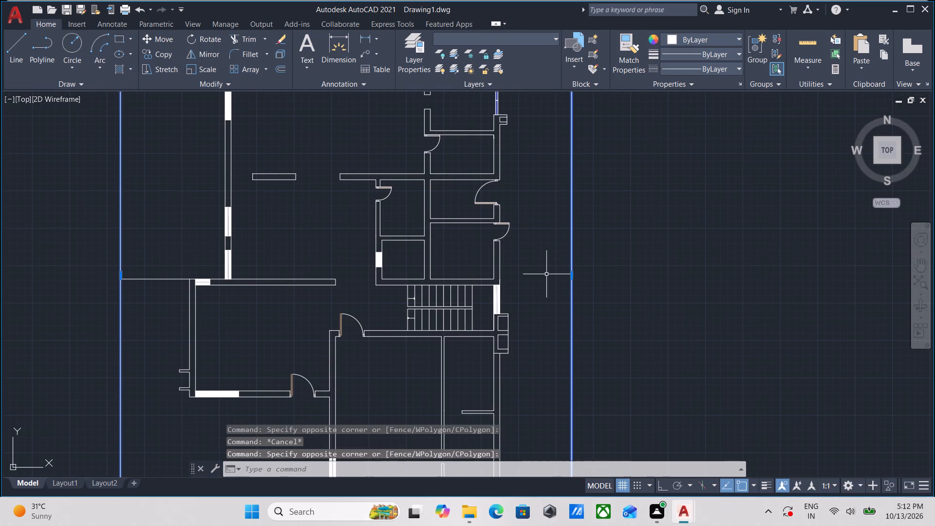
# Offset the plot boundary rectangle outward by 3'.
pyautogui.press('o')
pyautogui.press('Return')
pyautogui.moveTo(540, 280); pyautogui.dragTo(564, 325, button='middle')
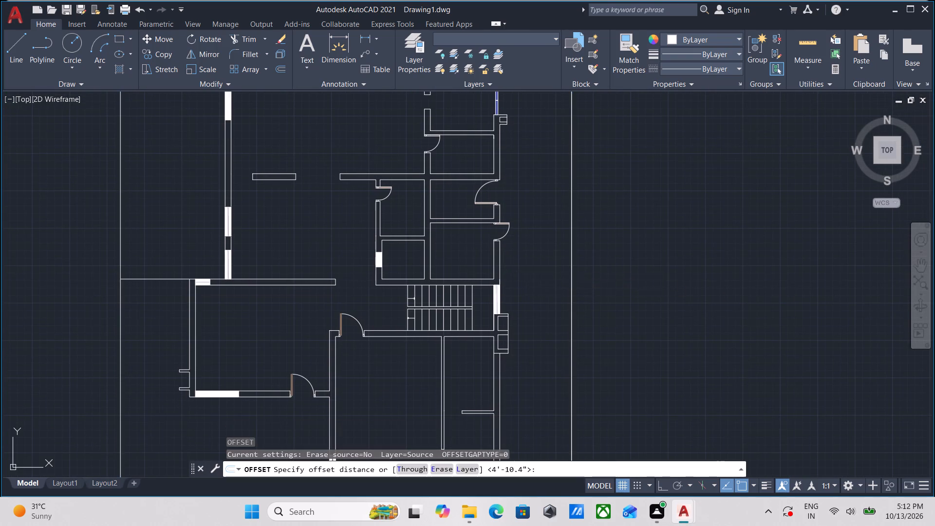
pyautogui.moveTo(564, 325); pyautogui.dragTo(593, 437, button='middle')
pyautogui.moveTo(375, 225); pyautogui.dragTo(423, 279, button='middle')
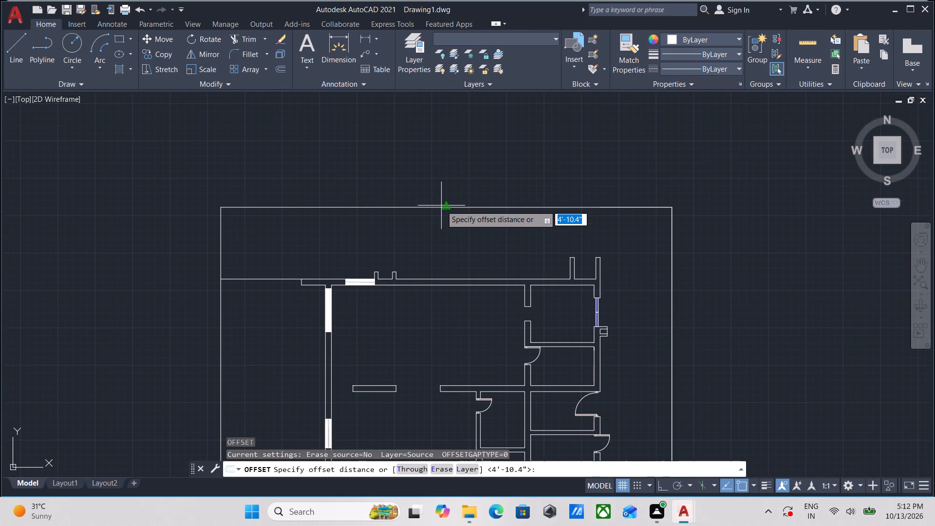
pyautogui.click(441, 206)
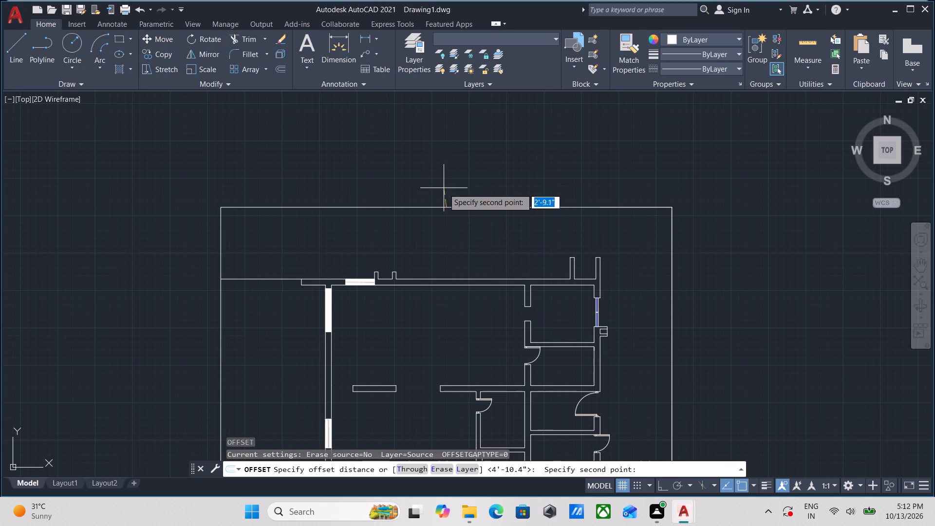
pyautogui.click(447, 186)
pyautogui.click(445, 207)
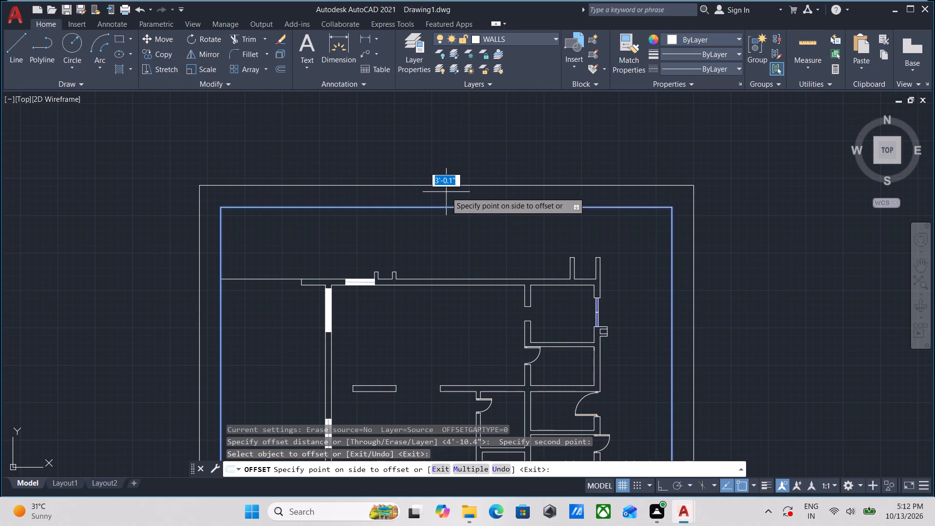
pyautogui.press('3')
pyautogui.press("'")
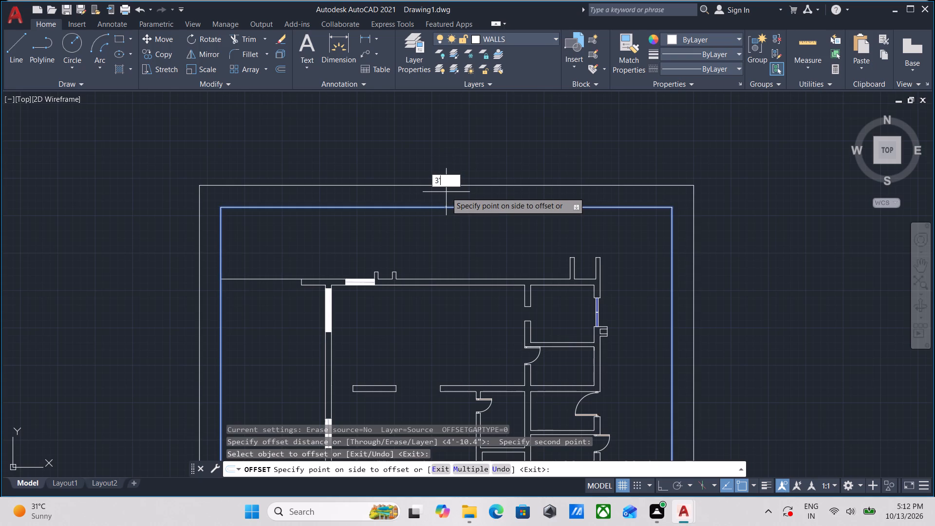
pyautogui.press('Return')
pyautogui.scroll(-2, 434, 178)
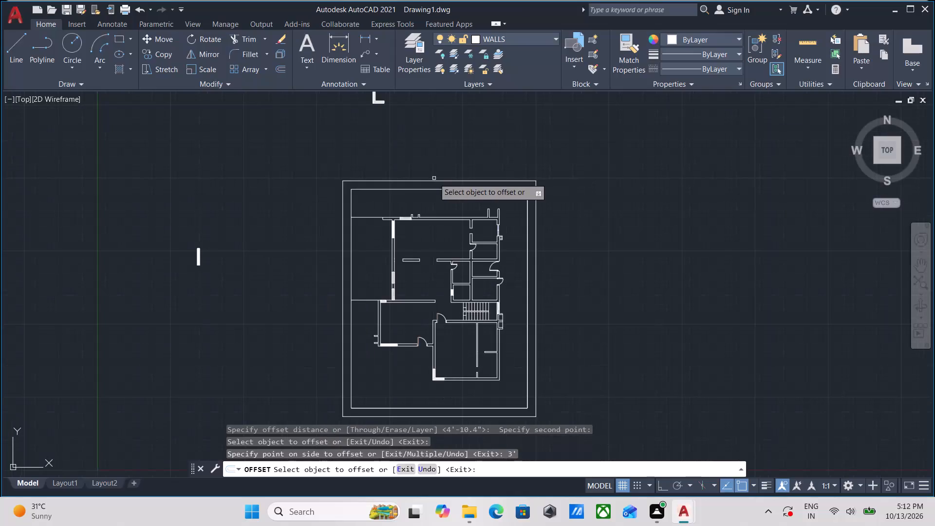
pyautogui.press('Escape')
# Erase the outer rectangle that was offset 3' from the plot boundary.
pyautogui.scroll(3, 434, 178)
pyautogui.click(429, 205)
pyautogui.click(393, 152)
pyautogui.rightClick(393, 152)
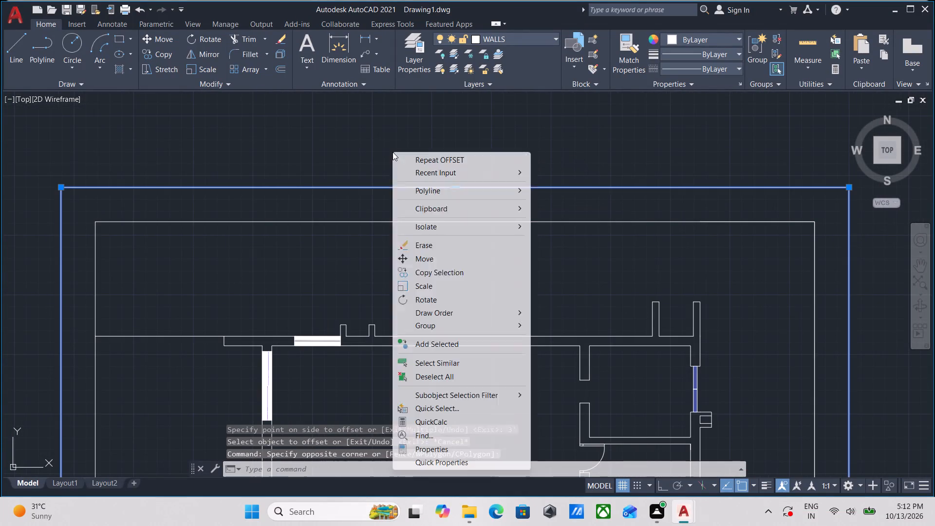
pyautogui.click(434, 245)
# Offset the plot boundary rectangle outward by 1'.
pyautogui.click(460, 248)
pyautogui.click(427, 208)
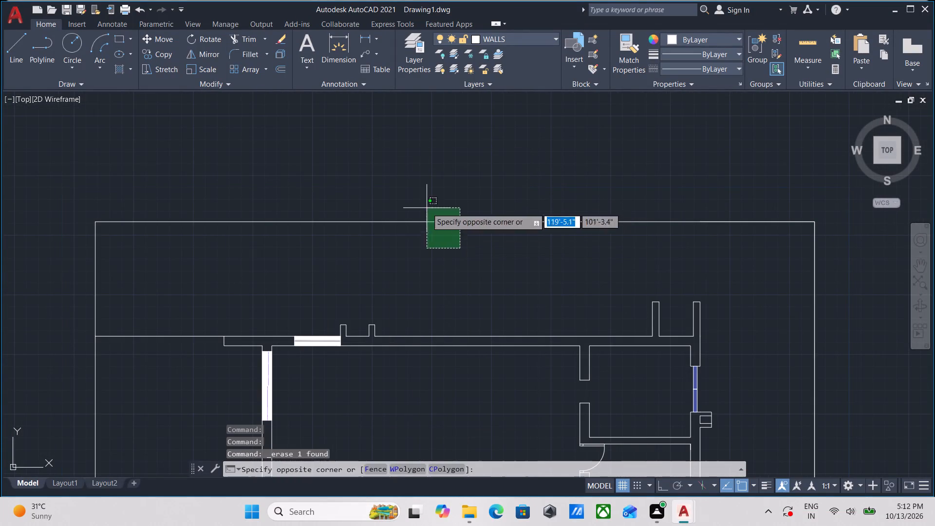
pyautogui.press('o')
pyautogui.press('Return')
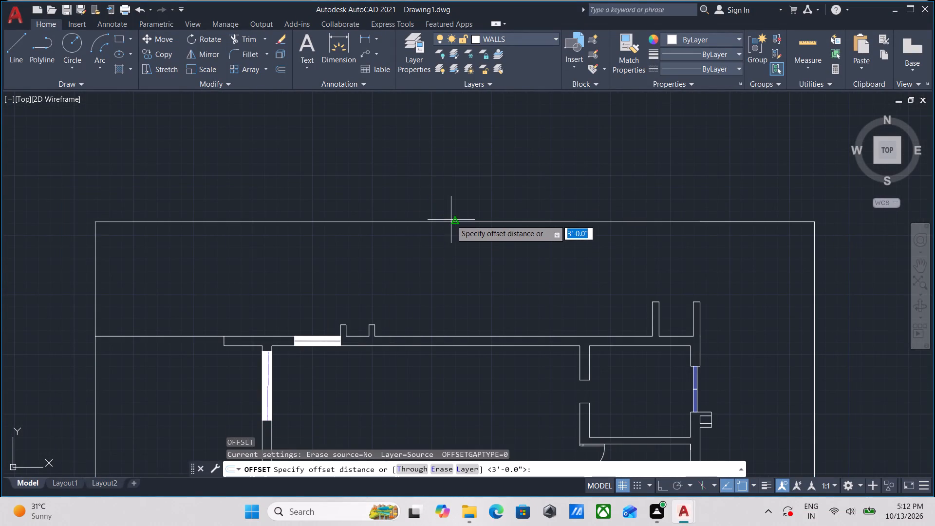
pyautogui.click(451, 220)
pyautogui.click(452, 202)
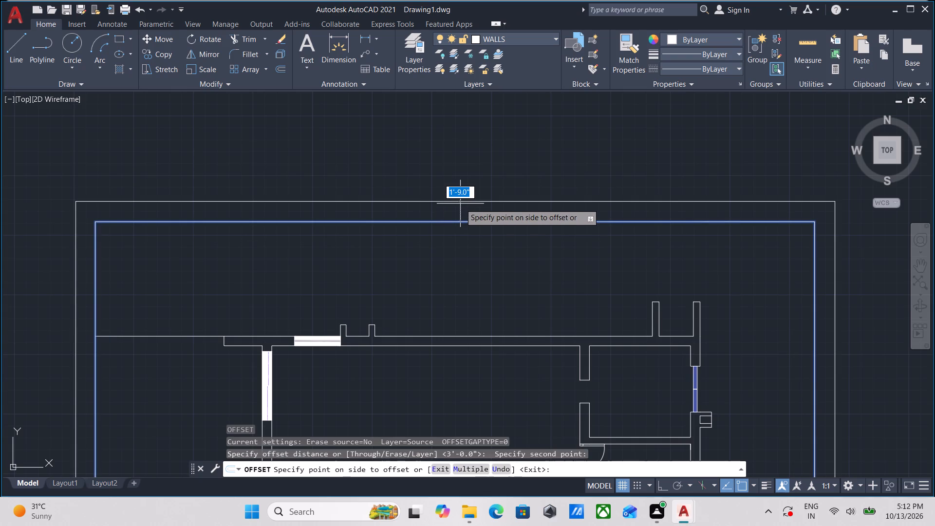
pyautogui.write("1'")
pyautogui.press('Return')
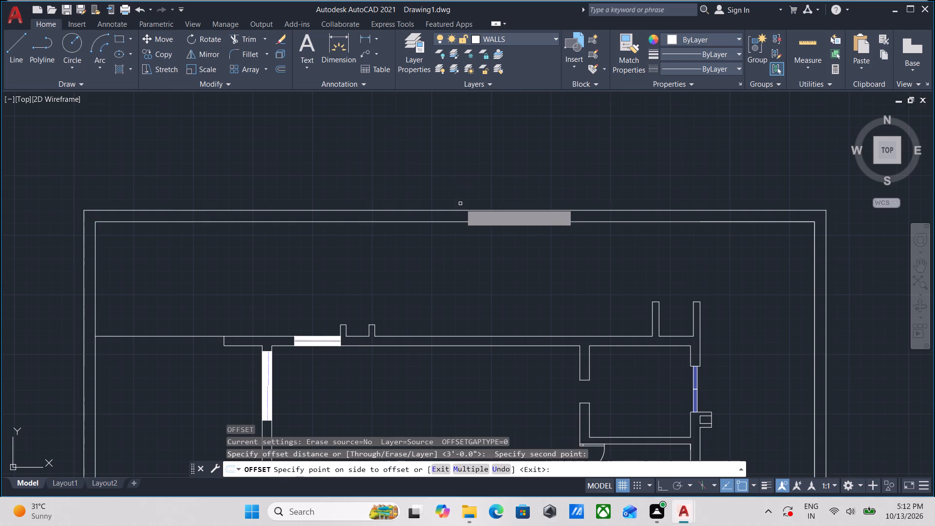
# Offset the outer of the two boundary rectangles outward by 5'.
pyautogui.scroll(-1, 460, 204)
pyautogui.moveTo(460, 204); pyautogui.dragTo(476, 173, button='middle')
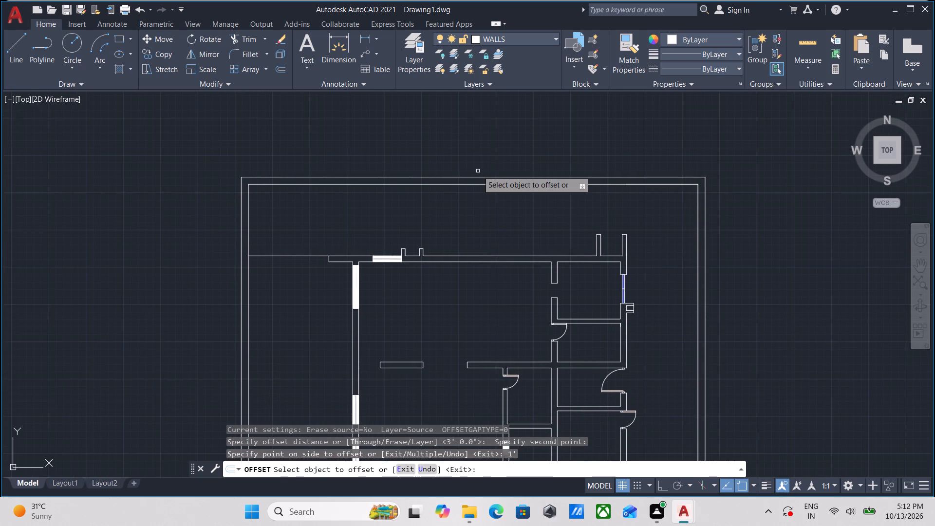
pyautogui.click(457, 176)
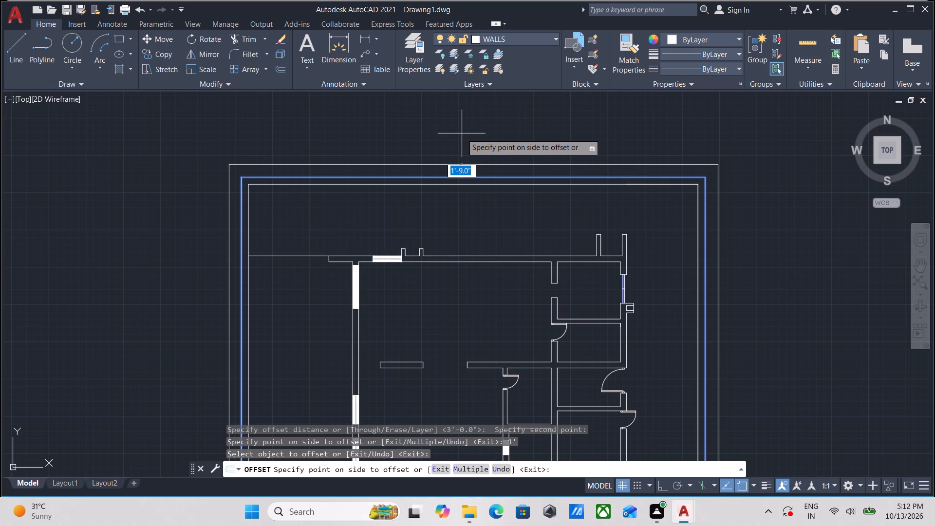
pyautogui.write("5'")
pyautogui.press('Return')
# Offset the outermost rectangle outward by the picked distance of 1'-9.0" and finish the Offset command.
pyautogui.scroll(-1, 467, 134)
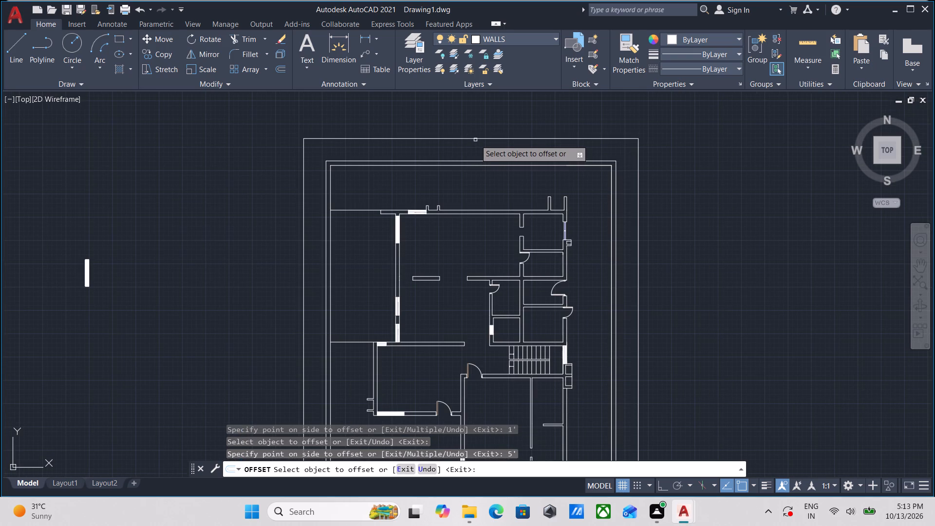
pyautogui.click(475, 137)
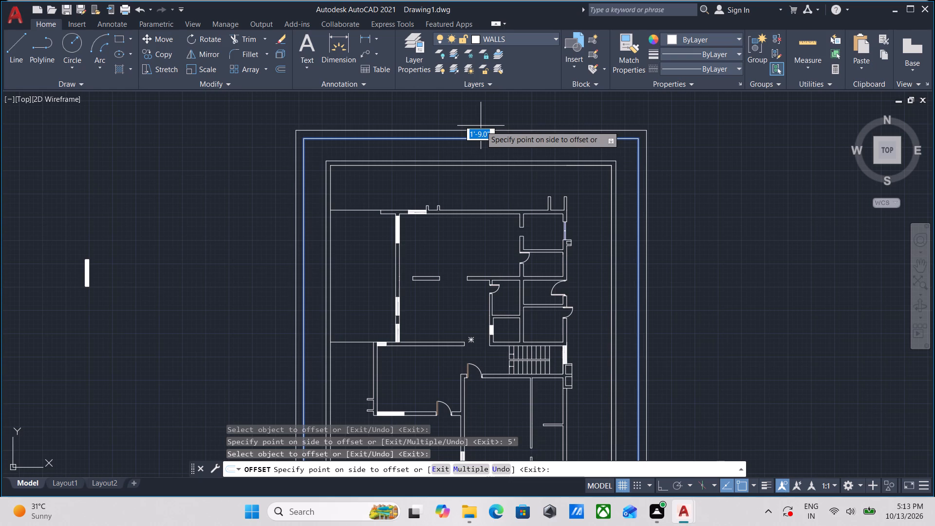
pyautogui.click(481, 126)
pyautogui.moveTo(457, 165); pyautogui.dragTo(467, 145, button='middle')
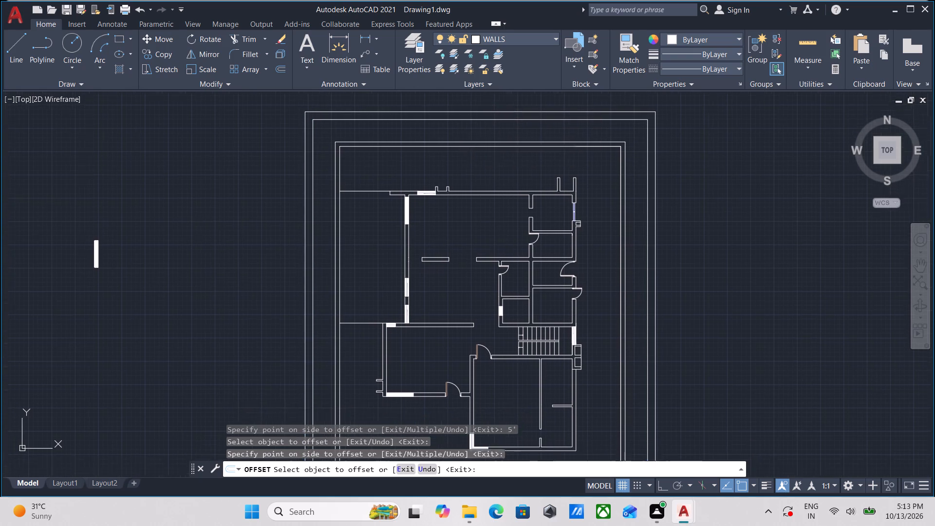
pyautogui.moveTo(467, 145); pyautogui.dragTo(475, 131, button='middle')
pyautogui.press('Escape')
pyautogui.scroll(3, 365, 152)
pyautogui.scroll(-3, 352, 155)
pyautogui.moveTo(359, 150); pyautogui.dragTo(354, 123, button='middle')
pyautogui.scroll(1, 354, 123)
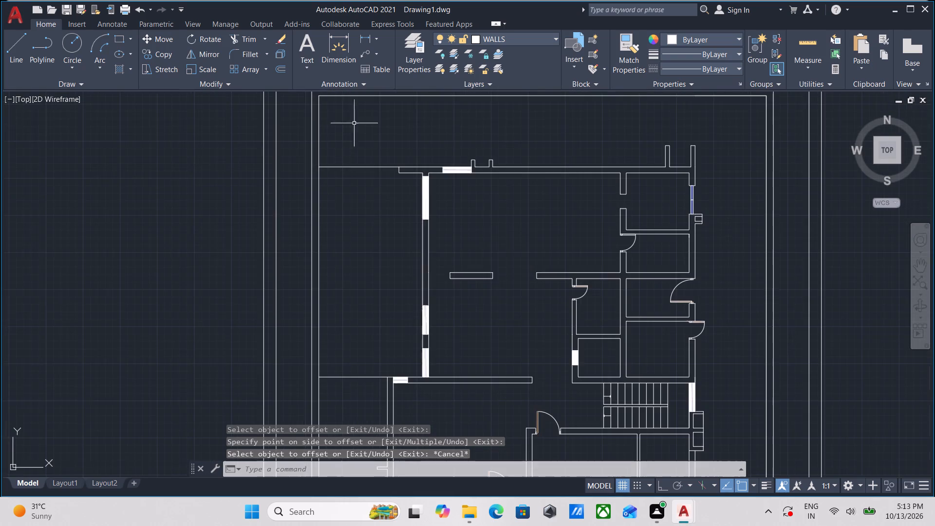
# Examine the floor plan's walls, doors, windows and stairs inside the offset boundary outlines.
pyautogui.moveTo(376, 244); pyautogui.dragTo(358, 154, button='middle')
pyautogui.scroll(-2, 356, 173)
pyautogui.moveTo(356, 175); pyautogui.dragTo(347, 127, button='middle')
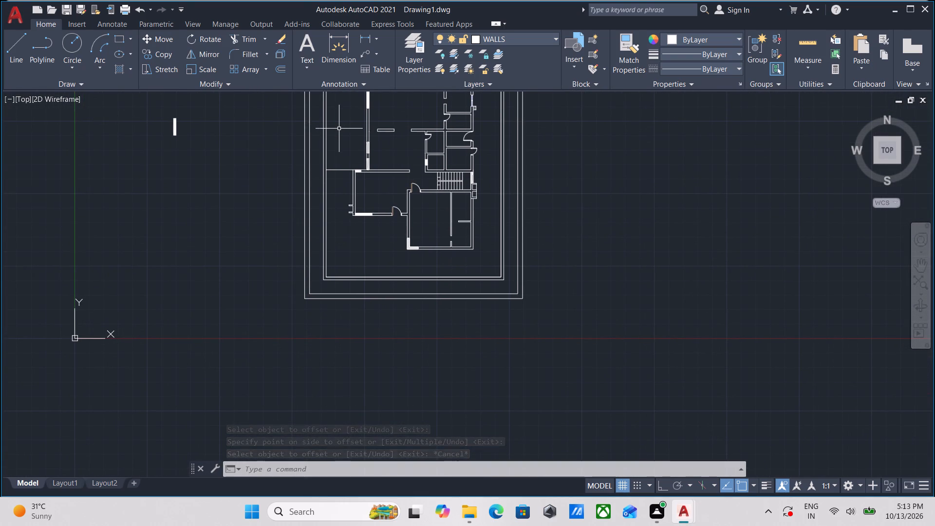
pyautogui.scroll(2, 374, 250)
pyautogui.moveTo(374, 250); pyautogui.dragTo(221, 323, button='middle')
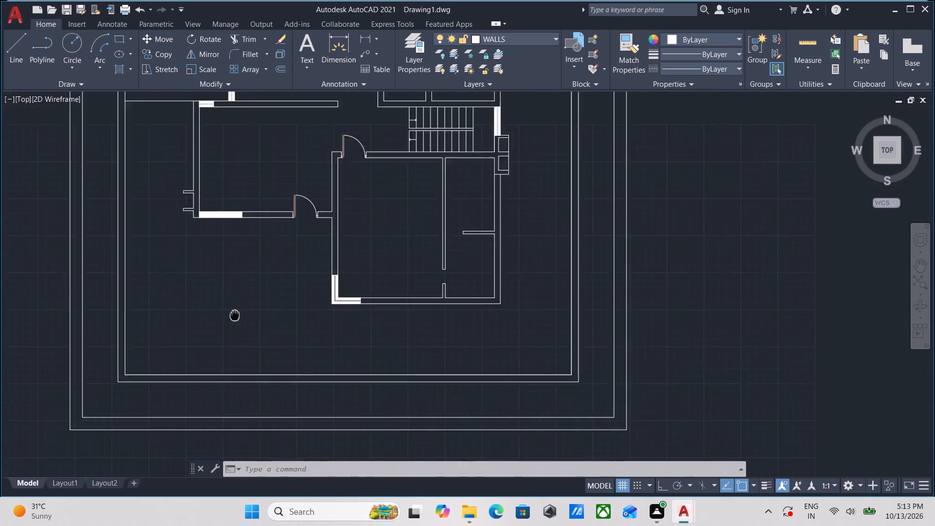
pyautogui.moveTo(221, 323); pyautogui.dragTo(200, 338, button='middle')
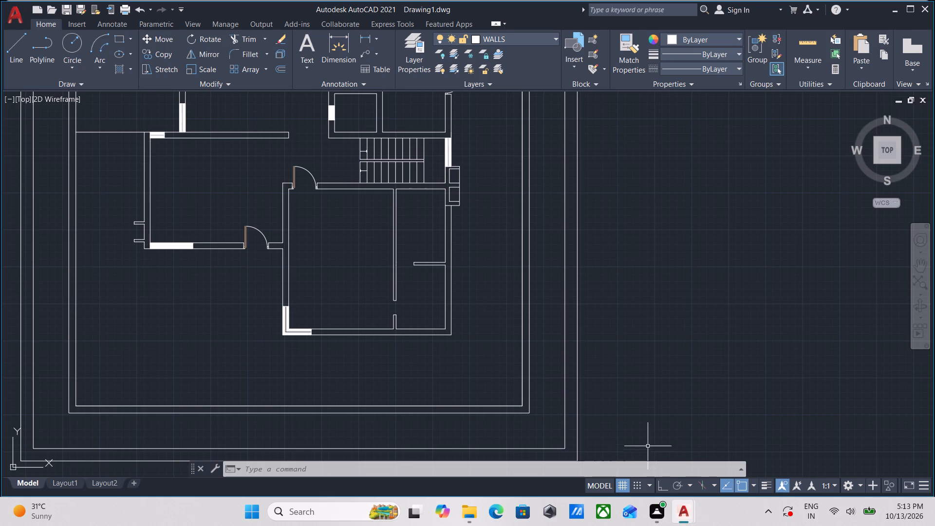
pyautogui.scroll(1, 369, 310)
pyautogui.moveTo(344, 268); pyautogui.dragTo(507, 353, button='middle')
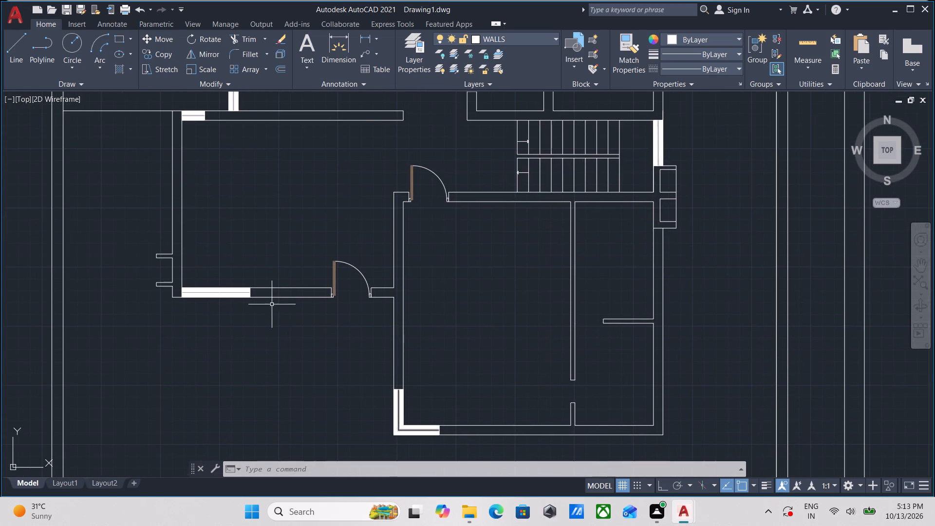
pyautogui.scroll(1, 270, 302)
pyautogui.moveTo(270, 302); pyautogui.dragTo(452, 349, button='middle')
pyautogui.moveTo(513, 345); pyautogui.dragTo(530, 400, button='middle')
pyautogui.scroll(-2, 513, 345)
pyautogui.moveTo(550, 350); pyautogui.dragTo(550, 363, button='middle')
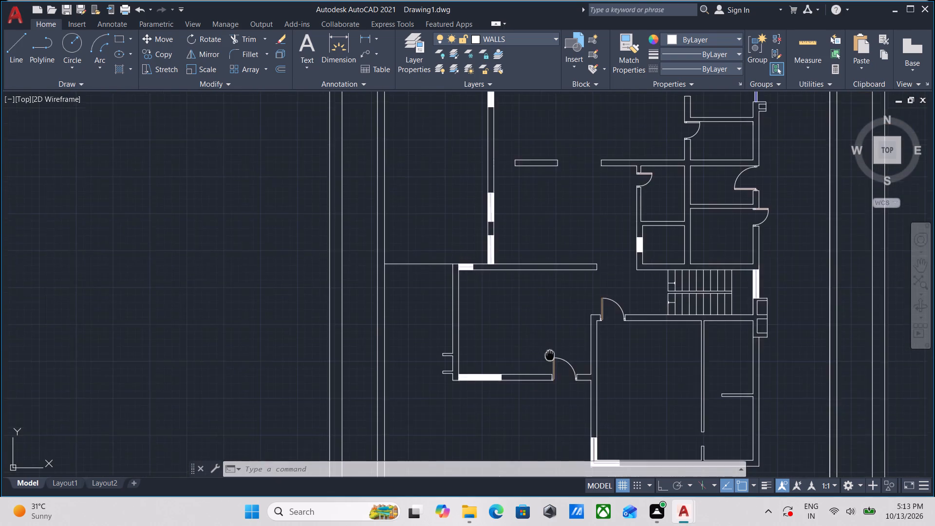
pyautogui.moveTo(550, 363); pyautogui.dragTo(549, 398, button='middle')
pyautogui.moveTo(625, 303); pyautogui.dragTo(622, 369, button='middle')
pyautogui.scroll(2, 694, 259)
pyautogui.scroll(2, 550, 339)
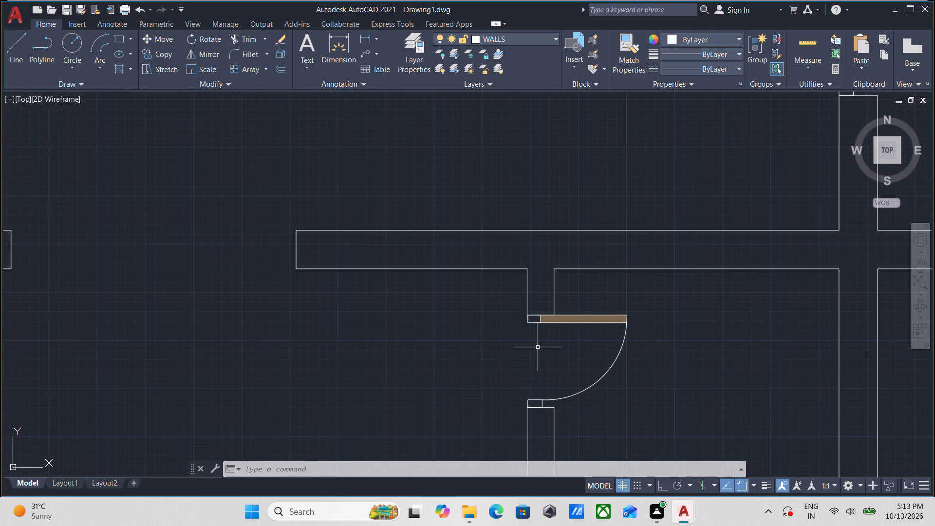
pyautogui.scroll(-3, 546, 334)
pyautogui.moveTo(646, 348); pyautogui.dragTo(589, 361, button='middle')
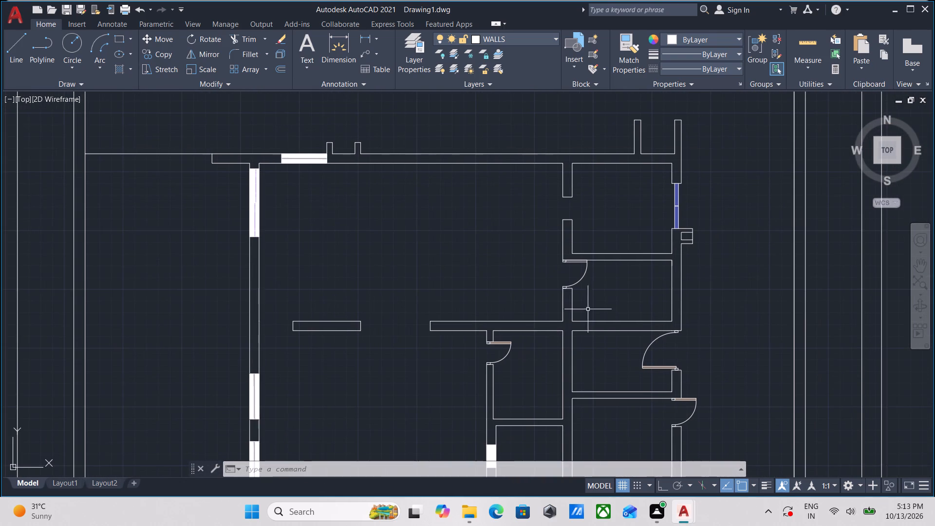
pyautogui.scroll(4, 578, 265)
pyautogui.moveTo(567, 283); pyautogui.dragTo(569, 291, button='middle')
pyautogui.scroll(-2, 567, 284)
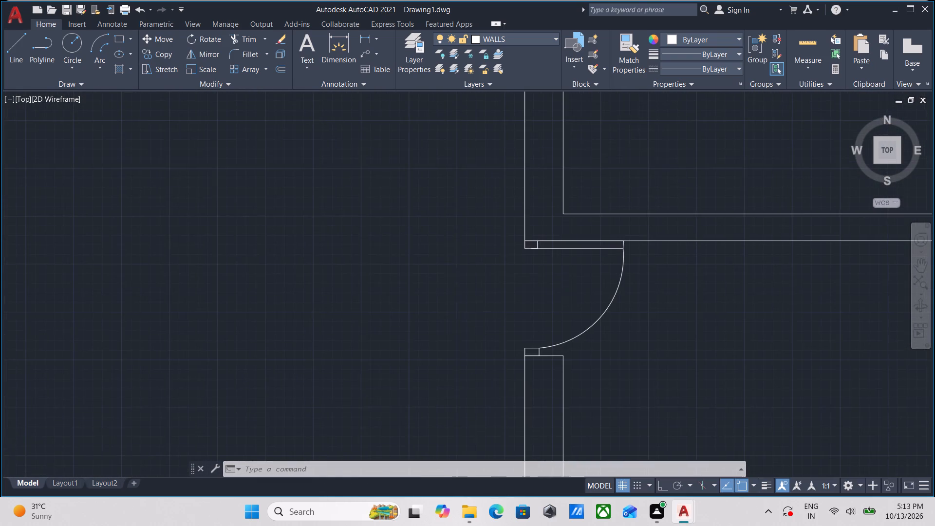
pyautogui.scroll(-1, 569, 291)
pyautogui.scroll(-1, 493, 306)
pyautogui.moveTo(493, 306); pyautogui.dragTo(622, 271, button='middle')
pyautogui.moveTo(482, 265); pyautogui.dragTo(588, 259, button='middle')
pyautogui.moveTo(492, 285); pyautogui.dragTo(569, 226, button='middle')
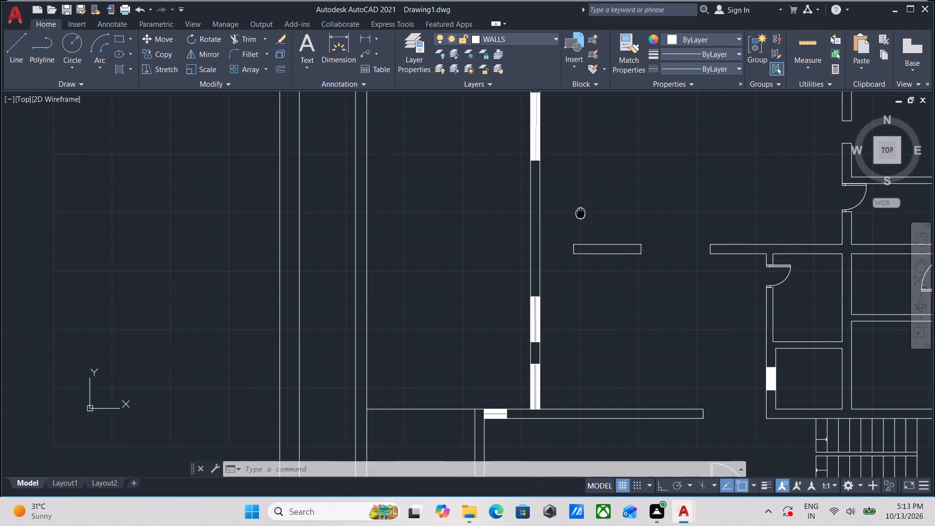
pyautogui.moveTo(631, 288); pyautogui.dragTo(636, 253, button='middle')
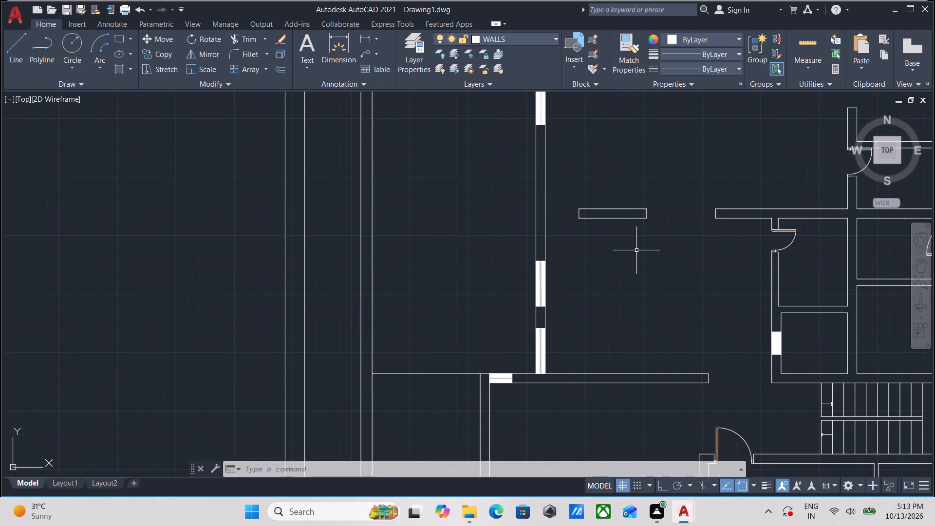
pyautogui.scroll(-1, 636, 250)
pyautogui.moveTo(626, 260); pyautogui.dragTo(652, 160, button='middle')
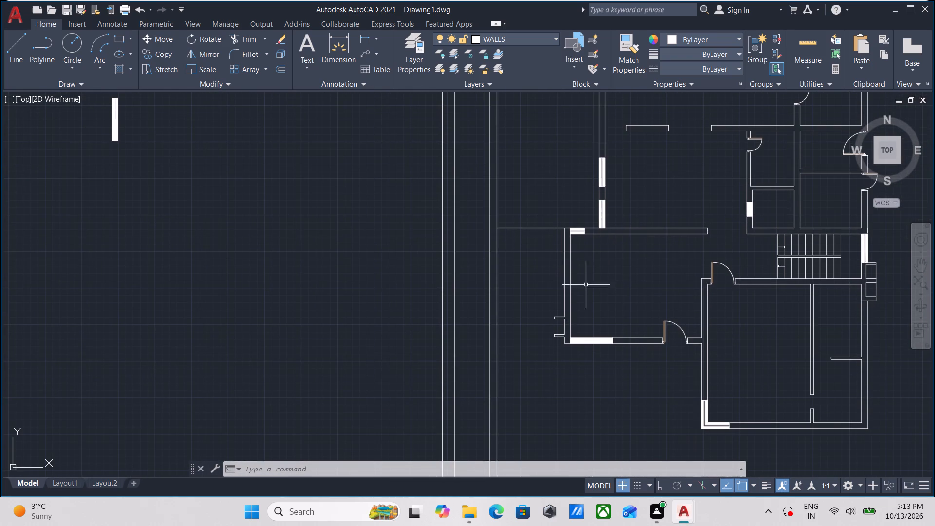
pyautogui.click(538, 208)
pyautogui.click(529, 177)
# Fill the open area between the west plot boundary and the house's upper west wall with a solid hatch in colour 121,98,77.
pyautogui.moveTo(529, 177); pyautogui.dragTo(532, 281, button='middle')
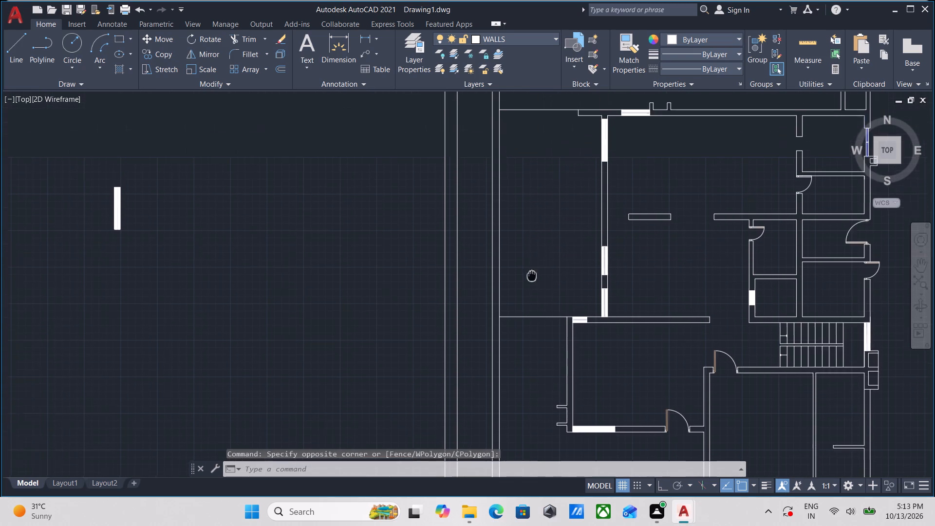
pyautogui.moveTo(532, 281); pyautogui.dragTo(532, 284, button='middle')
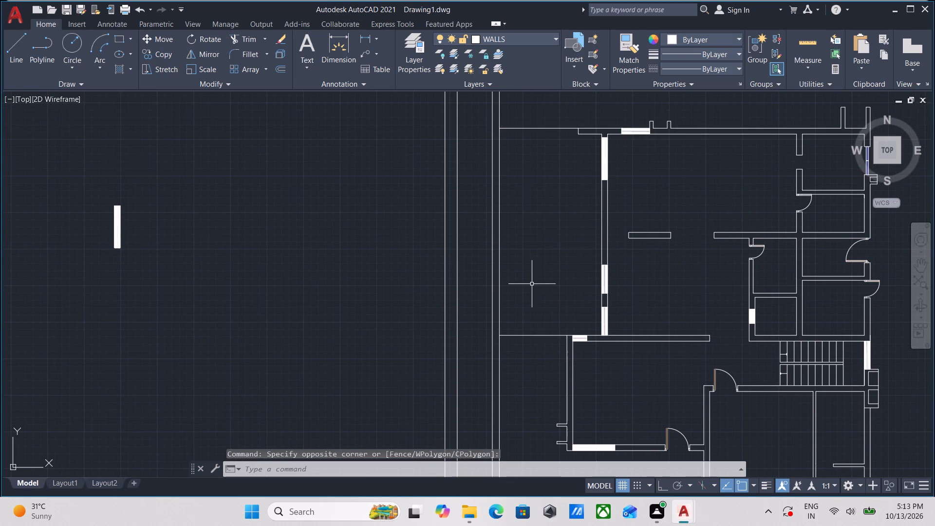
pyautogui.press('h')
pyautogui.press('Return')
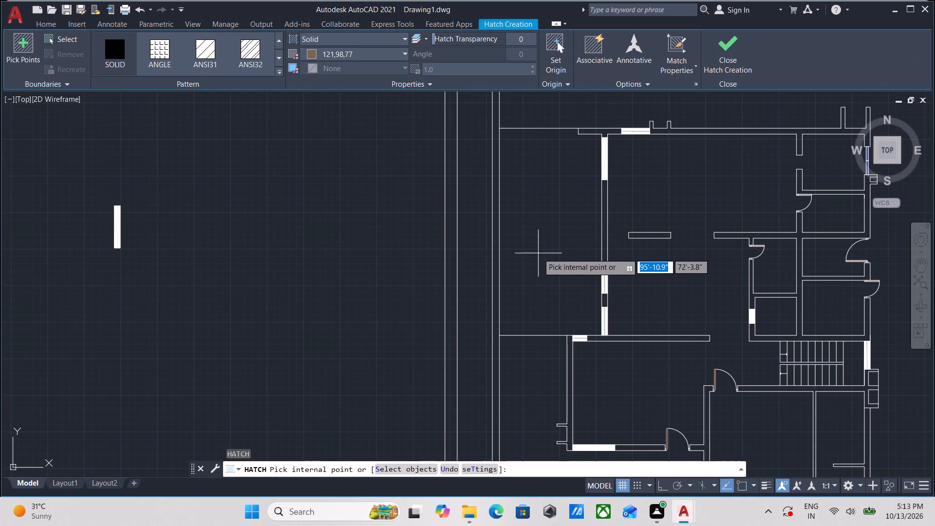
pyautogui.click(538, 253)
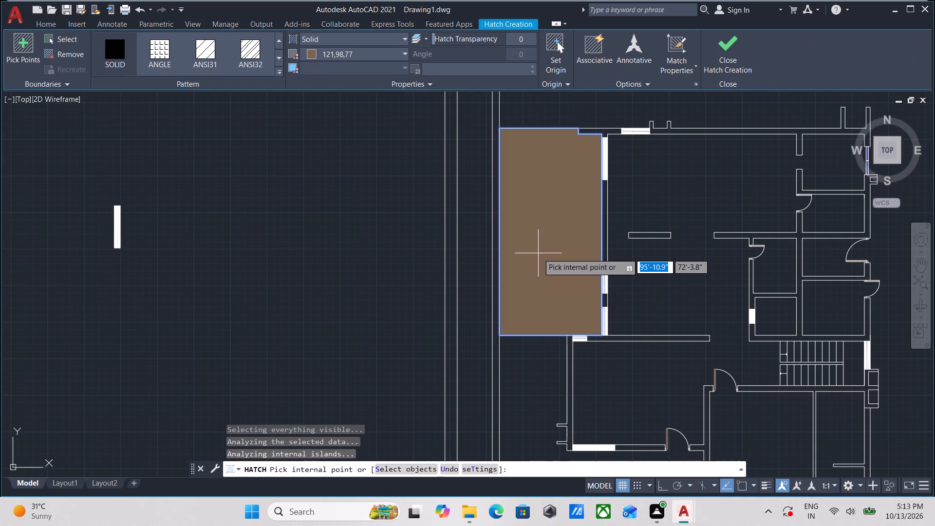
pyautogui.scroll(3, 538, 253)
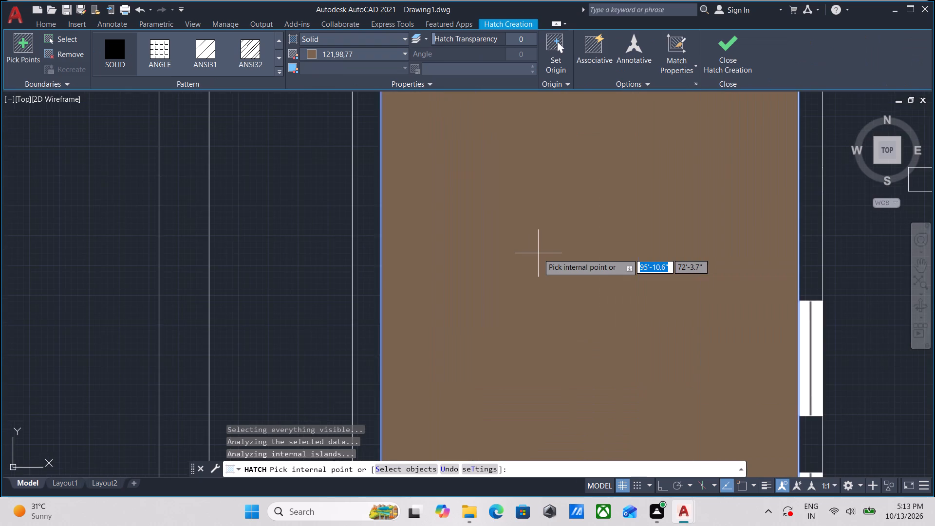
pyautogui.moveTo(538, 253); pyautogui.dragTo(435, 258, button='middle')
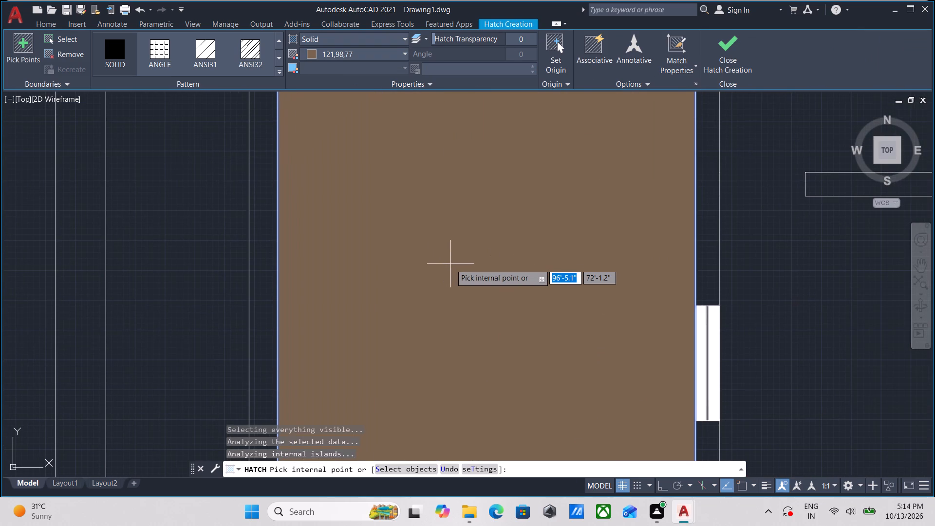
pyautogui.scroll(-5, 450, 264)
pyautogui.moveTo(459, 258); pyautogui.dragTo(460, 312, button='middle')
pyautogui.scroll(1, 460, 312)
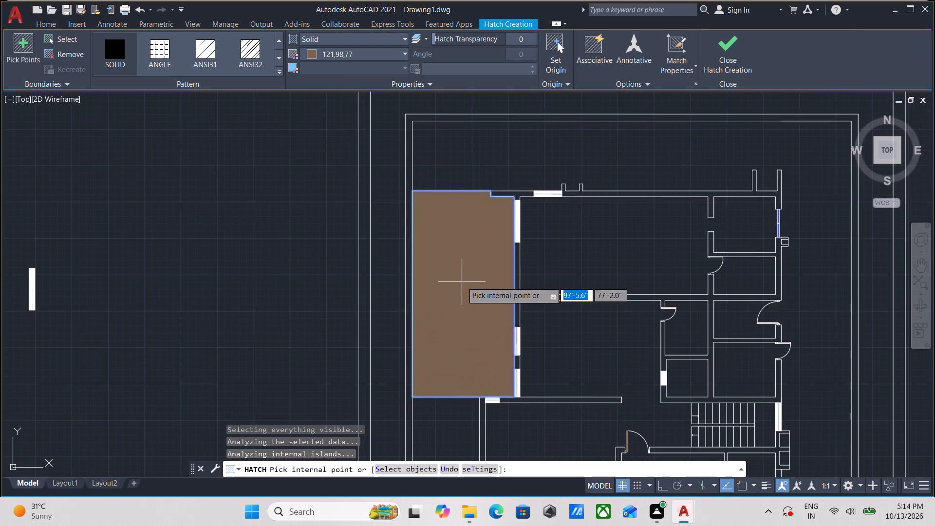
pyautogui.scroll(3, 461, 275)
pyautogui.scroll(-2, 472, 263)
pyautogui.moveTo(472, 263); pyautogui.dragTo(461, 305, button='middle')
pyautogui.scroll(-1, 489, 281)
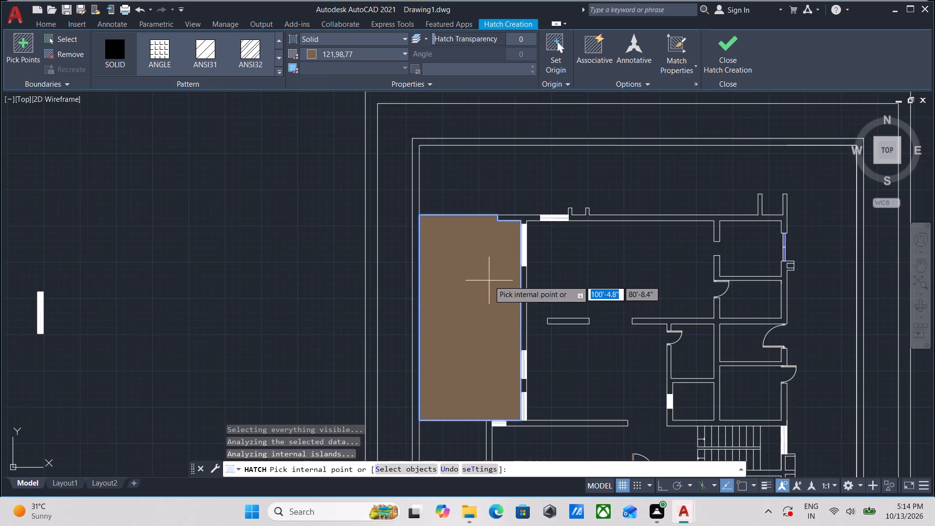
pyautogui.moveTo(489, 281); pyautogui.dragTo(486, 259, button='middle')
pyautogui.scroll(2, 486, 259)
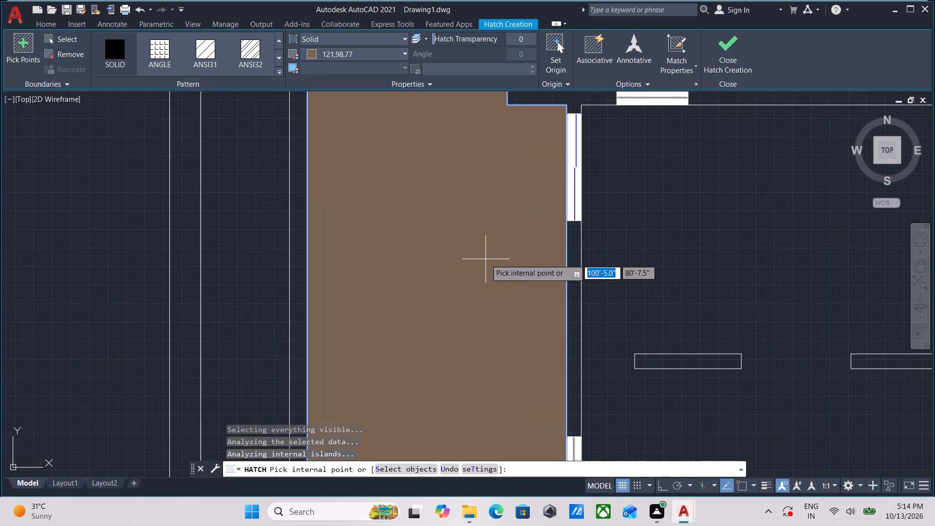
pyautogui.scroll(-1, 486, 258)
pyautogui.moveTo(486, 258); pyautogui.dragTo(482, 295, button='middle')
pyautogui.scroll(2, 479, 289)
pyautogui.click(479, 289)
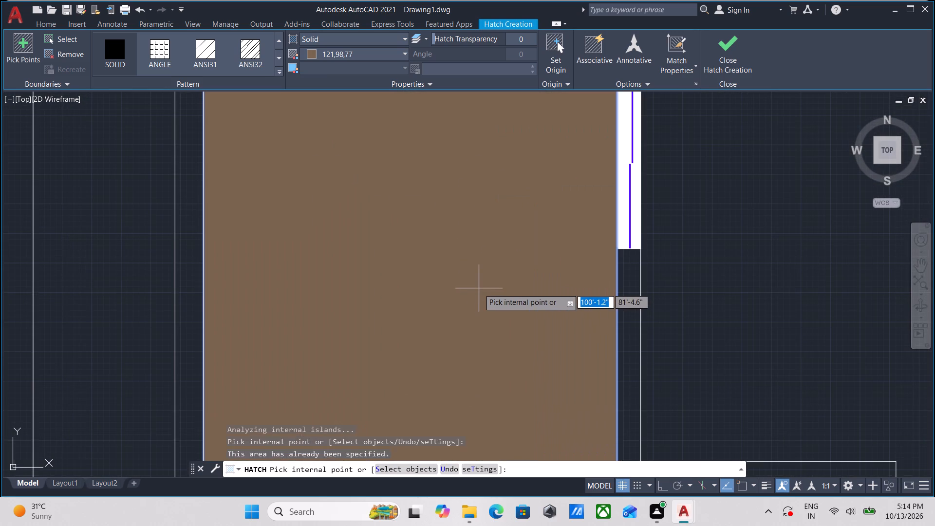
pyautogui.scroll(-2, 542, 245)
pyautogui.moveTo(528, 259); pyautogui.dragTo(413, 326, button='middle')
pyautogui.click(728, 56)
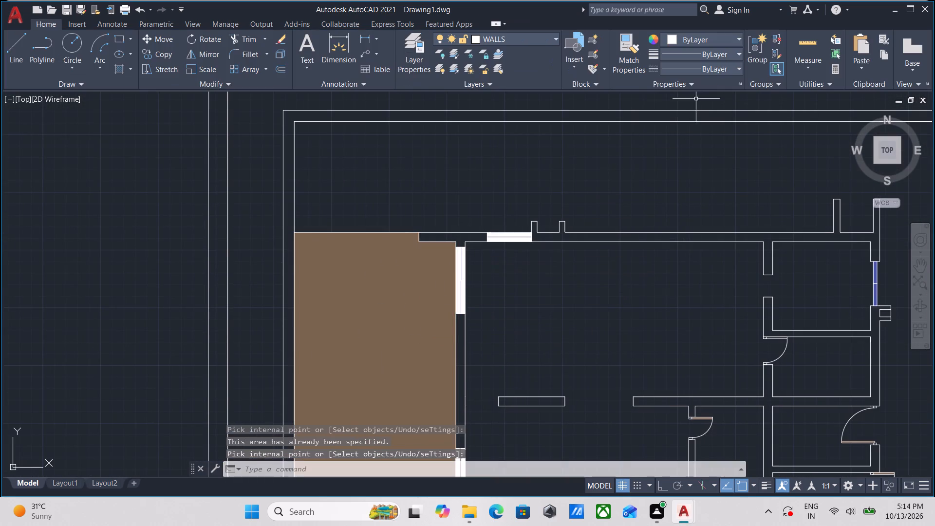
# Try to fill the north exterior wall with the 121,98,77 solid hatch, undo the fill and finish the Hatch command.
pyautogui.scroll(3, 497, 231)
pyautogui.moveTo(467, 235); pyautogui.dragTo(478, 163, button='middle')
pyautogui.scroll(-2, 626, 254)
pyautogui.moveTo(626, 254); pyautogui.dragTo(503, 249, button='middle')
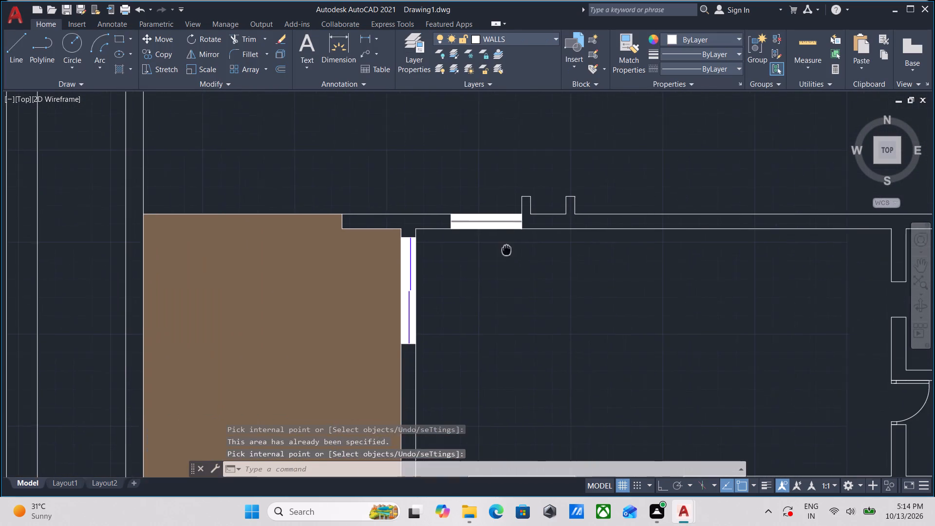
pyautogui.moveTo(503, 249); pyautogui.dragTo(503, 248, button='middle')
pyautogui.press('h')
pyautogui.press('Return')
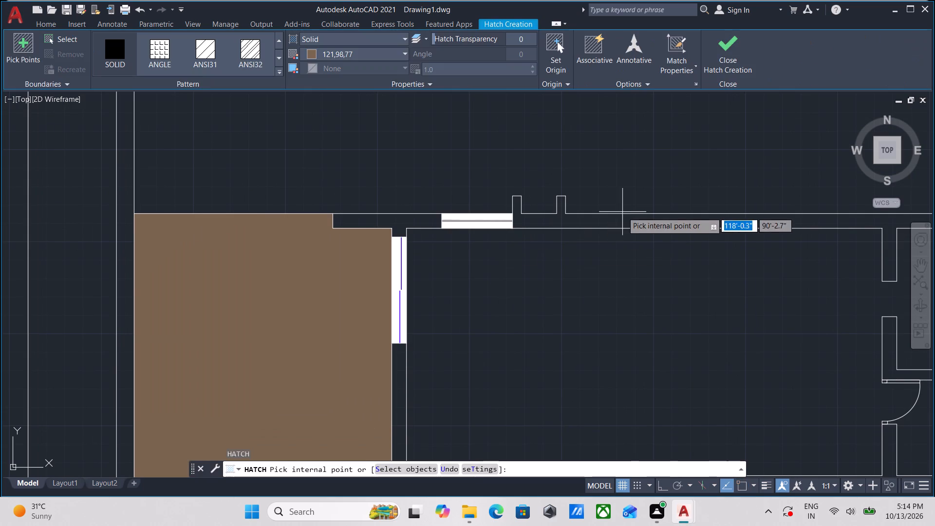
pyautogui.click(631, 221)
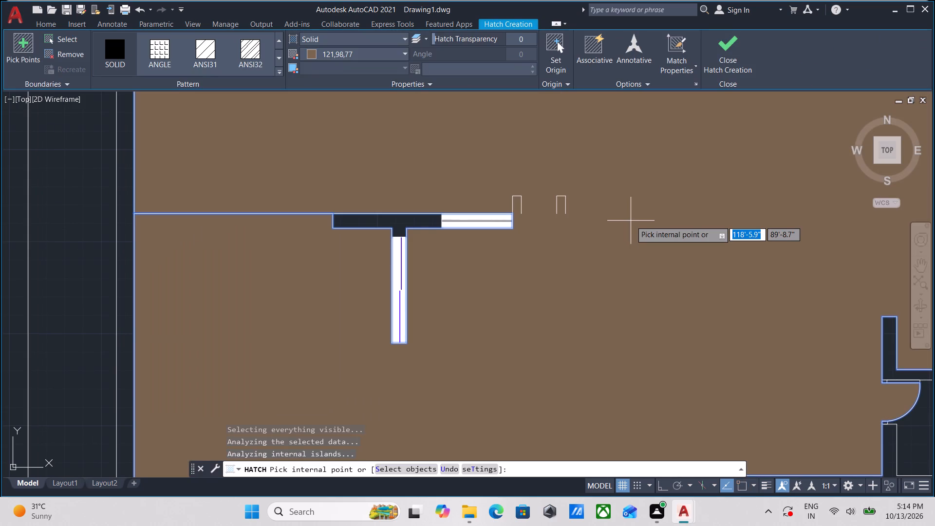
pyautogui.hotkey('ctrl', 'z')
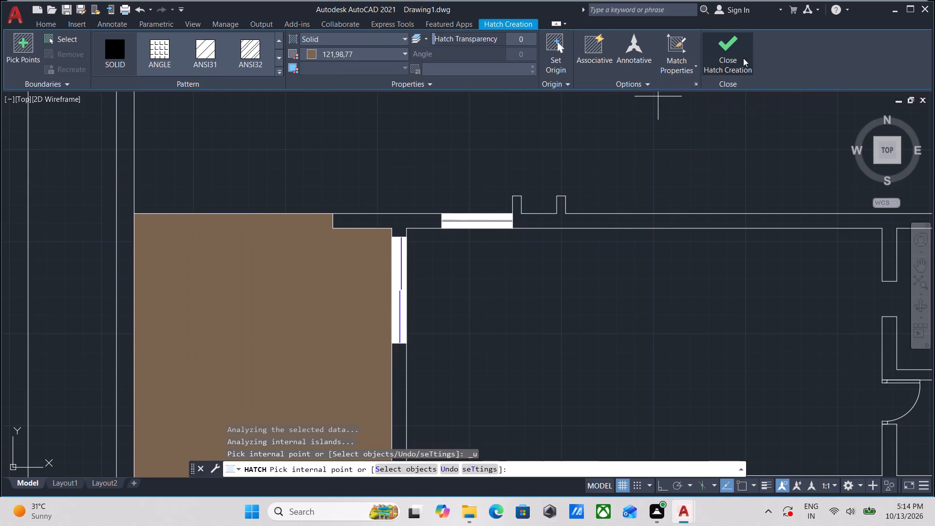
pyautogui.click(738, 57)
# Fill the north exterior wall on both sides of its window with a solid hatch in colour 8.
pyautogui.scroll(-3, 604, 209)
pyautogui.moveTo(604, 209); pyautogui.dragTo(497, 172, button='middle')
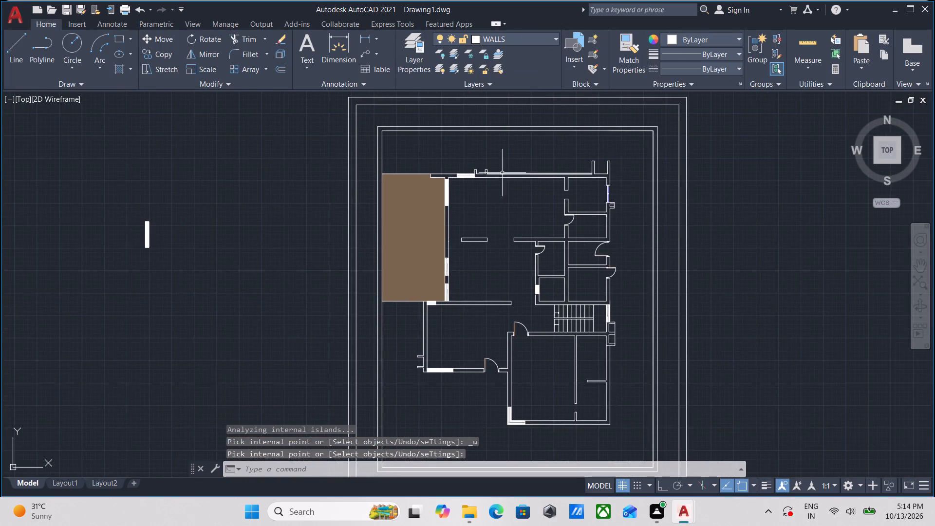
pyautogui.scroll(2, 521, 176)
pyautogui.press('Escape')
pyautogui.scroll(2, 497, 184)
pyautogui.moveTo(506, 164); pyautogui.dragTo(478, 196, button='middle')
pyautogui.scroll(-2, 492, 185)
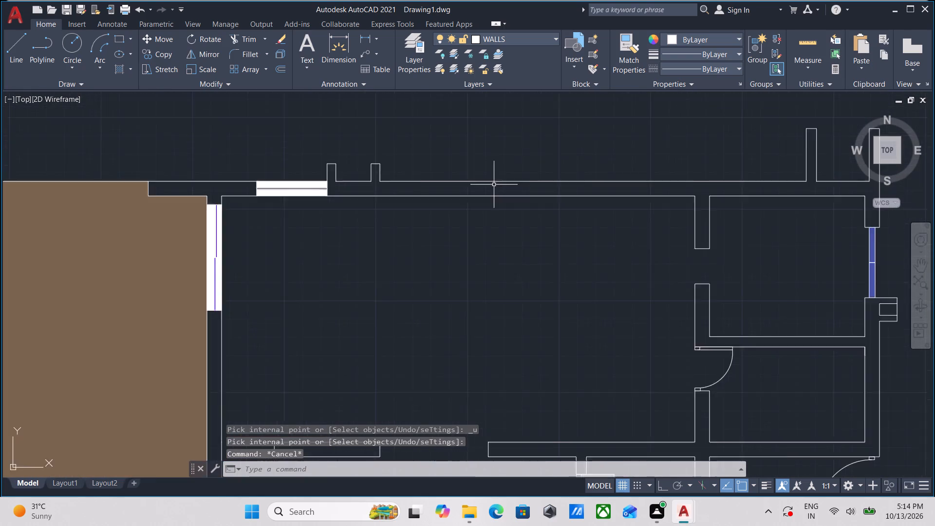
pyautogui.press('Escape')
pyautogui.scroll(1, 491, 171)
pyautogui.press('h')
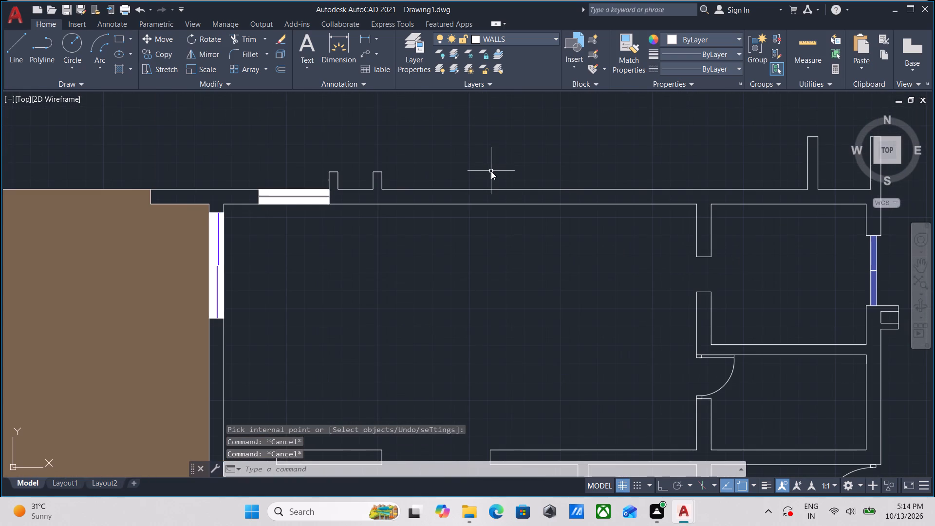
pyautogui.press('Return')
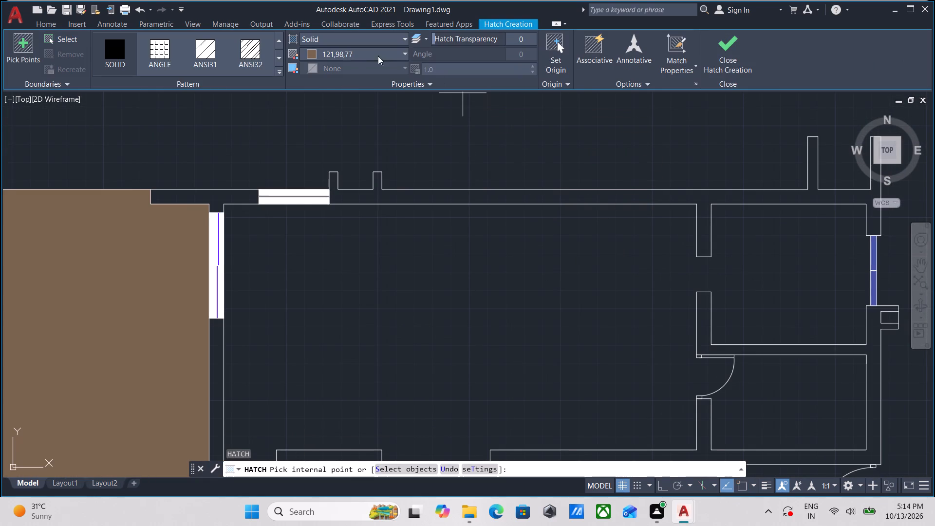
pyautogui.click(316, 55)
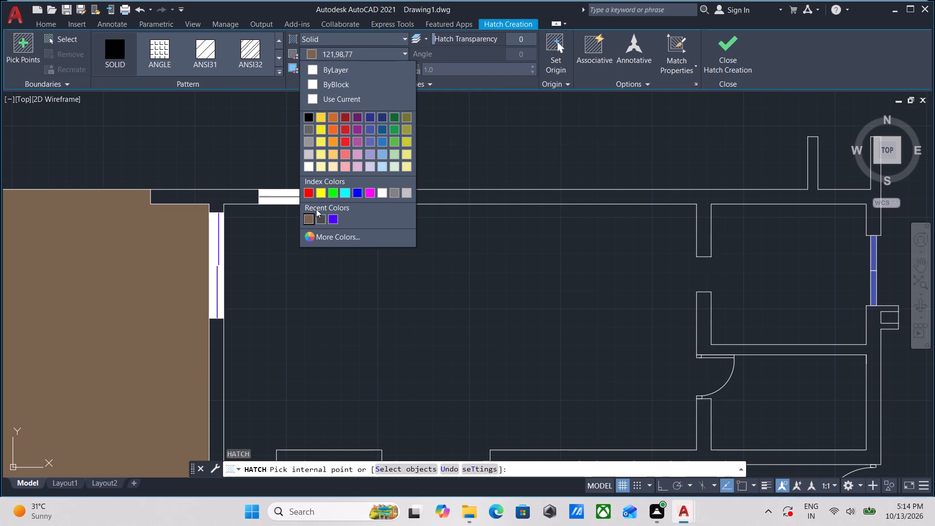
pyautogui.click(394, 194)
pyautogui.click(393, 197)
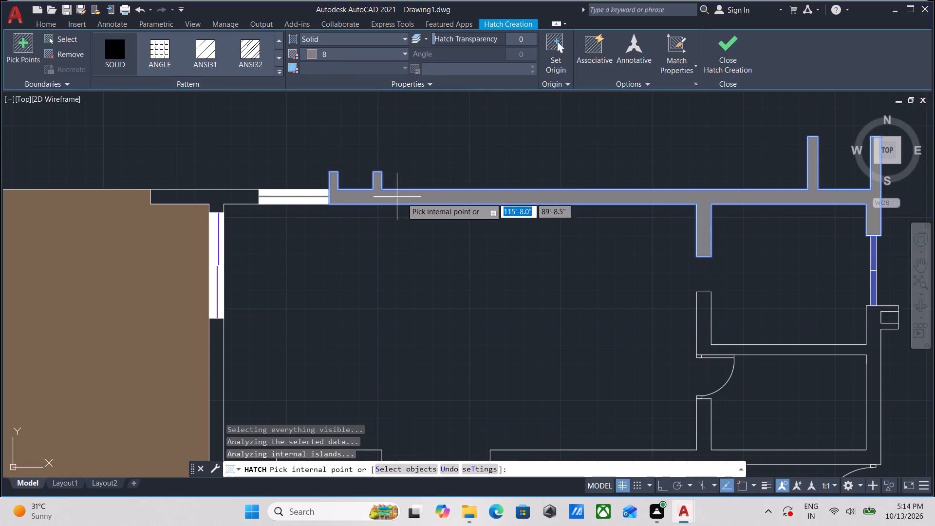
pyautogui.scroll(-1, 443, 201)
pyautogui.moveTo(443, 201); pyautogui.dragTo(550, 178, button='middle')
pyautogui.click(398, 175)
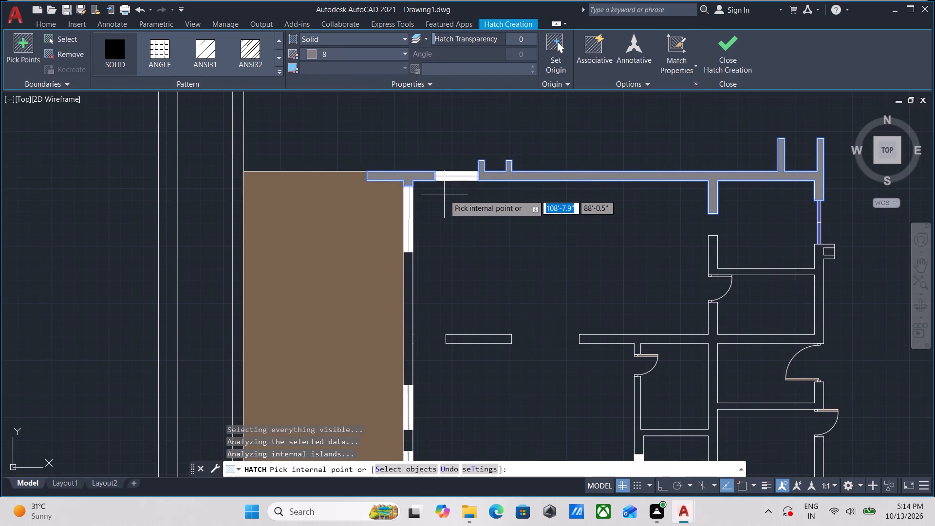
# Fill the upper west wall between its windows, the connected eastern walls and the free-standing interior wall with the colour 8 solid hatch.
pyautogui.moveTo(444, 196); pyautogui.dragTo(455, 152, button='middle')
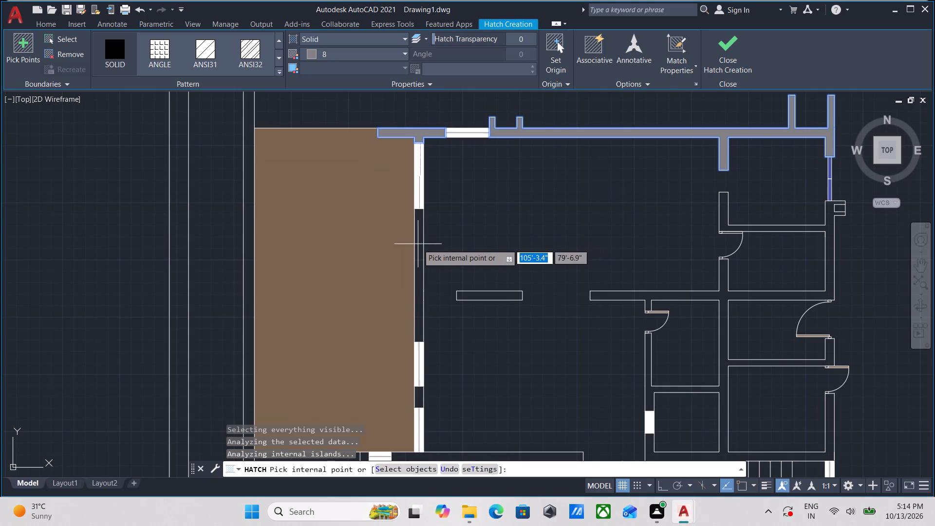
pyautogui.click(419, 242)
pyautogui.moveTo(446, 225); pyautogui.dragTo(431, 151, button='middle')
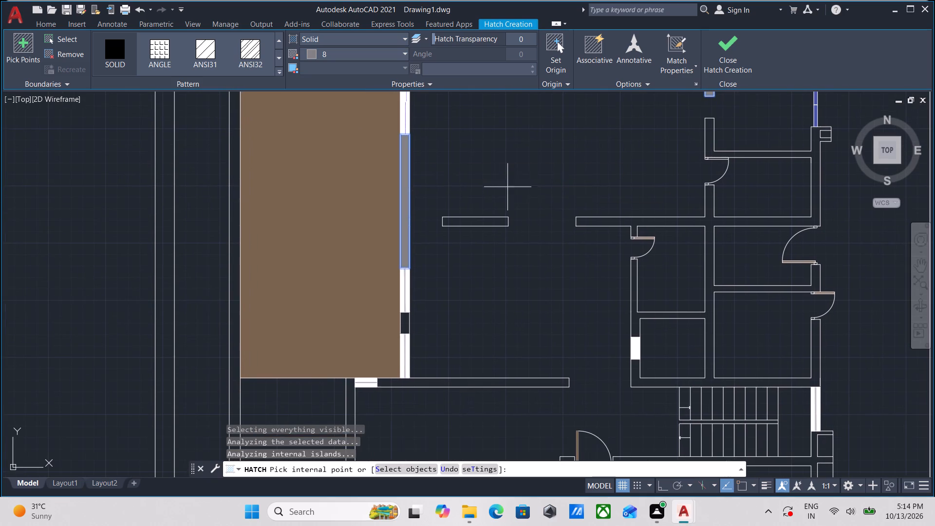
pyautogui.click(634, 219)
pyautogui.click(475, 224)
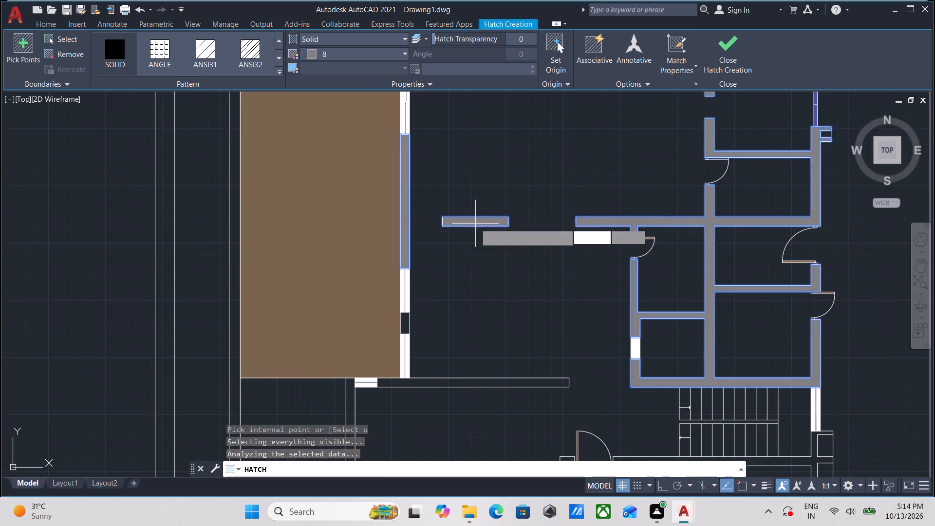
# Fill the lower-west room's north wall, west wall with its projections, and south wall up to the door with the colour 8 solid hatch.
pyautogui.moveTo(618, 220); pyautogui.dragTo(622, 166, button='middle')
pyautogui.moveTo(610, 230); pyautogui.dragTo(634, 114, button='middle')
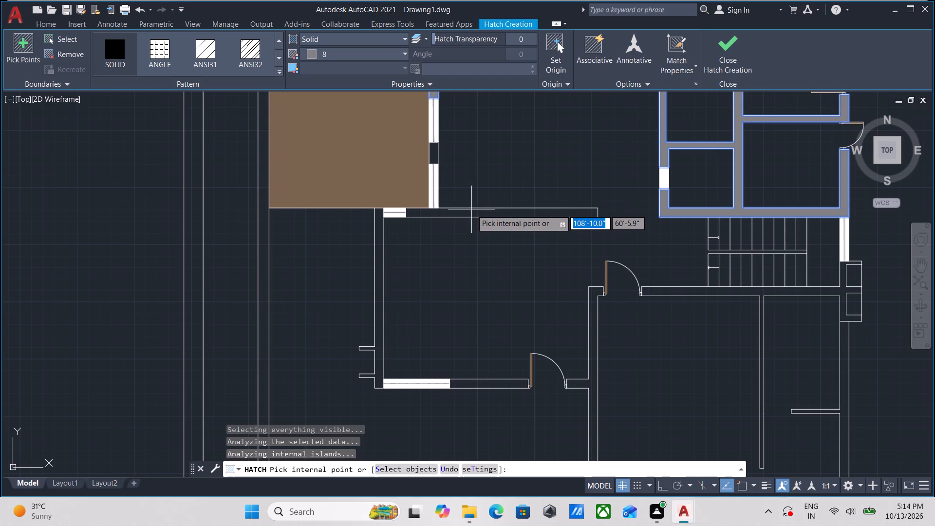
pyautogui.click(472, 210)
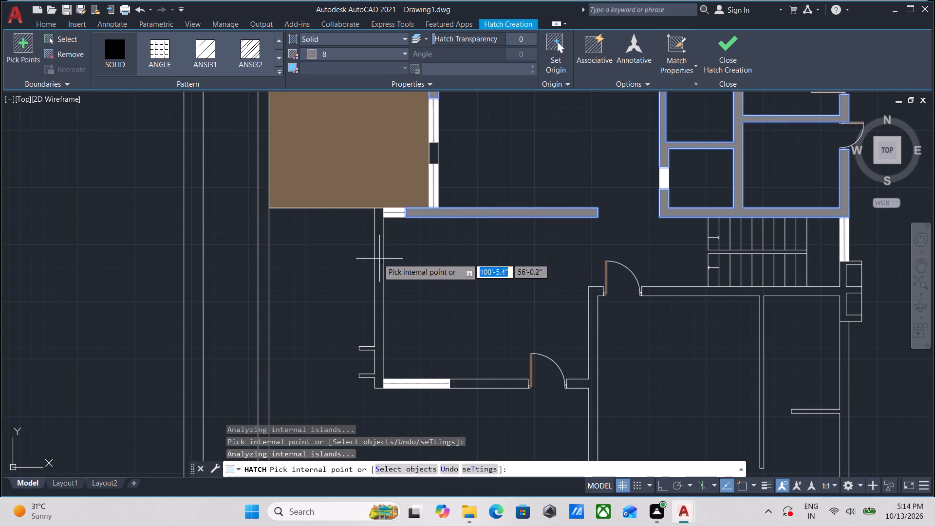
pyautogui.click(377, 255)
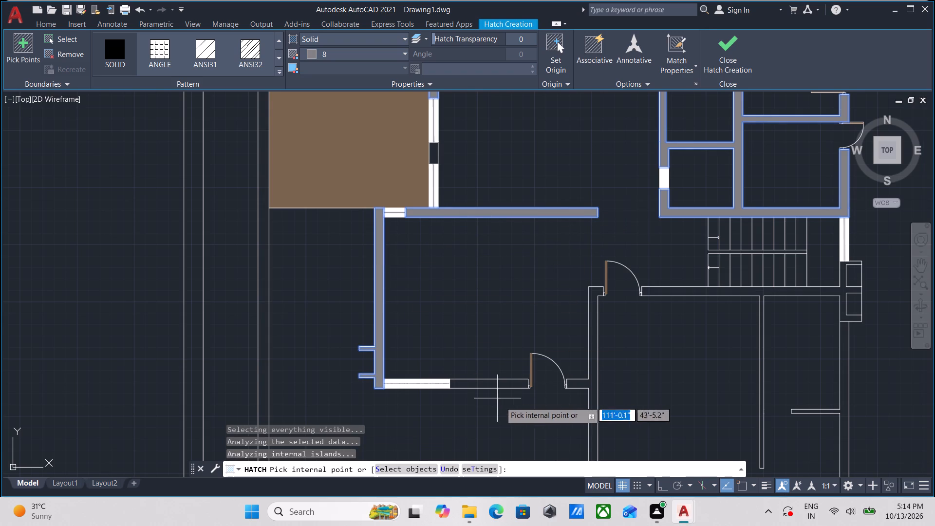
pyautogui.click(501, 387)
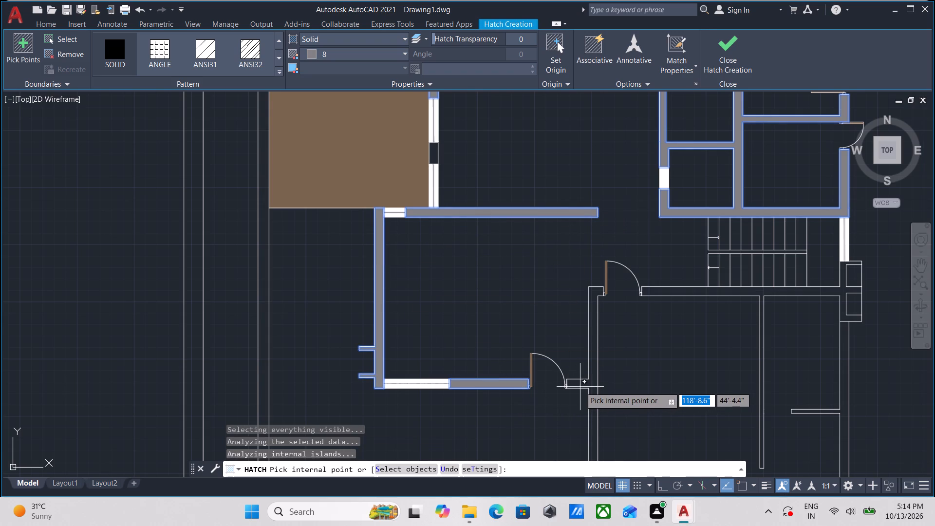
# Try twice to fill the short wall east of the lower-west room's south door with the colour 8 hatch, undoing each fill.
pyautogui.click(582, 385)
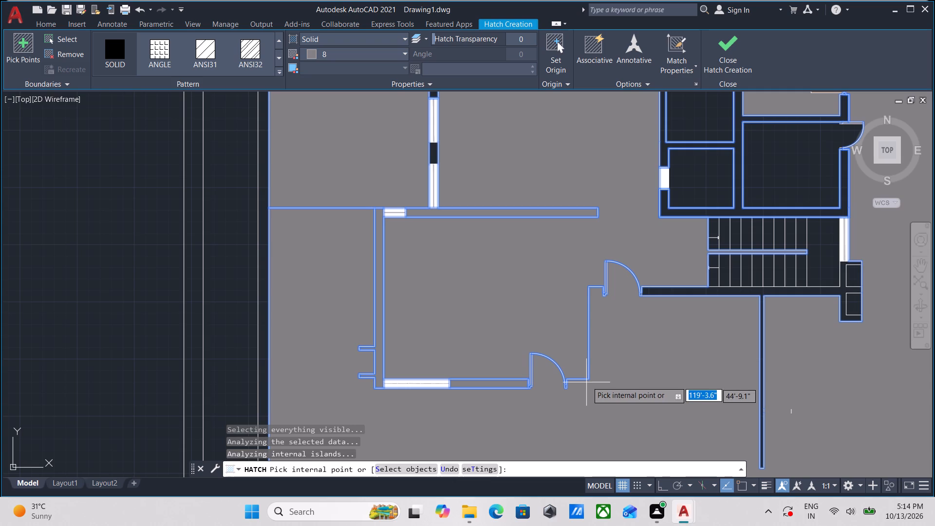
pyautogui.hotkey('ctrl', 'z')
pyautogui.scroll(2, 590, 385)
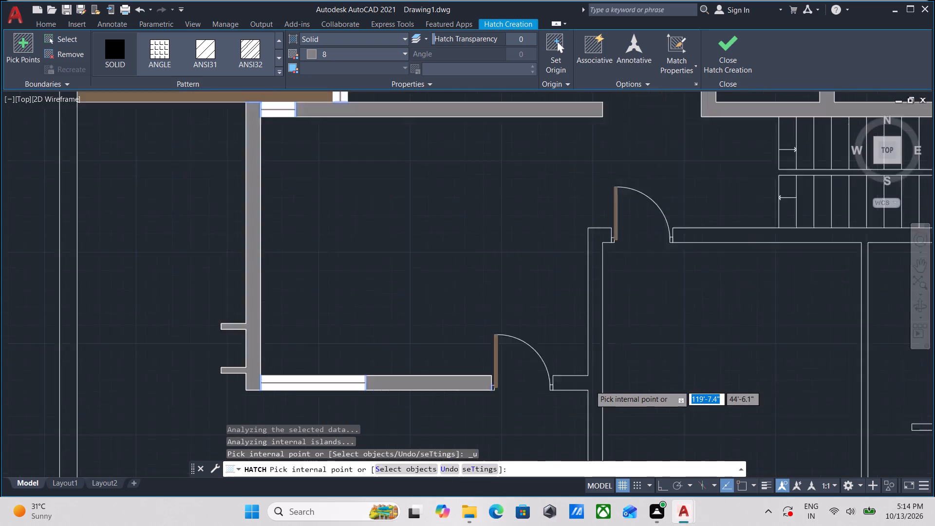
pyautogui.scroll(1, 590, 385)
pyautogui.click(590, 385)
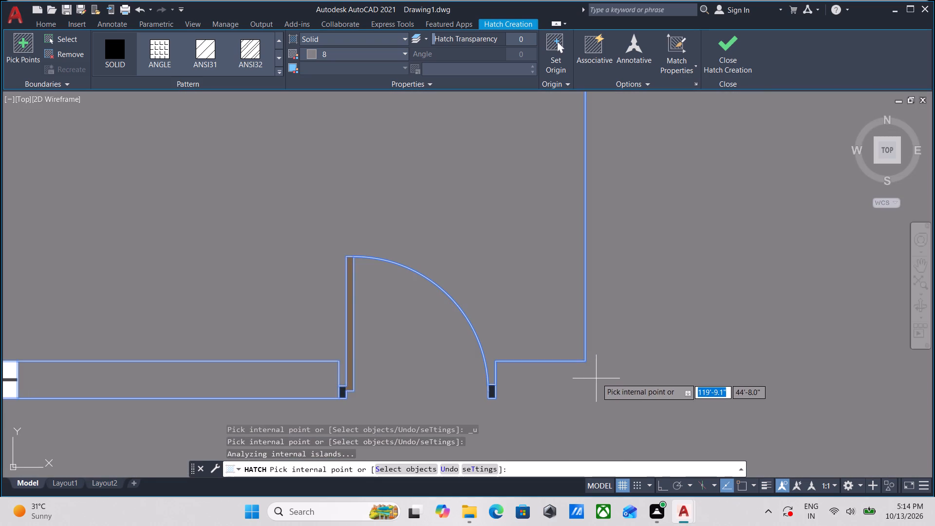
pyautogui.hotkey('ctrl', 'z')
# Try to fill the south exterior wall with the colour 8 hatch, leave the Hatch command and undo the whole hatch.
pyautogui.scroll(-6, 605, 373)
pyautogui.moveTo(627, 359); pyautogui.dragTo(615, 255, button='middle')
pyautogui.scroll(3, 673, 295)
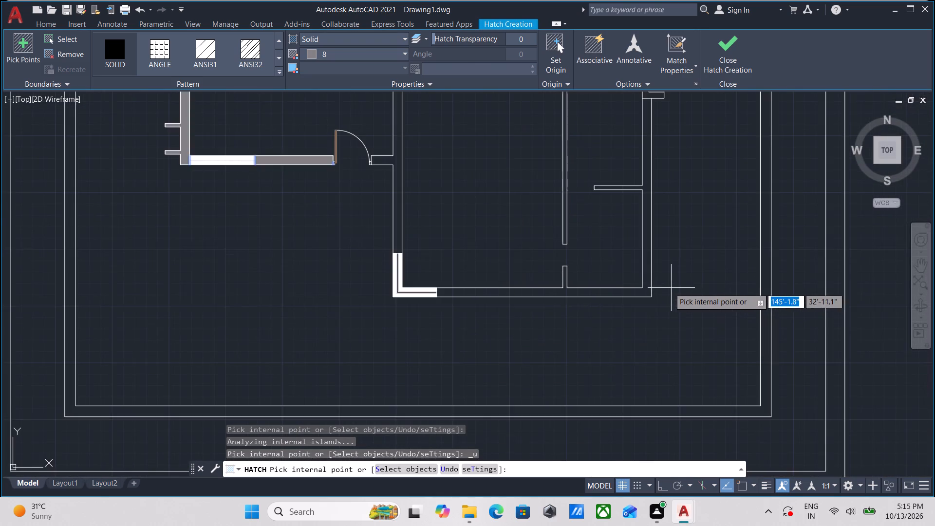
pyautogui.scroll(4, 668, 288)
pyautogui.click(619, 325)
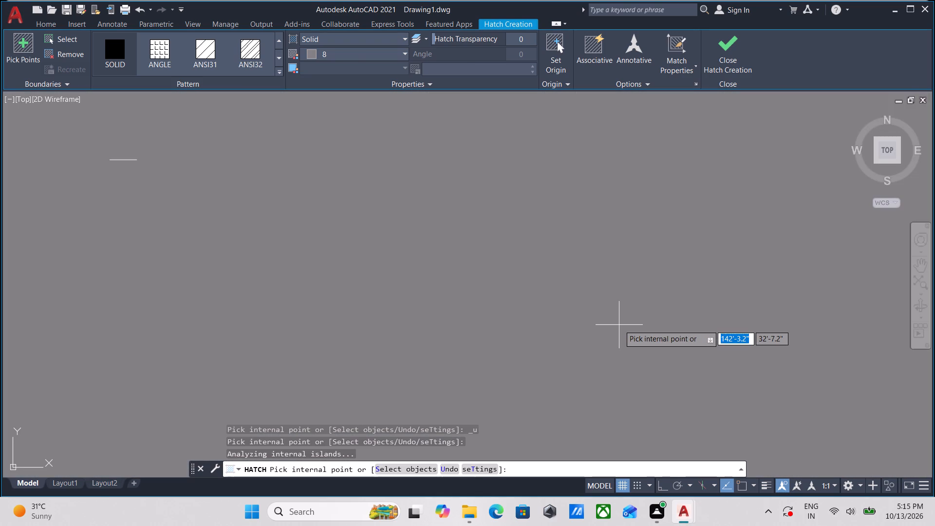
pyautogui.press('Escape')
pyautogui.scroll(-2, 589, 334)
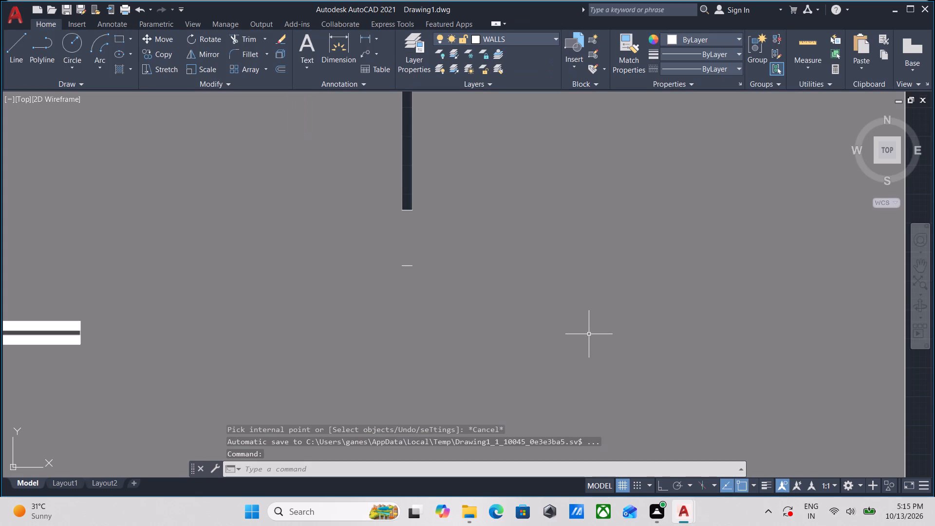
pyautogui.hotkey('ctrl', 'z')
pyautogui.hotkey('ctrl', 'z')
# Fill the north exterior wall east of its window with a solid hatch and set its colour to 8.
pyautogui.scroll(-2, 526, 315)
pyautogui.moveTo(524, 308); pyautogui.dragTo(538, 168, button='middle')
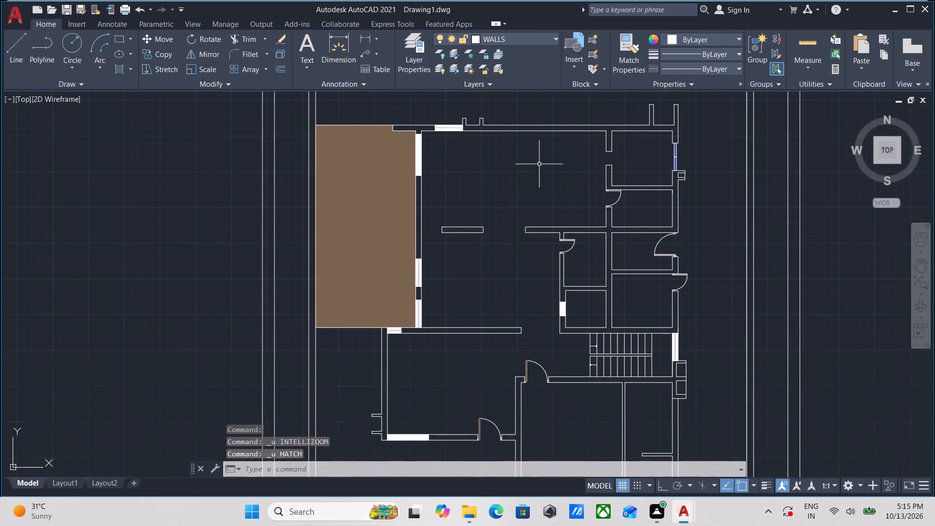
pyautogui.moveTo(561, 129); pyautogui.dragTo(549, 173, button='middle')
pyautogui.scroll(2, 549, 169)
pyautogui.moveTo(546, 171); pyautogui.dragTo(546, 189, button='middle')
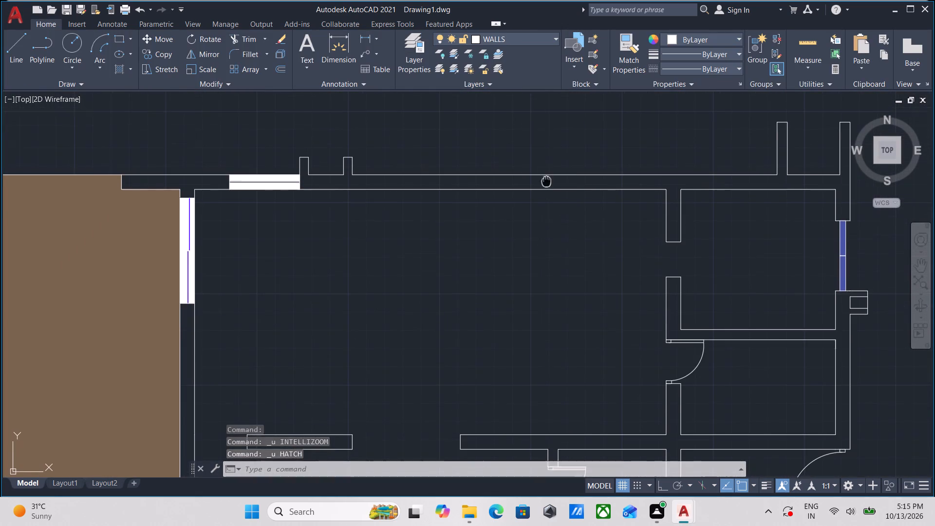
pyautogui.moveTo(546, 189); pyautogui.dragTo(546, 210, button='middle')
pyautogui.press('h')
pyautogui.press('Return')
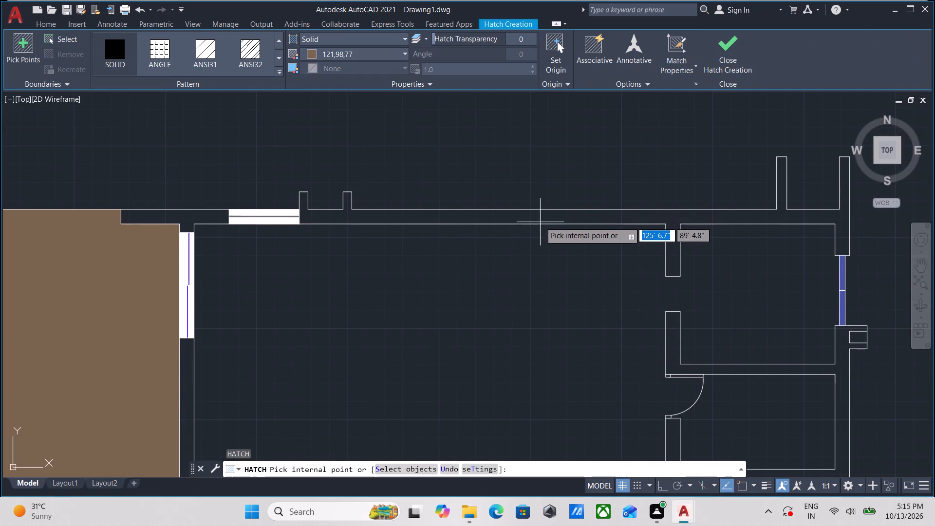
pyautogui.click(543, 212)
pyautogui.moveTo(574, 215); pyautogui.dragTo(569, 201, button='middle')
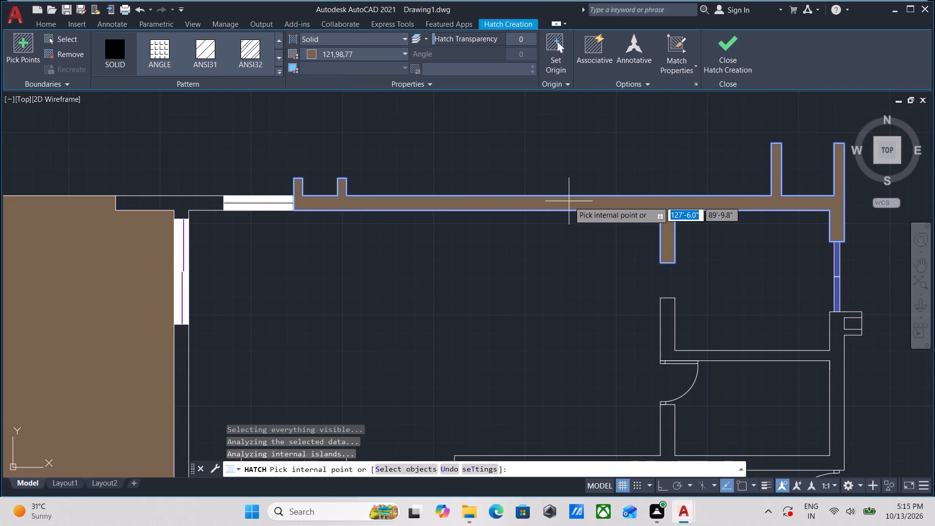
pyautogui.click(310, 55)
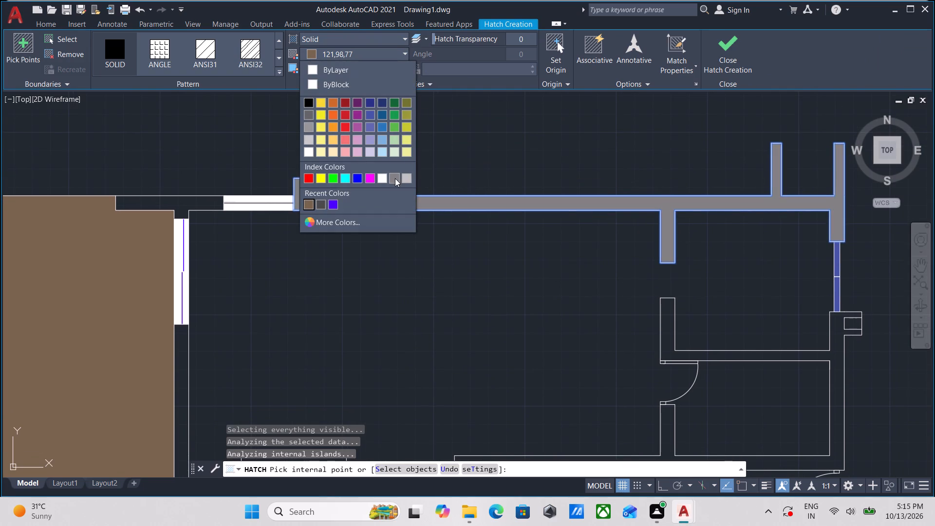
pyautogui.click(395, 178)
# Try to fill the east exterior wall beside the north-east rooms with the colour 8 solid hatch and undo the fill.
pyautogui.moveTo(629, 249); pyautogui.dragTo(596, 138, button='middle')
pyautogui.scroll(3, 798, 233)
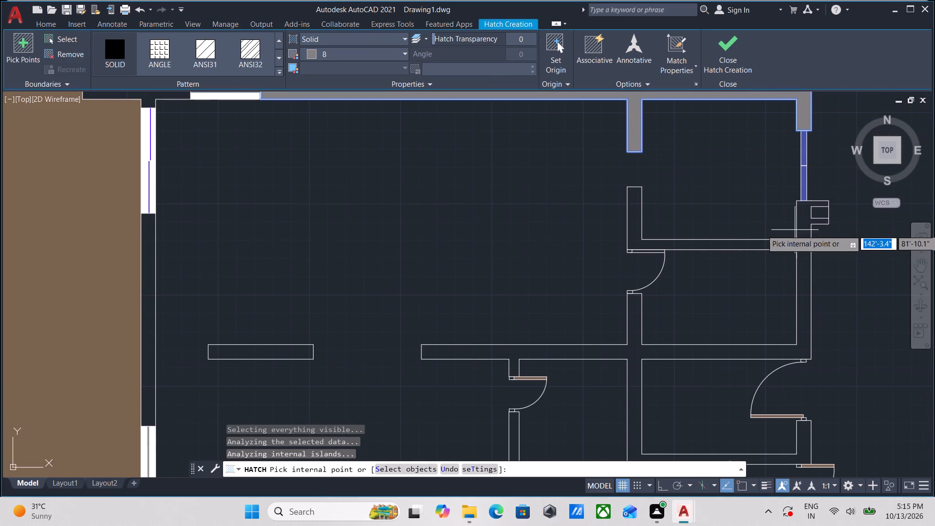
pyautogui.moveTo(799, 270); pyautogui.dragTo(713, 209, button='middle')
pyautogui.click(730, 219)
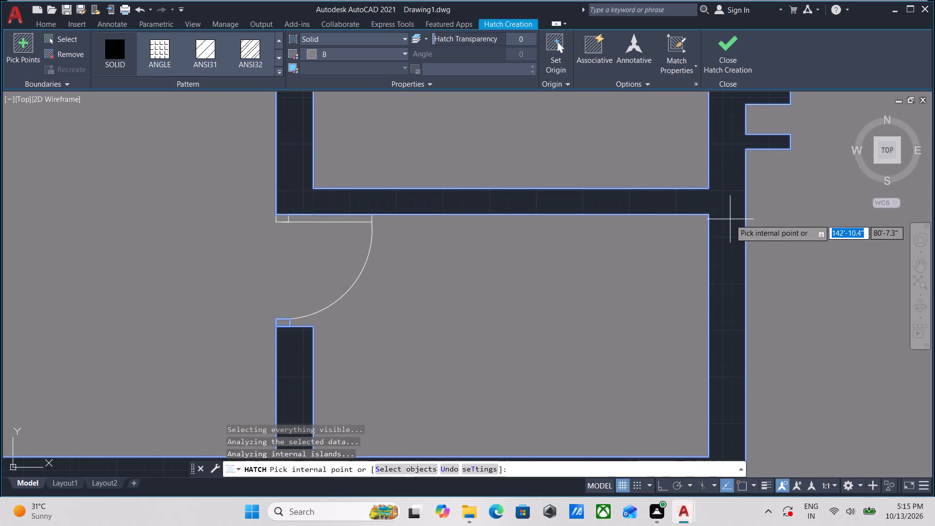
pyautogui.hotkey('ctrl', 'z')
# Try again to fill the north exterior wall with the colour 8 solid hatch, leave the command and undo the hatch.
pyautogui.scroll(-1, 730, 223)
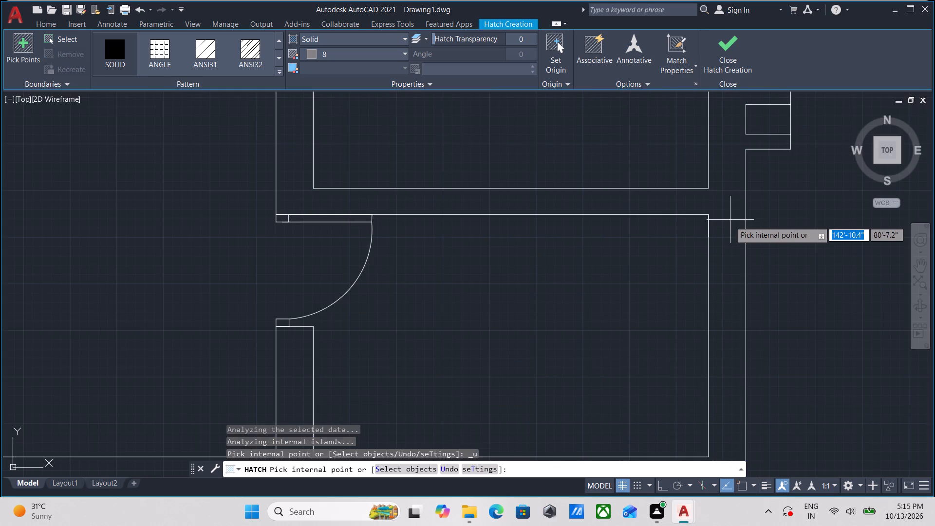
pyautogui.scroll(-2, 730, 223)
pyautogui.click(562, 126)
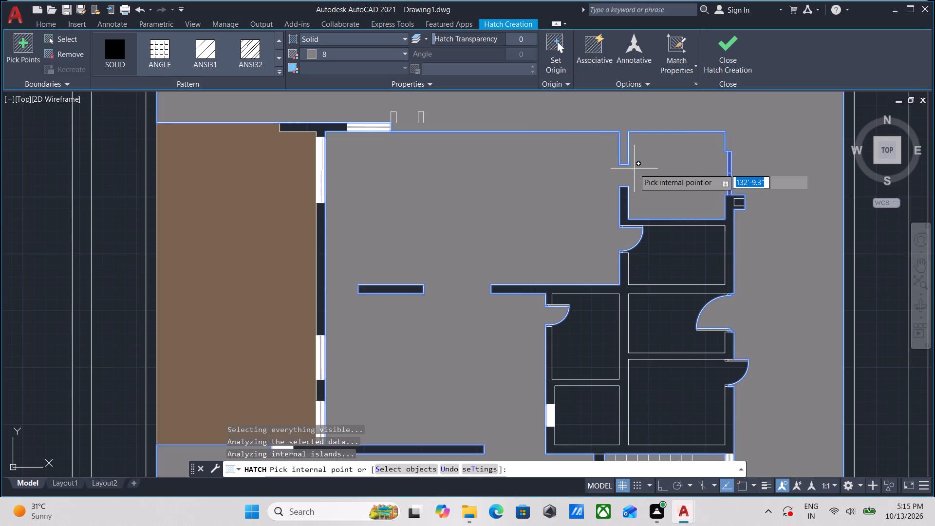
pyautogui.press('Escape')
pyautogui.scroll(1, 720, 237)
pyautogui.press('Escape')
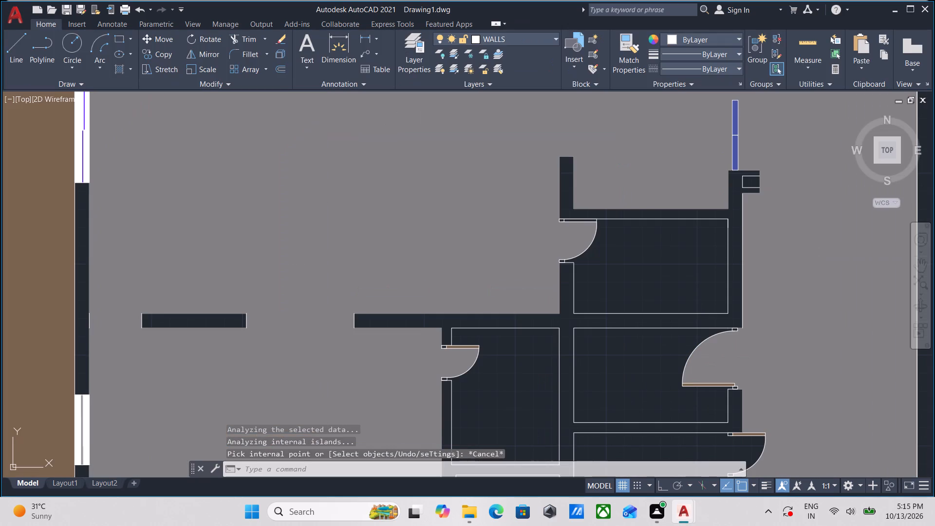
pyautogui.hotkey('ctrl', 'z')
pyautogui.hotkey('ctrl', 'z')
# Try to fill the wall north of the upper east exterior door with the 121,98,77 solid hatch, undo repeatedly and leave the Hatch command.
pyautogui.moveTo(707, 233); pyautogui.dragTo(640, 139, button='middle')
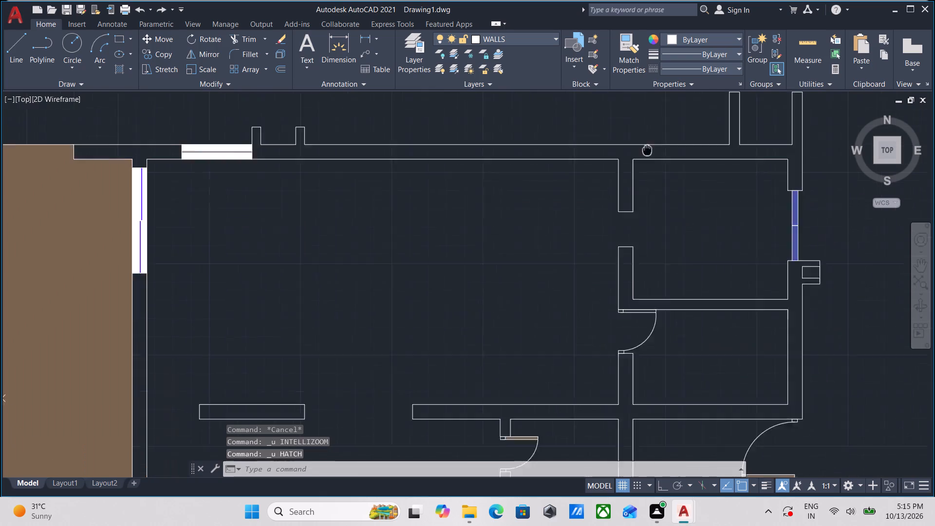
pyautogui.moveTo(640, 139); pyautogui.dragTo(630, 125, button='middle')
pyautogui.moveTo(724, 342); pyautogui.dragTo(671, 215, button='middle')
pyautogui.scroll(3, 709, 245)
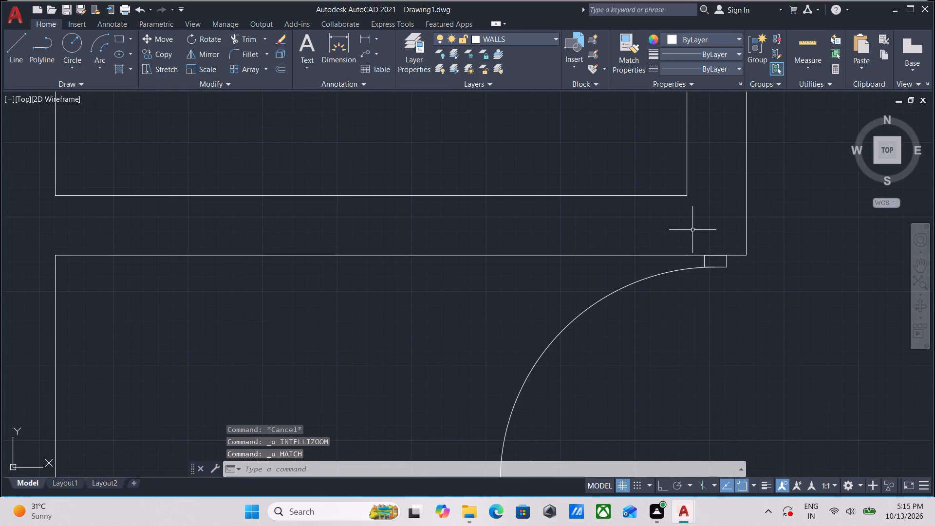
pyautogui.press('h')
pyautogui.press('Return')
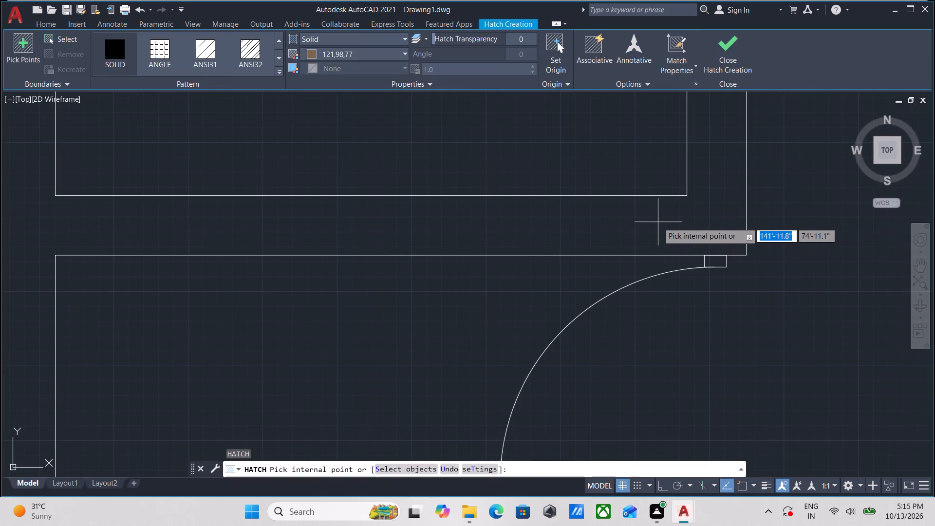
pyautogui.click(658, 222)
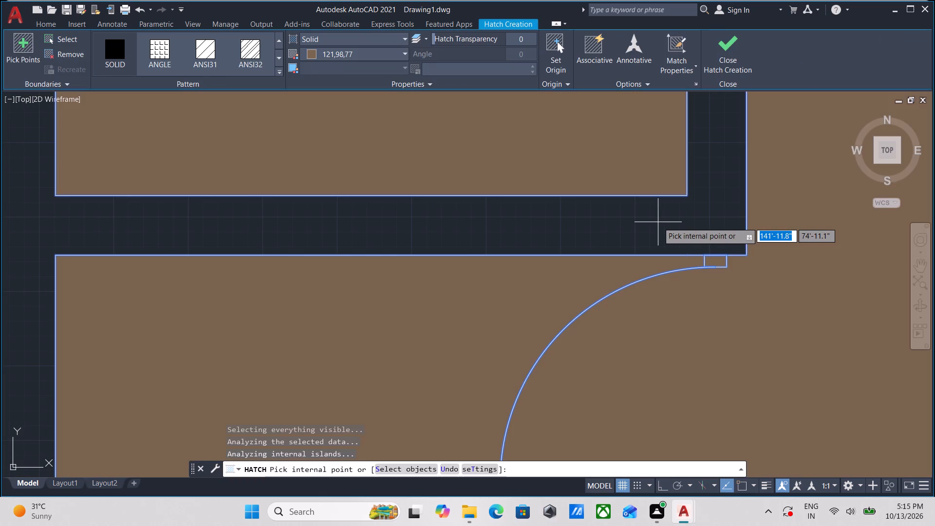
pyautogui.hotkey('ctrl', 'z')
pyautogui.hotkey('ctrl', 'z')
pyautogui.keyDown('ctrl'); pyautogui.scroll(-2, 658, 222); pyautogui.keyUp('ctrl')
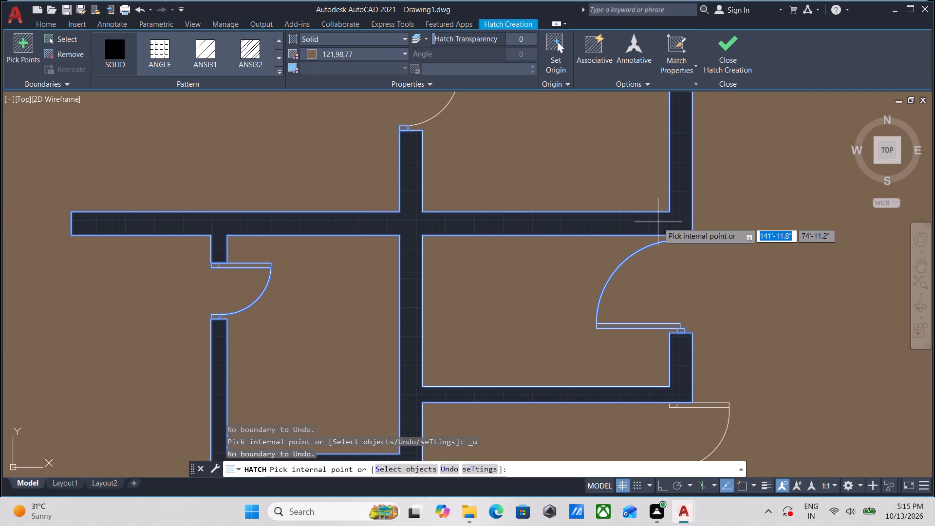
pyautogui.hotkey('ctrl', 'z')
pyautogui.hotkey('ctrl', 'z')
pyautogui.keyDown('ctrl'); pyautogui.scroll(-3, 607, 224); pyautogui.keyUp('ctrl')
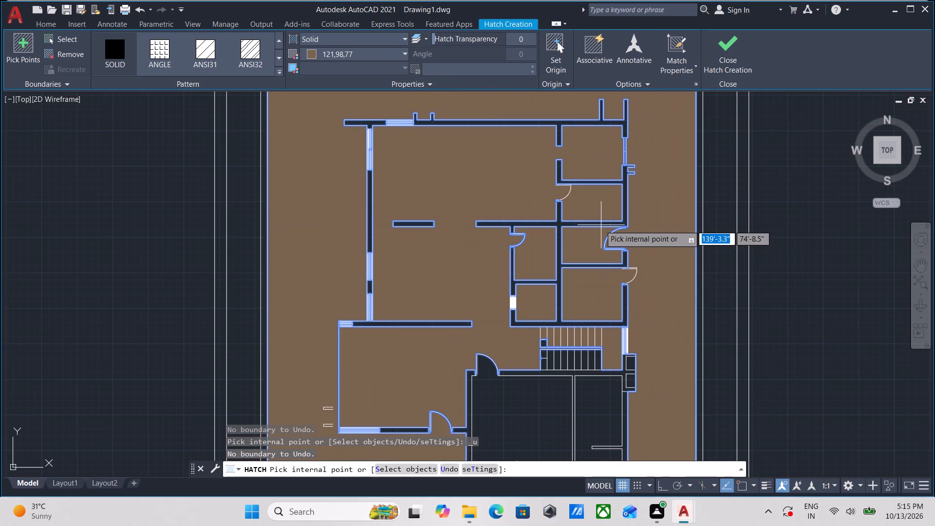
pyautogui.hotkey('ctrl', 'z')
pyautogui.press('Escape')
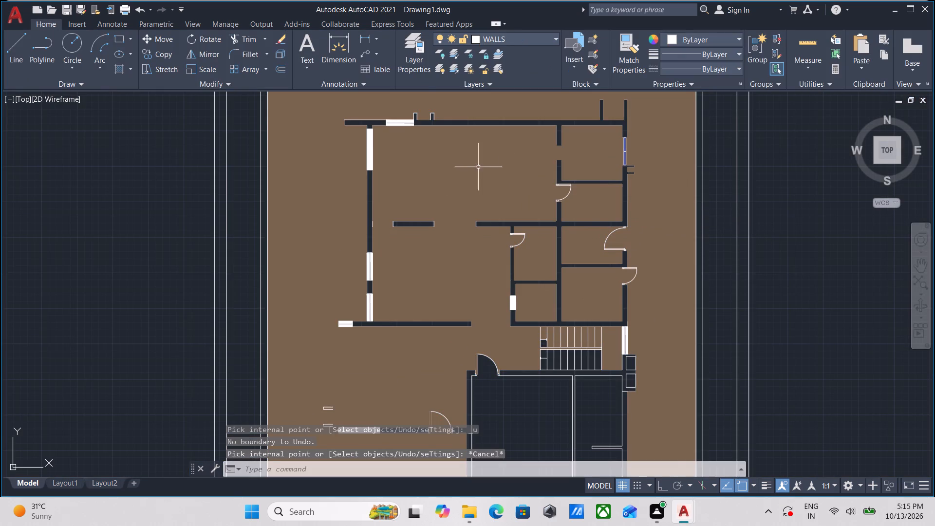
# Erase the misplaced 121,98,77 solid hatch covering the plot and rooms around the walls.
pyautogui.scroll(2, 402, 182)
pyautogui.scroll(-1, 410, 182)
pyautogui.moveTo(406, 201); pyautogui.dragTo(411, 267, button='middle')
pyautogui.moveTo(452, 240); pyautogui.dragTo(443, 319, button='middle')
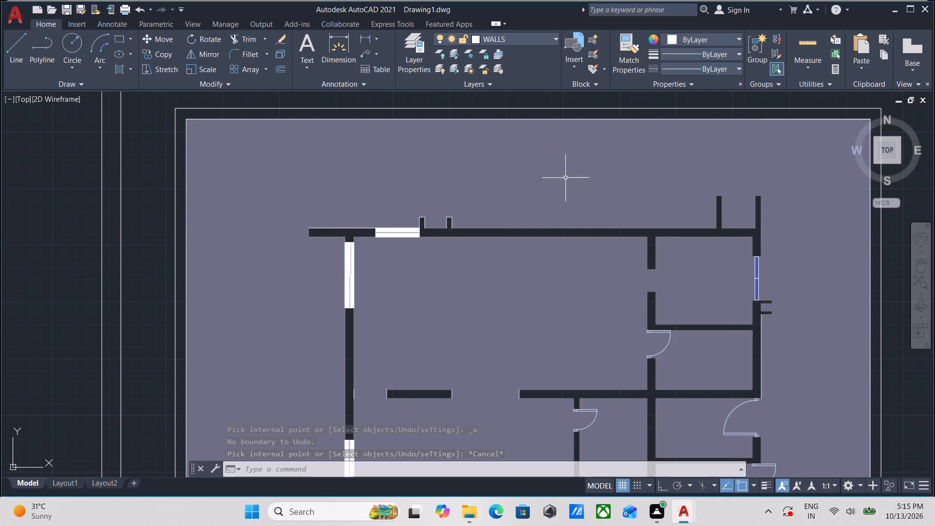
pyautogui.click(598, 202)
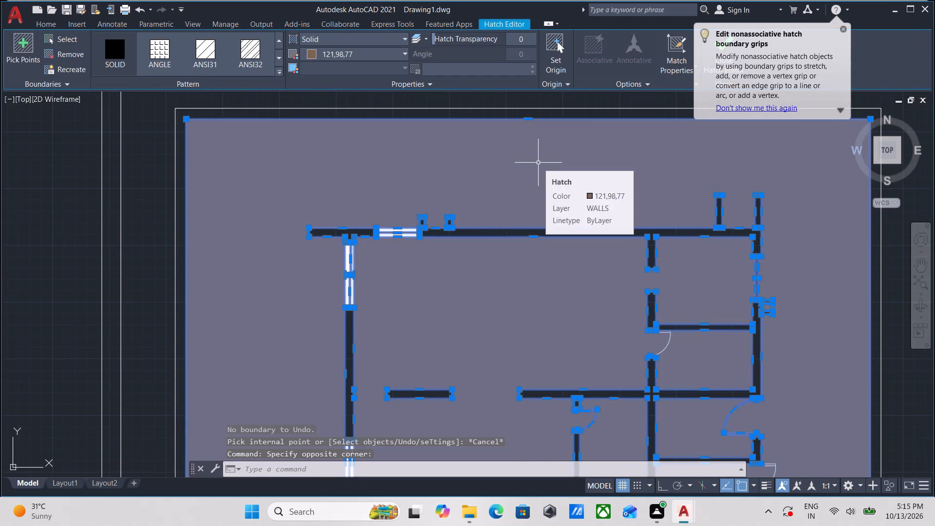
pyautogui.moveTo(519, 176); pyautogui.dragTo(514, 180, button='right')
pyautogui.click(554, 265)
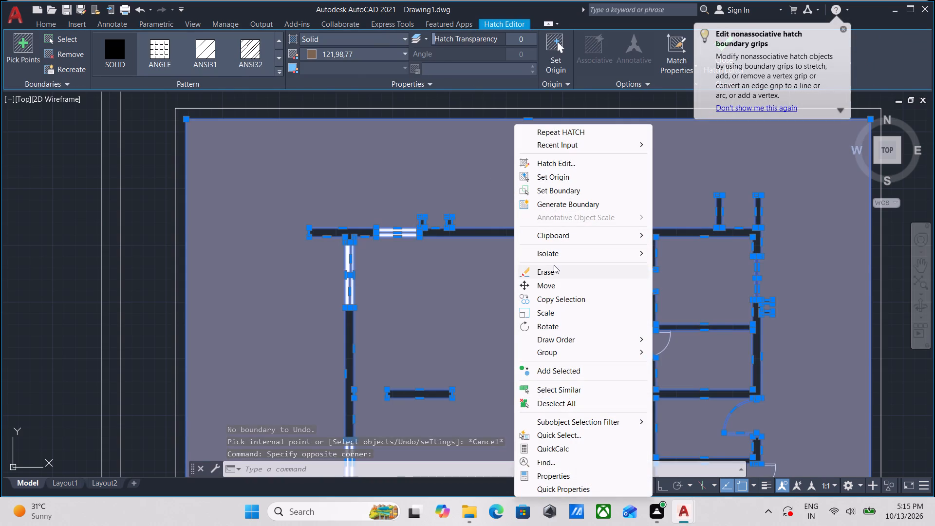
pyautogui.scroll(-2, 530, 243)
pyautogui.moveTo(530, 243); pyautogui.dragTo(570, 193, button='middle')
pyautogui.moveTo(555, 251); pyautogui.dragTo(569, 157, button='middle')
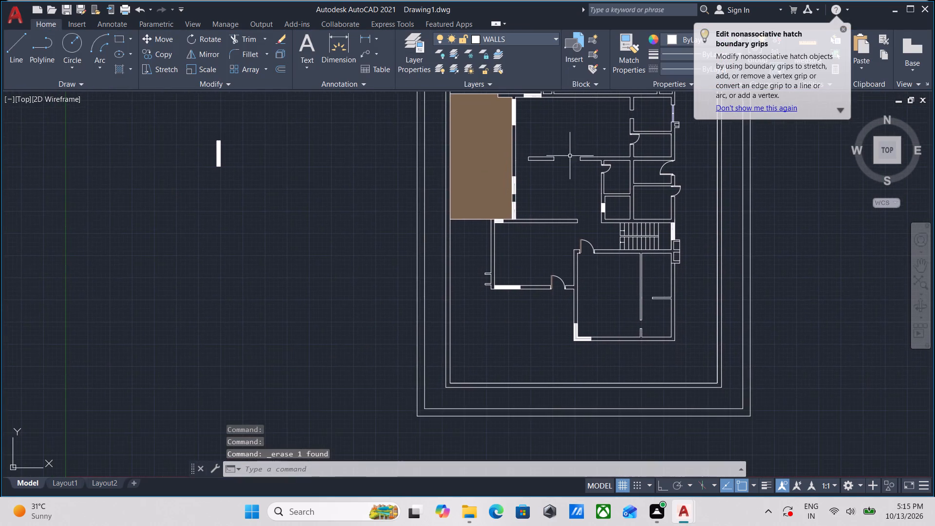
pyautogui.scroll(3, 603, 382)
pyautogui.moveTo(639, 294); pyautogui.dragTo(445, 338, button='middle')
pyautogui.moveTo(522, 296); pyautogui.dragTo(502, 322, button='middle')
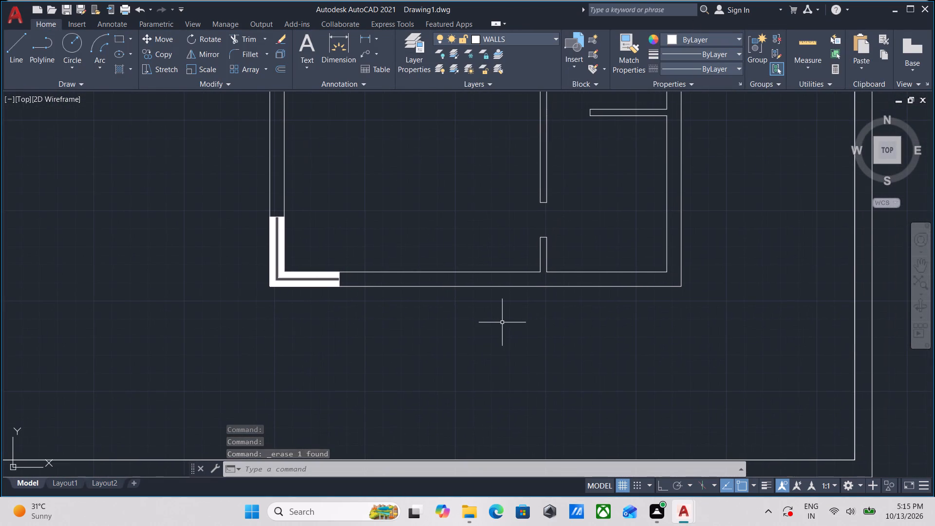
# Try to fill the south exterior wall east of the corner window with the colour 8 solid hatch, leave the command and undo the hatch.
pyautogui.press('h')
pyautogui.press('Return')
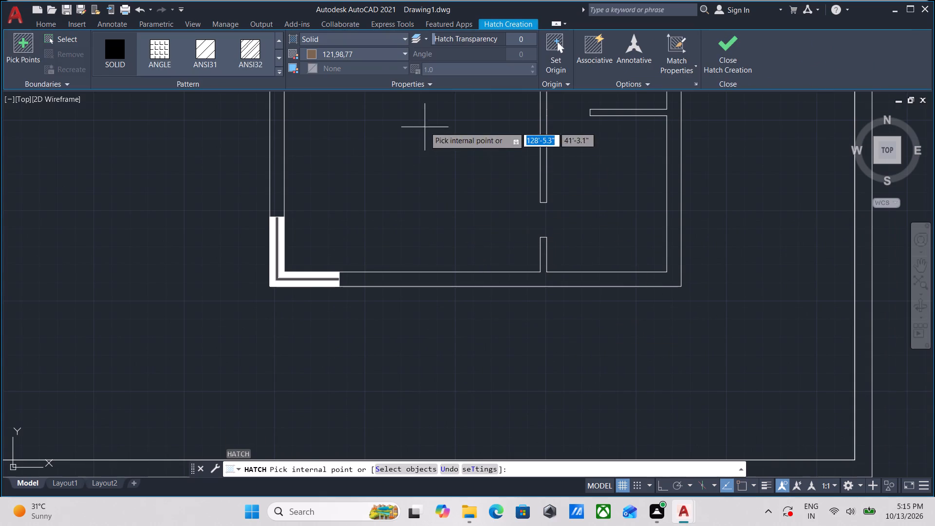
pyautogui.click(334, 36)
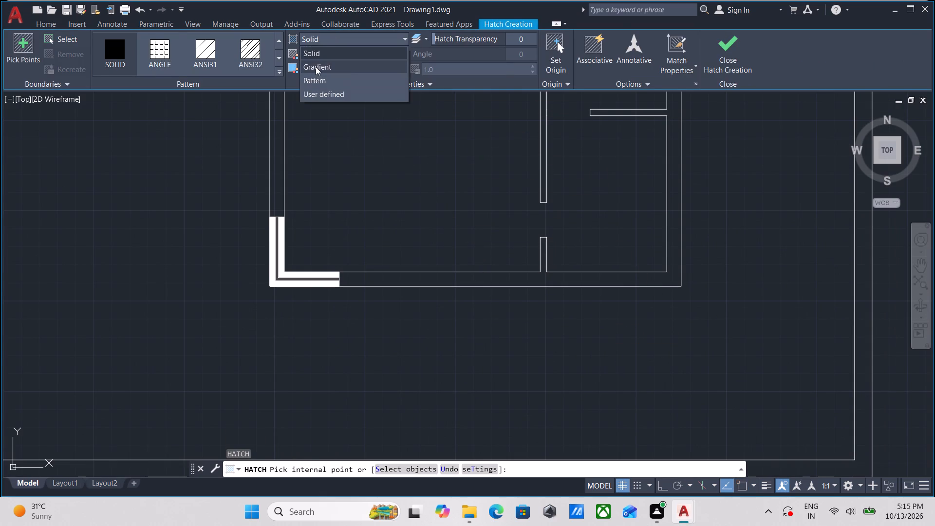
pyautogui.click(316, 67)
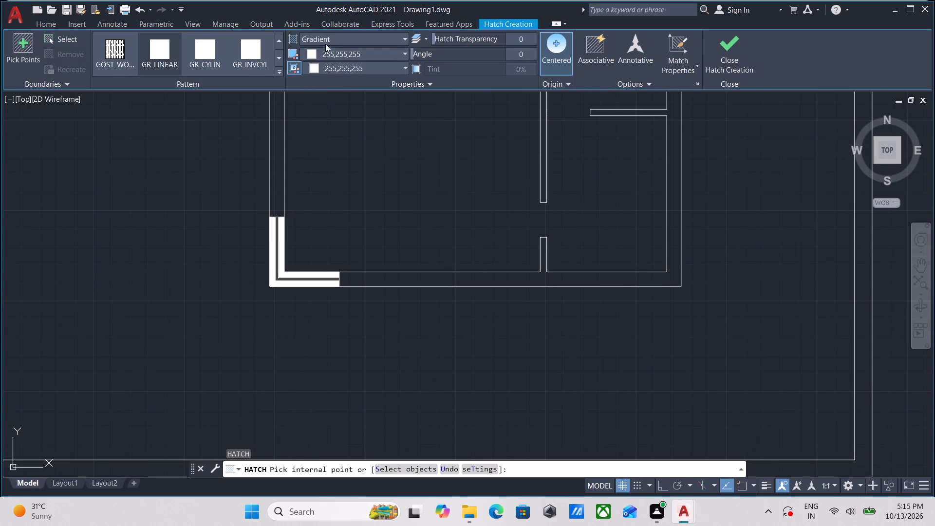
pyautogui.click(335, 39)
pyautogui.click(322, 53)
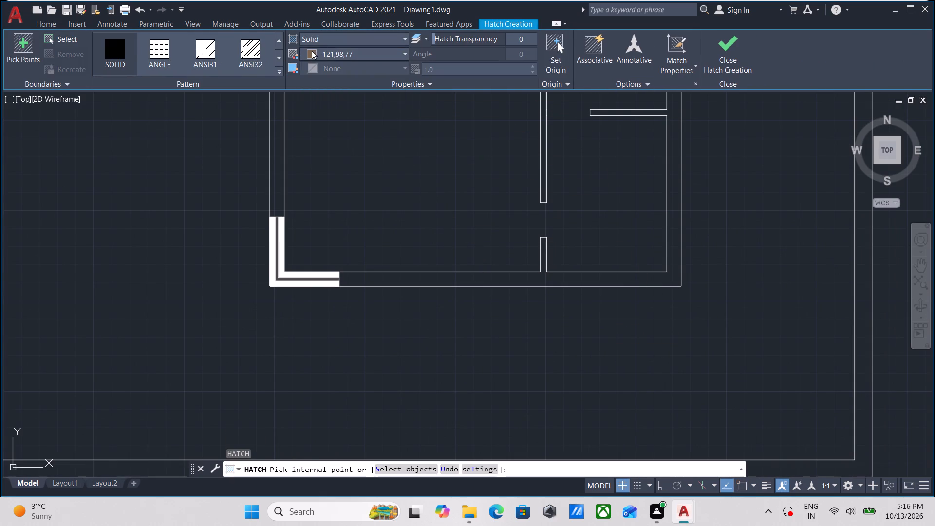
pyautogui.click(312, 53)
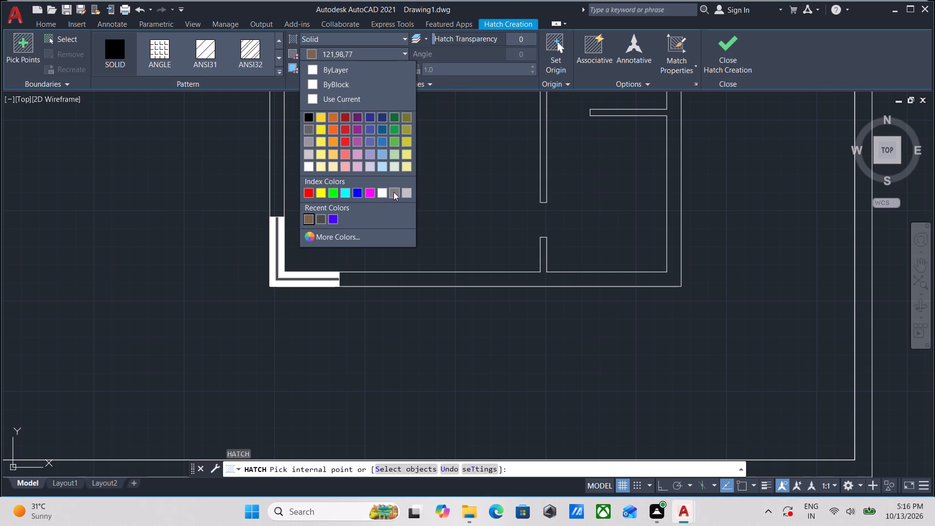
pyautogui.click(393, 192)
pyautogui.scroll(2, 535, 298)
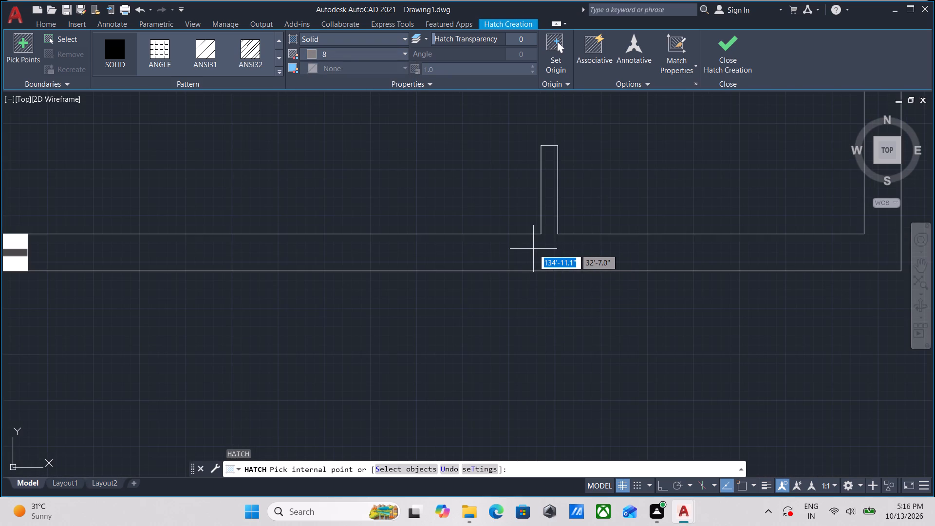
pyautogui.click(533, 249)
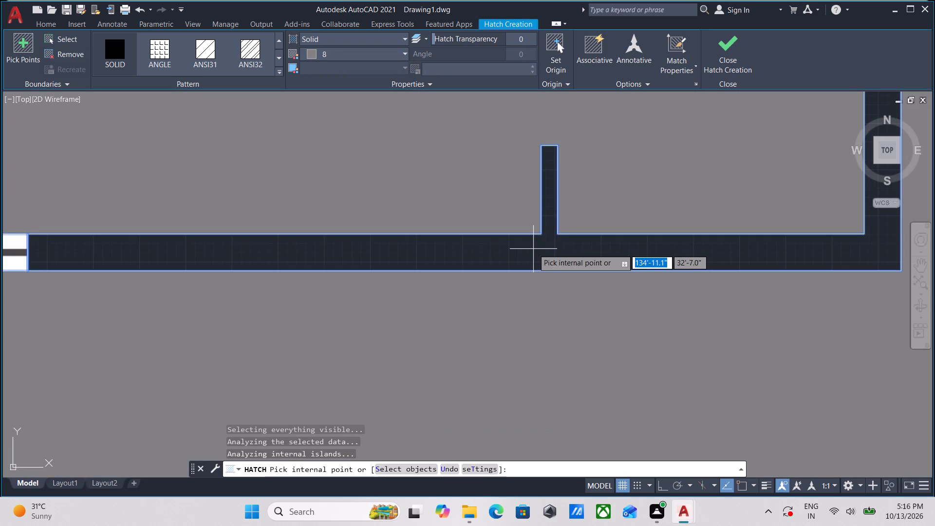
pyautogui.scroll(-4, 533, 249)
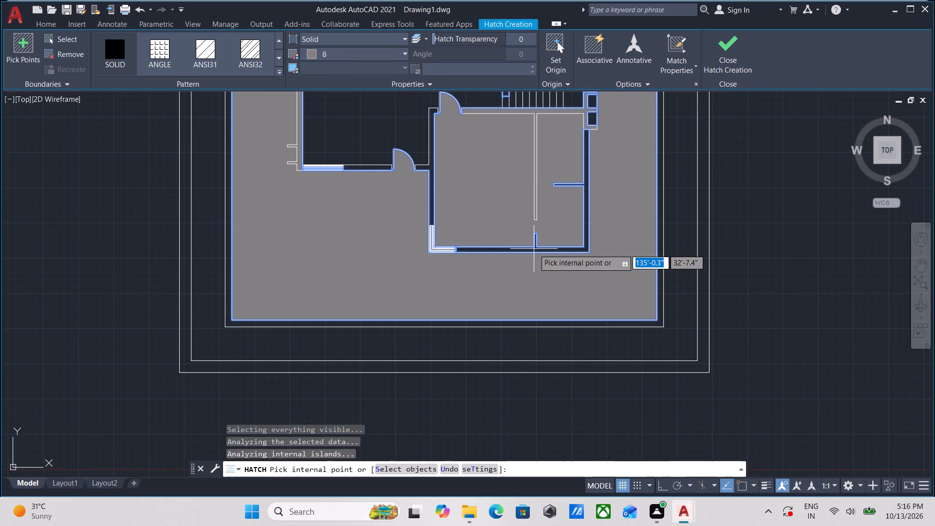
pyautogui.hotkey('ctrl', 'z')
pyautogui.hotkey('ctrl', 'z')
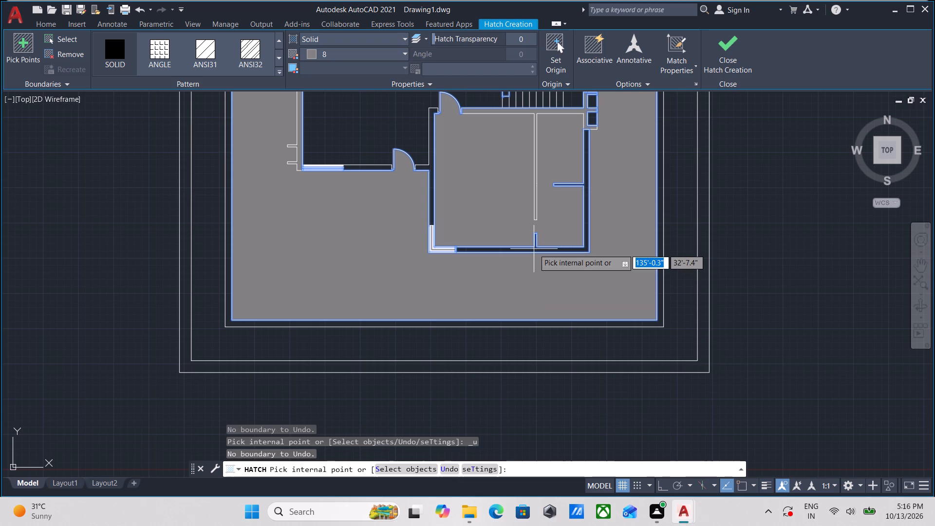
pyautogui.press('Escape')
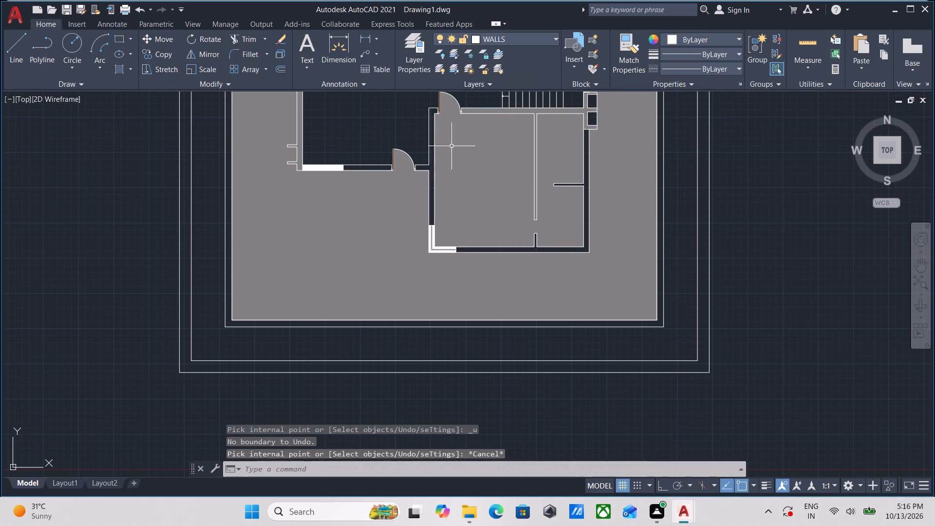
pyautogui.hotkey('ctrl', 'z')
# Erase the brown 121,98,77 solid hatch from the west side area.
pyautogui.scroll(-2, 436, 176)
pyautogui.moveTo(439, 189); pyautogui.dragTo(482, 355, button='middle')
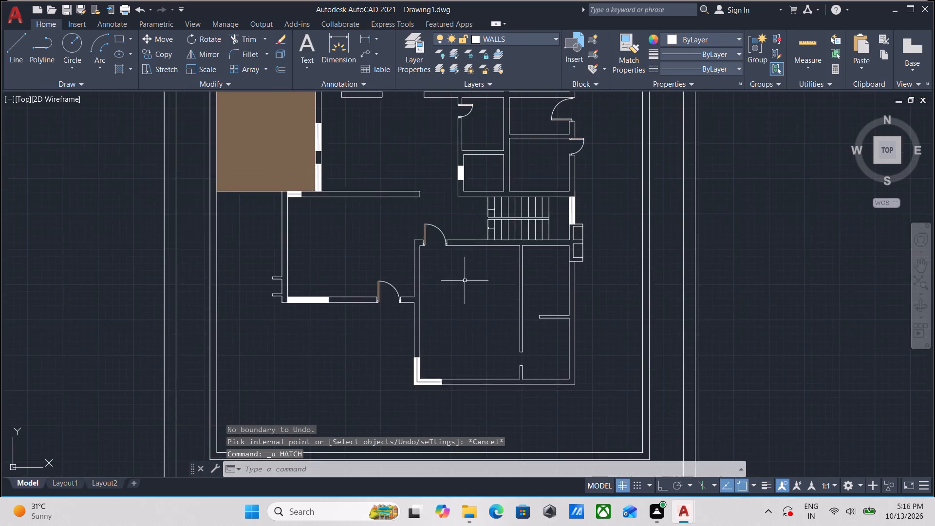
pyautogui.scroll(-1, 449, 242)
pyautogui.moveTo(449, 242); pyautogui.dragTo(458, 290, button='middle')
pyautogui.scroll(2, 335, 194)
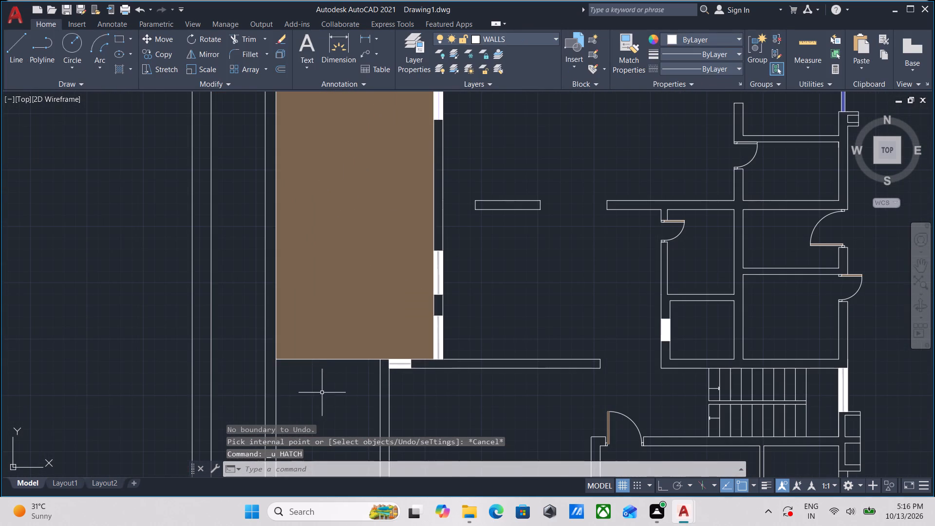
pyautogui.moveTo(325, 390); pyautogui.dragTo(325, 379)
pyautogui.click(300, 293)
pyautogui.rightClick(301, 293)
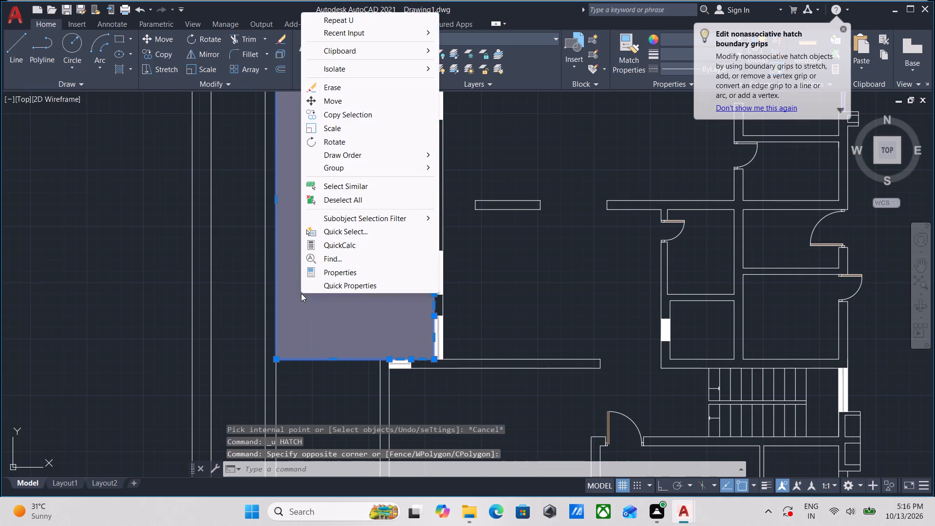
pyautogui.press('Escape')
pyautogui.click(351, 285)
pyautogui.press('Escape')
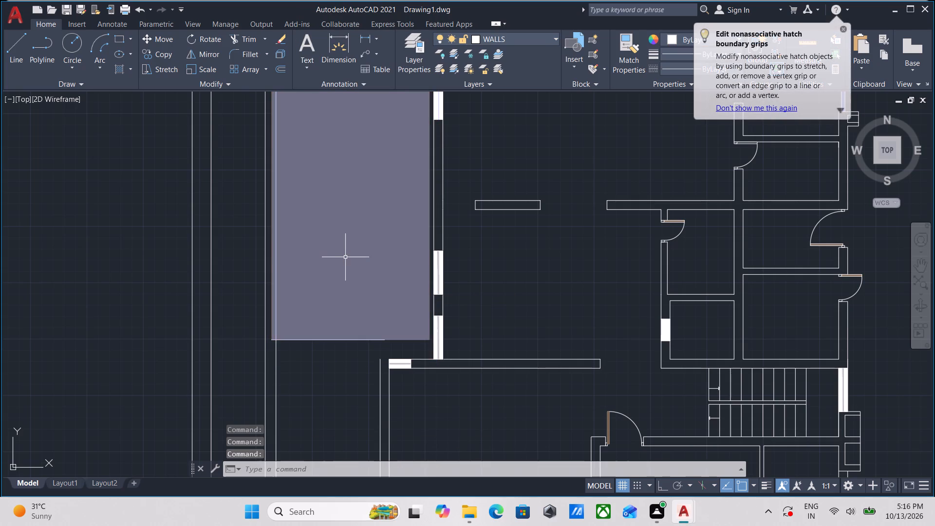
pyautogui.click(346, 263)
pyautogui.rightClick(346, 263)
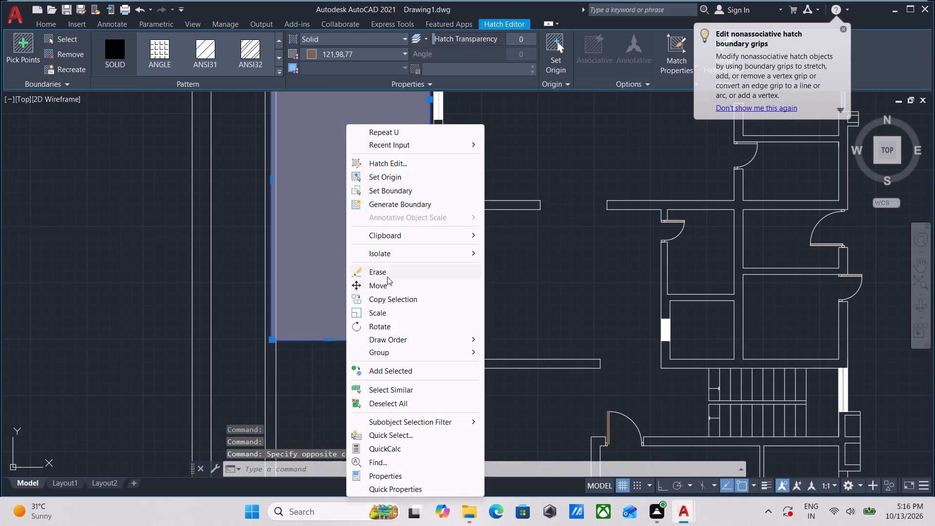
pyautogui.click(389, 271)
# Erase the displaced horizontal line between the plot boundary and the house at the south end of the west side area.
pyautogui.scroll(-1, 403, 277)
pyautogui.scroll(2, 392, 316)
pyautogui.click(397, 340)
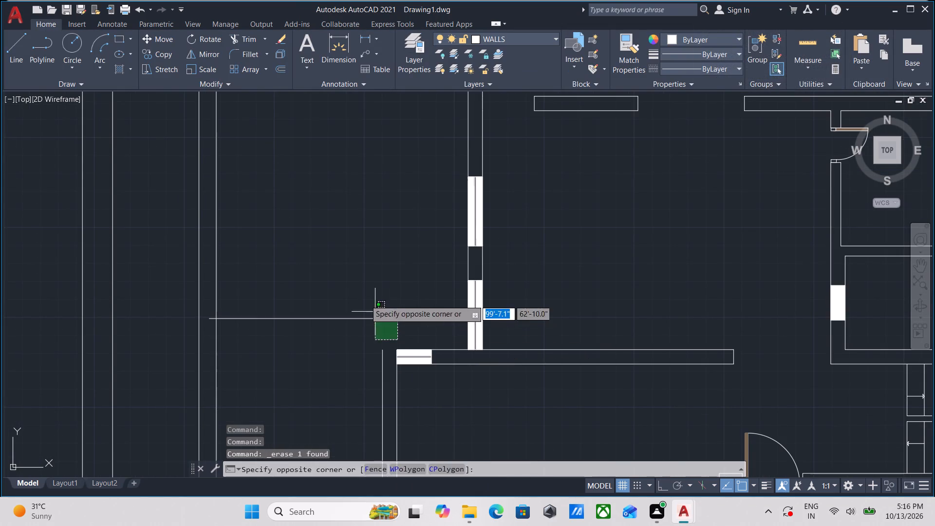
pyautogui.click(363, 298)
pyautogui.moveTo(382, 296); pyautogui.dragTo(427, 252, button='middle')
pyautogui.scroll(-1, 384, 291)
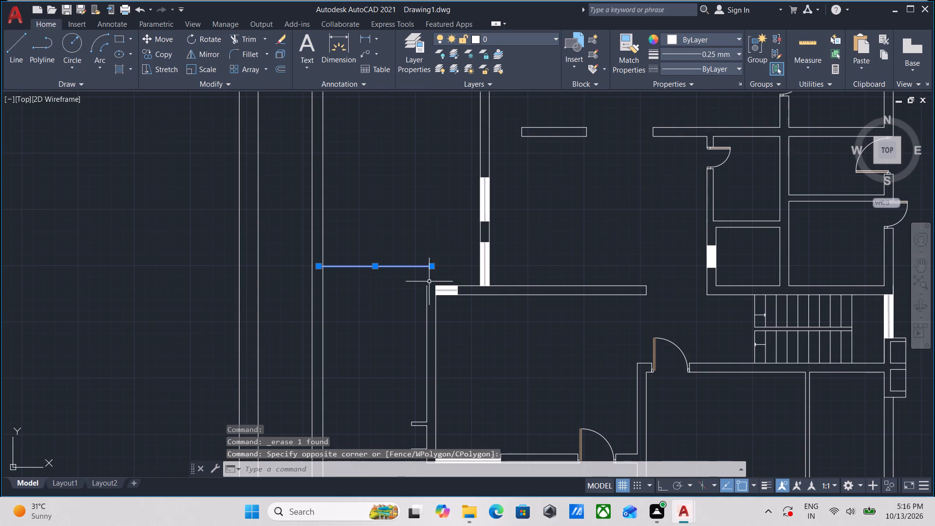
pyautogui.rightClick(416, 291)
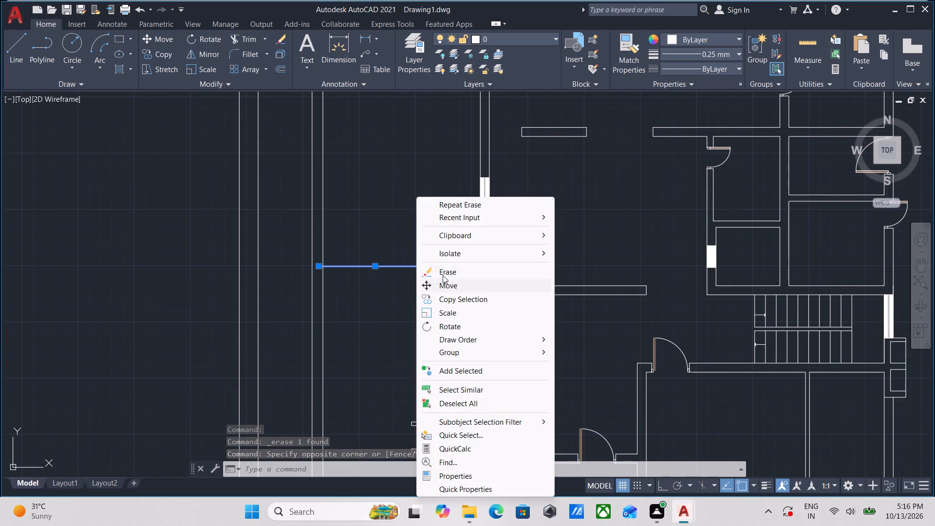
pyautogui.click(448, 271)
# Draw a 10" line from the top of the west wall's outer face to the adjacent window's upper corner.
pyautogui.scroll(2, 406, 292)
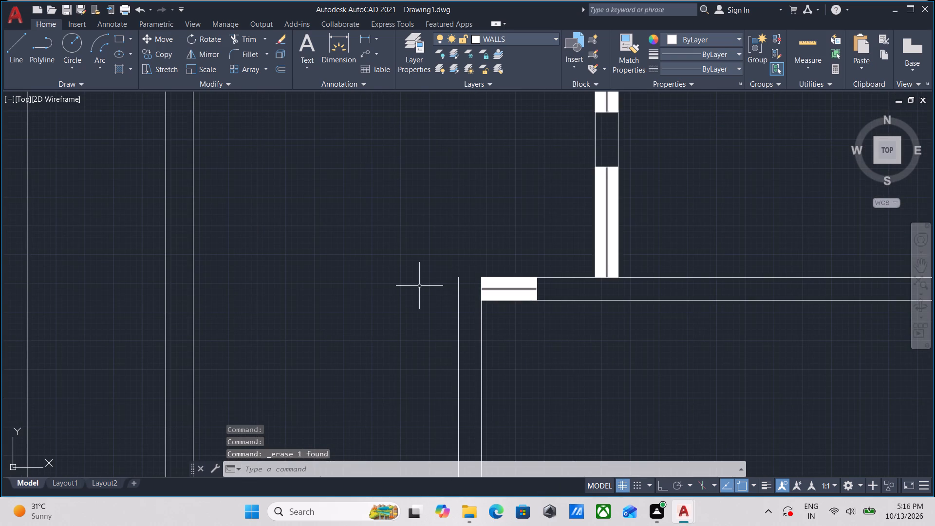
pyautogui.press('l')
pyautogui.press('Return')
pyautogui.scroll(2, 459, 300)
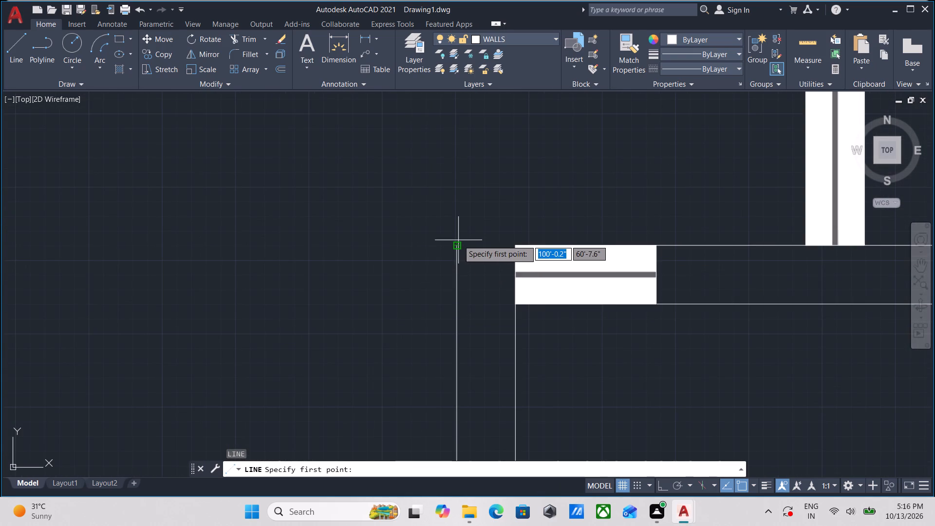
pyautogui.click(458, 243)
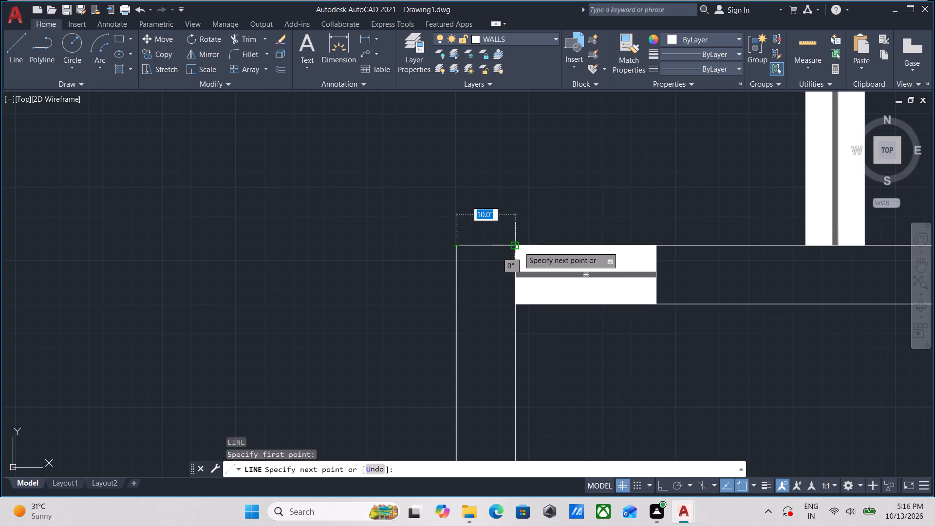
pyautogui.click(519, 246)
pyautogui.press('Escape')
# With ortho on, draw a horizontal line about 9'-8" long from the west wall's outer corner to the inner boundary line.
pyautogui.moveTo(481, 241); pyautogui.dragTo(516, 244, button='middle')
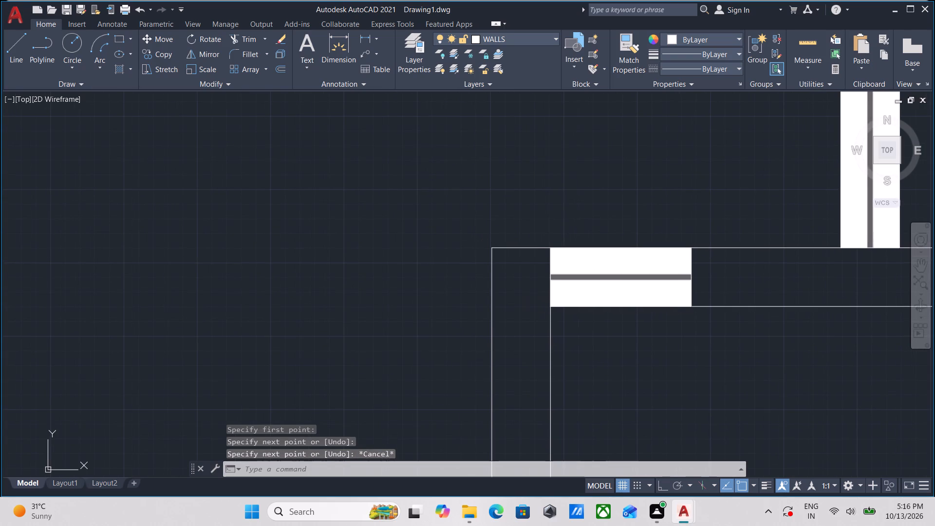
pyautogui.press('l')
pyautogui.press('Return')
pyautogui.click(492, 247)
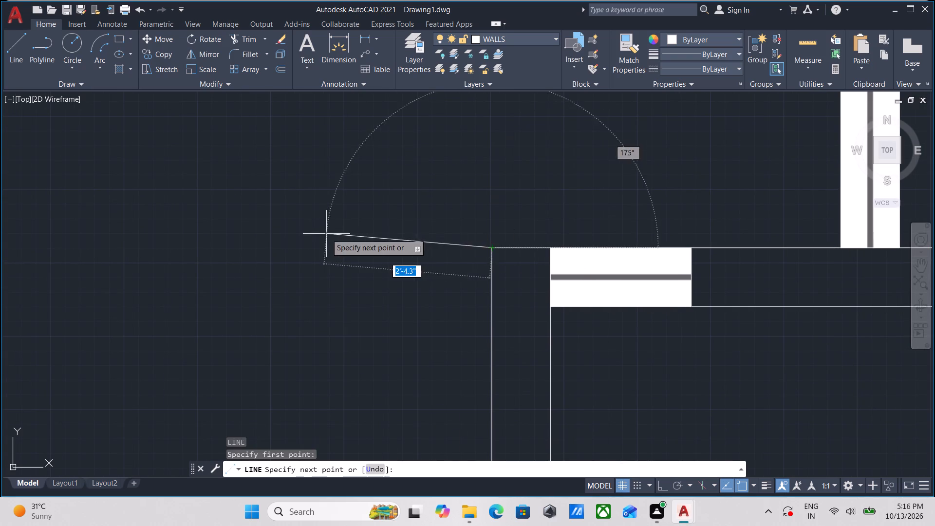
pyautogui.moveTo(326, 234); pyautogui.dragTo(484, 223, button='middle')
pyautogui.scroll(-1, 339, 239)
pyautogui.moveTo(339, 239); pyautogui.dragTo(547, 236, button='middle')
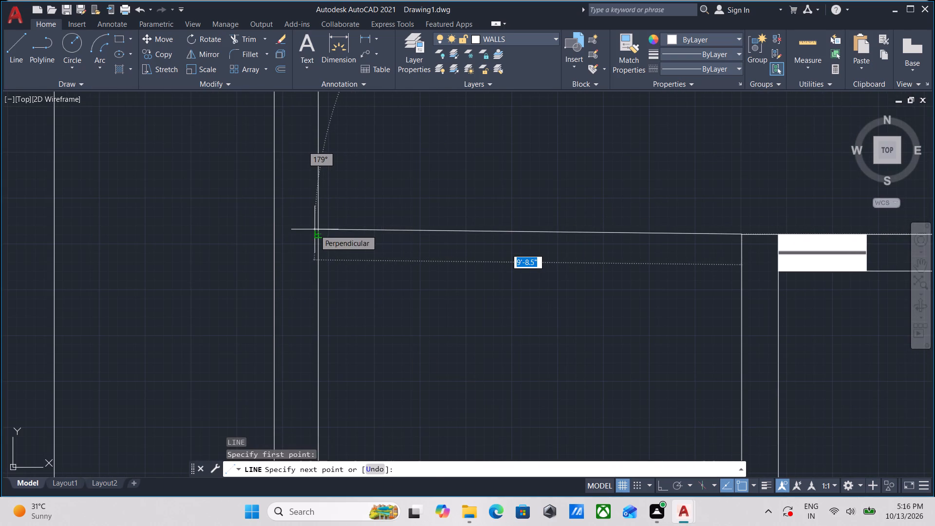
pyautogui.press('F8')
pyautogui.click(317, 234)
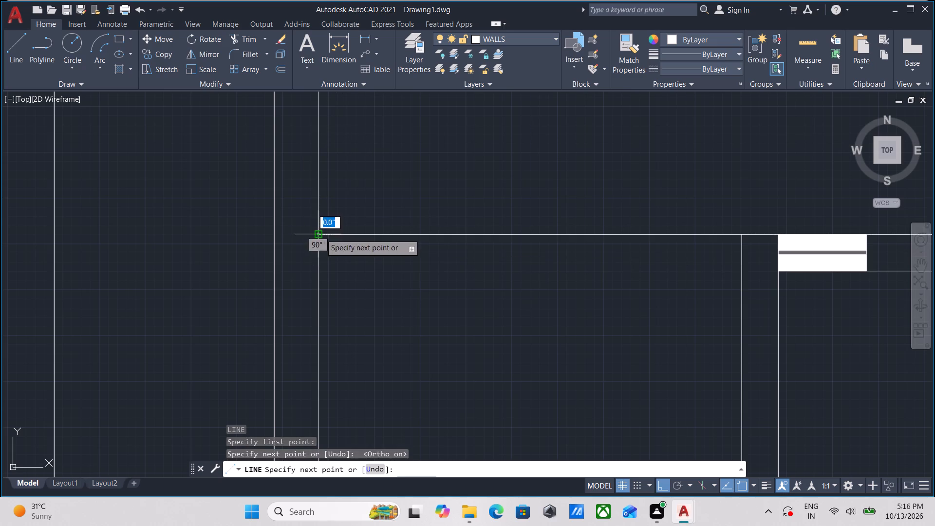
pyautogui.press('Escape')
pyautogui.scroll(-3, 331, 233)
pyautogui.scroll(-1, 387, 221)
pyautogui.press('Escape')
# Examine the walls around the south-west room, its door opening and the corner window.
pyautogui.scroll(2, 476, 263)
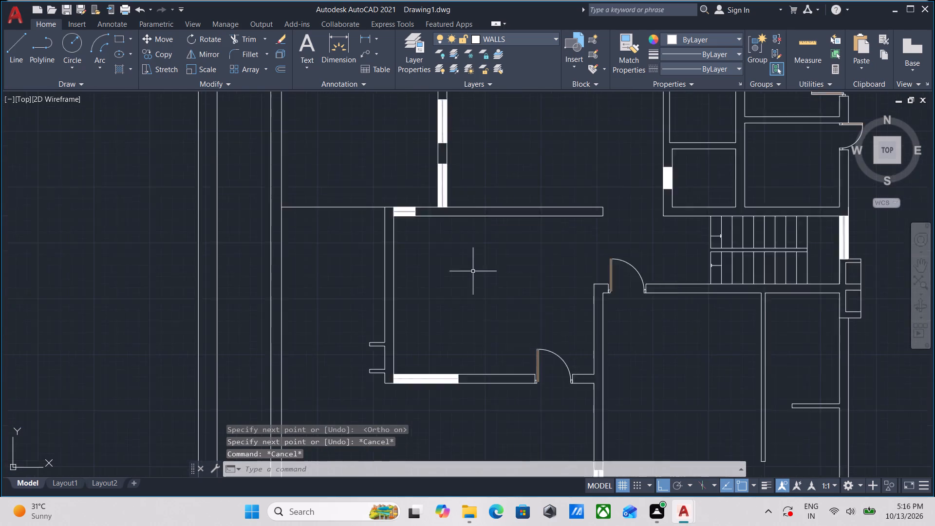
pyautogui.moveTo(460, 287); pyautogui.dragTo(456, 272, button='middle')
pyautogui.moveTo(407, 277); pyautogui.dragTo(395, 172, button='middle')
pyautogui.moveTo(442, 276); pyautogui.dragTo(402, 234, button='middle')
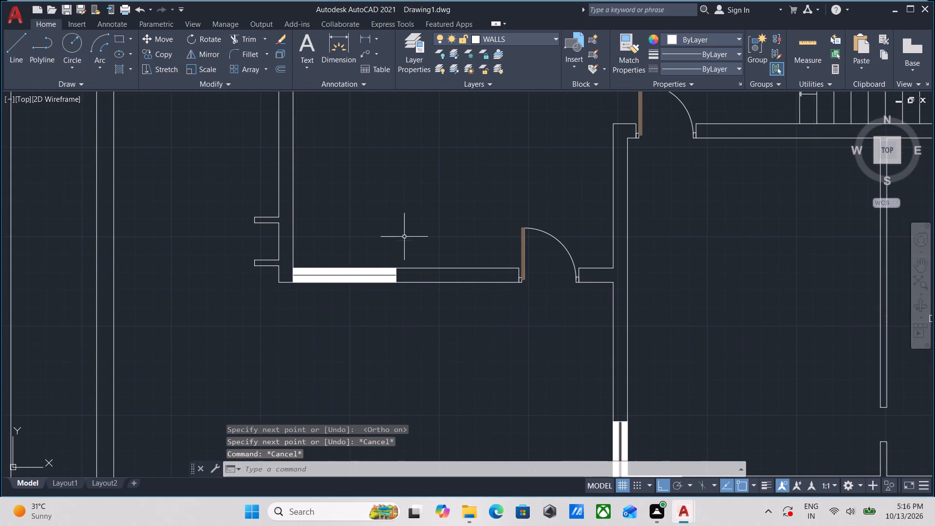
pyautogui.scroll(2, 534, 283)
pyautogui.scroll(2, 455, 251)
pyautogui.scroll(-2, 455, 251)
pyautogui.moveTo(455, 251); pyautogui.dragTo(461, 247, button='middle')
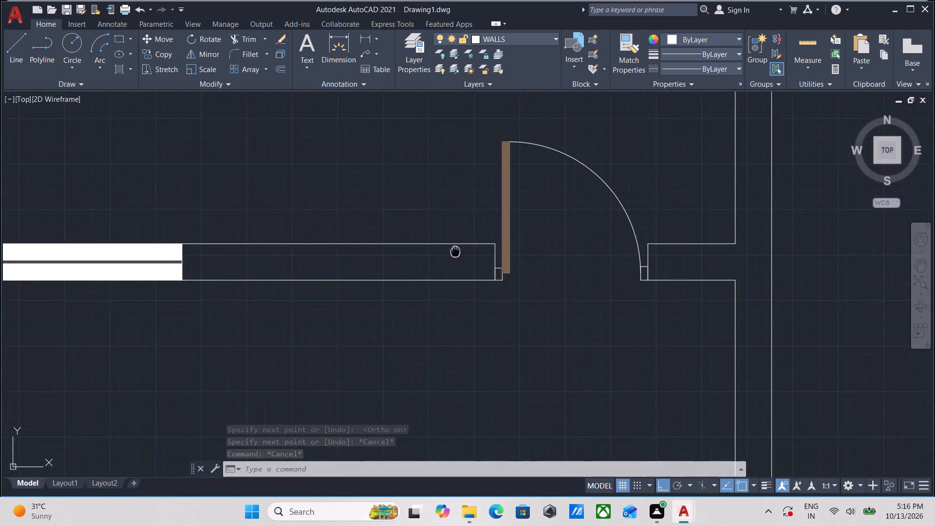
pyautogui.moveTo(461, 247); pyautogui.dragTo(470, 244, button='middle')
pyautogui.scroll(-3, 461, 247)
pyautogui.scroll(1, 500, 296)
pyautogui.moveTo(592, 341); pyautogui.dragTo(431, 281, button='middle')
pyautogui.scroll(1, 592, 341)
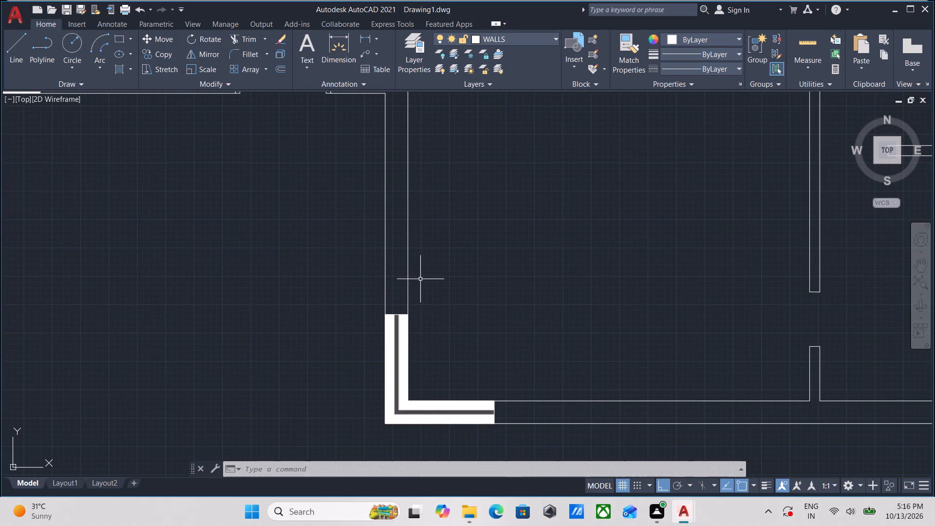
# Try to fill the south wall east of the corner window with a solid hatch in colour 8.
pyautogui.press('h')
pyautogui.press('Return')
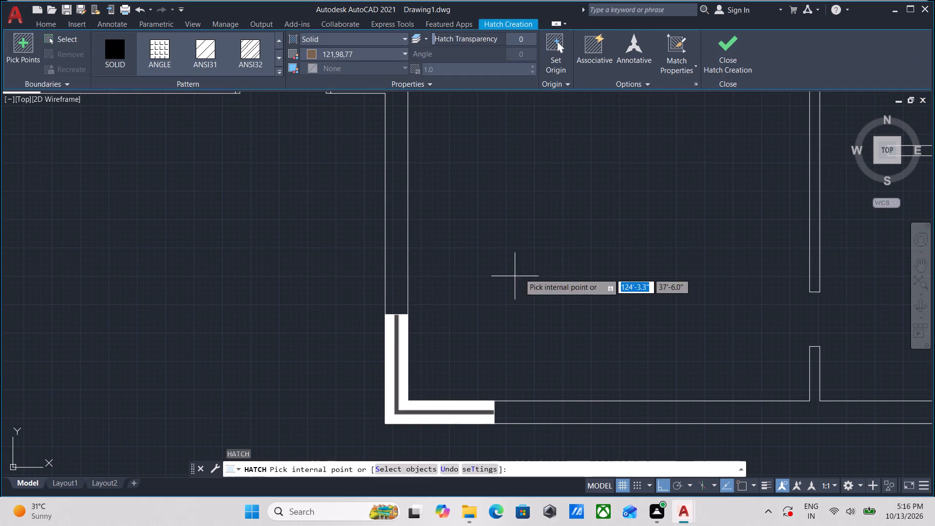
pyautogui.click(314, 56)
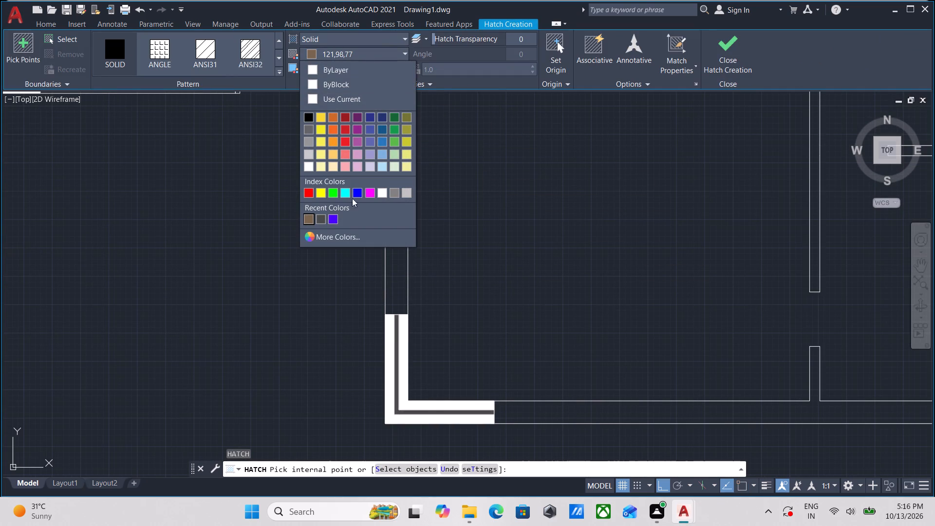
pyautogui.click(391, 194)
pyautogui.moveTo(570, 301); pyautogui.dragTo(499, 223, button='middle')
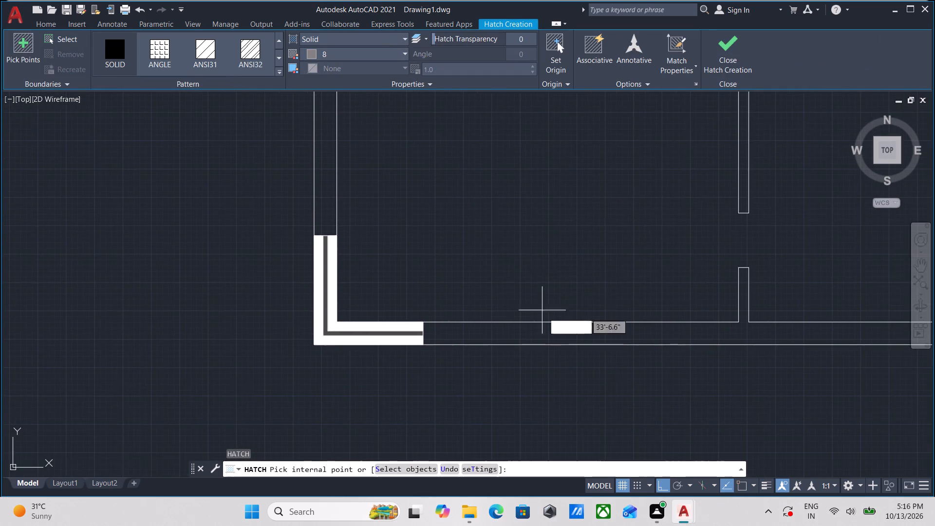
pyautogui.scroll(2, 546, 317)
pyautogui.click(564, 355)
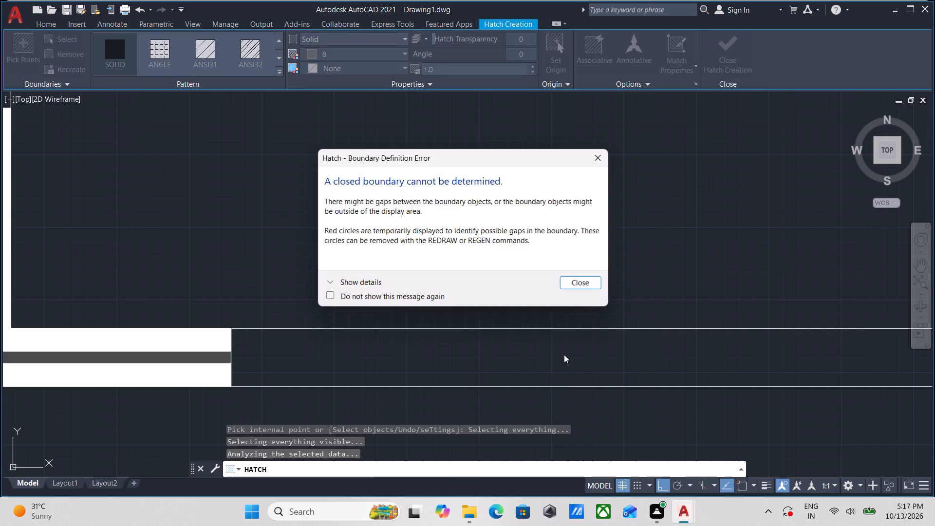
pyautogui.click(579, 285)
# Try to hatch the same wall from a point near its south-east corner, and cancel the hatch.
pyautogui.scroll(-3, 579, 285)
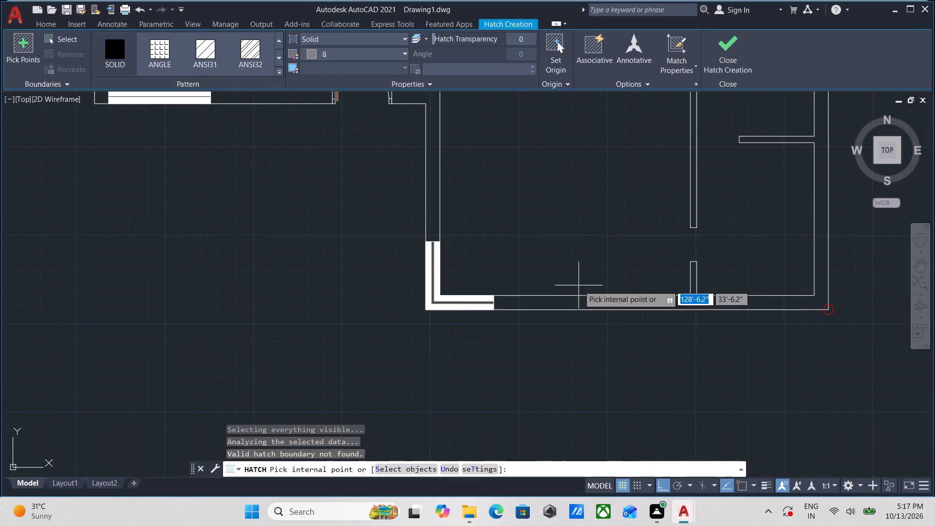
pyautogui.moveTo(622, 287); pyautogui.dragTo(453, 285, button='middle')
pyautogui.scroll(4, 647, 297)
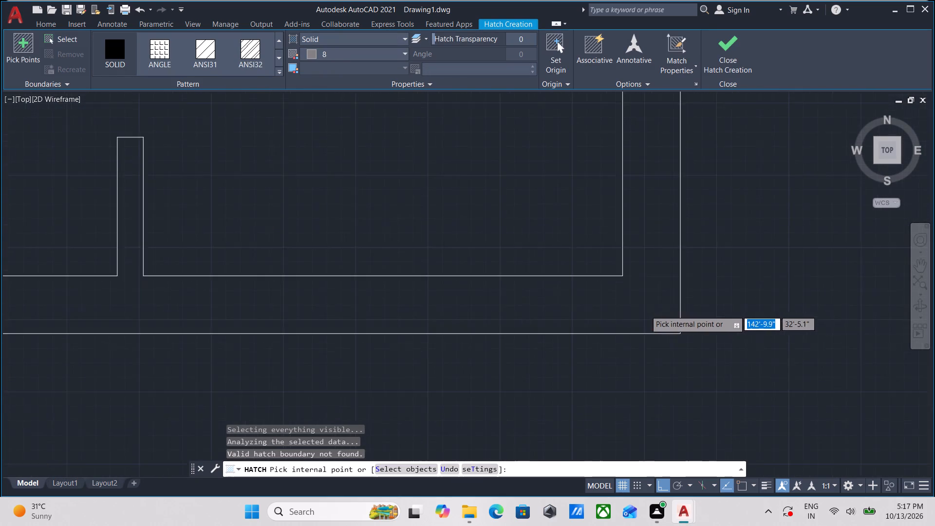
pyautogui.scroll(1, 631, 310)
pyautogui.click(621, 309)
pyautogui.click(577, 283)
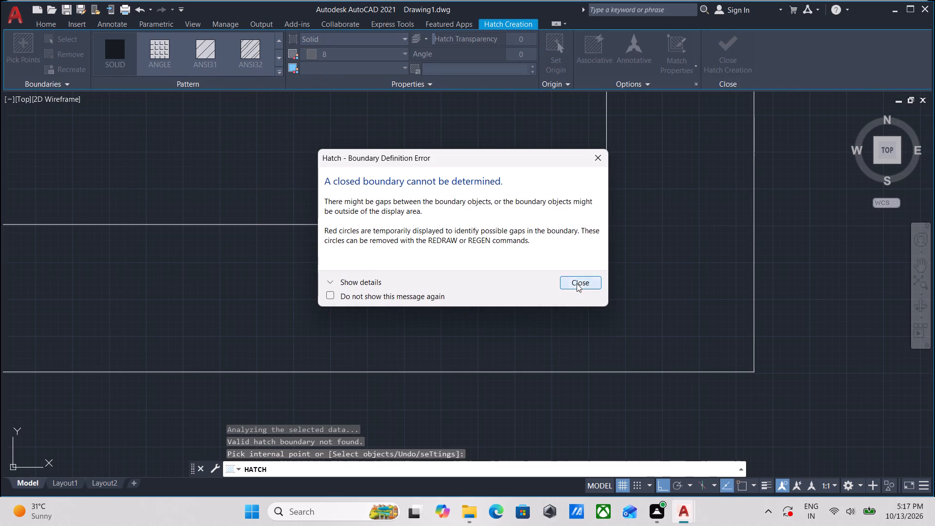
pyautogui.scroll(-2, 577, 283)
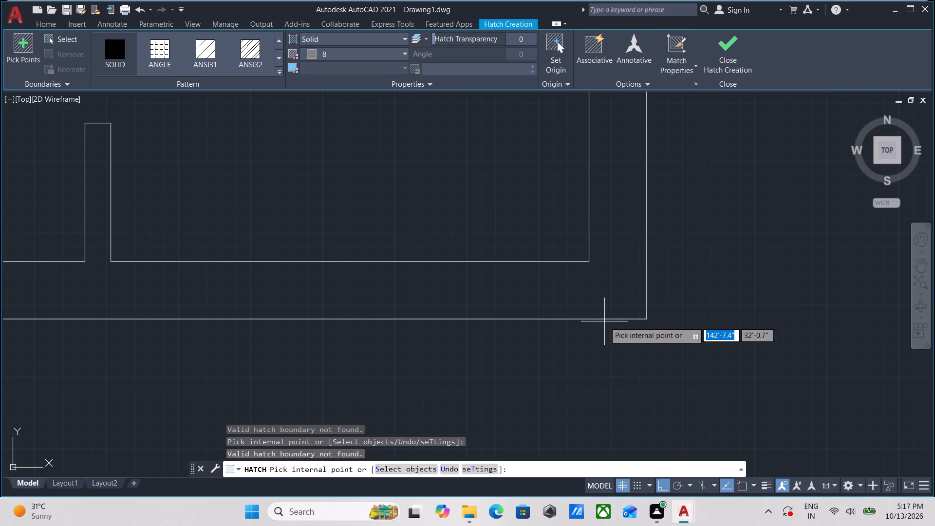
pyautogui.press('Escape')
# Select the whole house plan inside the plot boundary, from south wall to north wall, and isolate it.
pyautogui.click(729, 382)
pyautogui.click(382, 150)
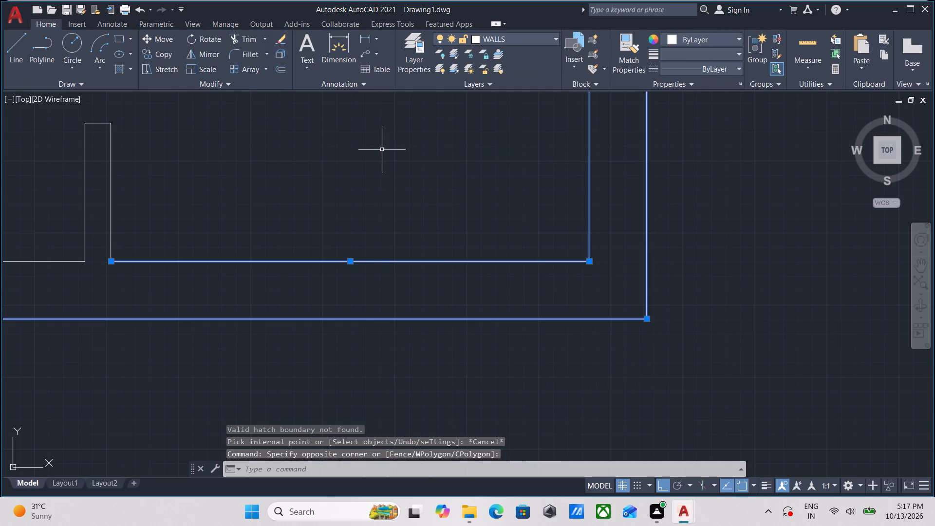
pyautogui.scroll(-3, 384, 152)
pyautogui.moveTo(395, 164); pyautogui.dragTo(508, 297, button='middle')
pyautogui.click(617, 389)
pyautogui.moveTo(290, 170); pyautogui.dragTo(451, 247, button='middle')
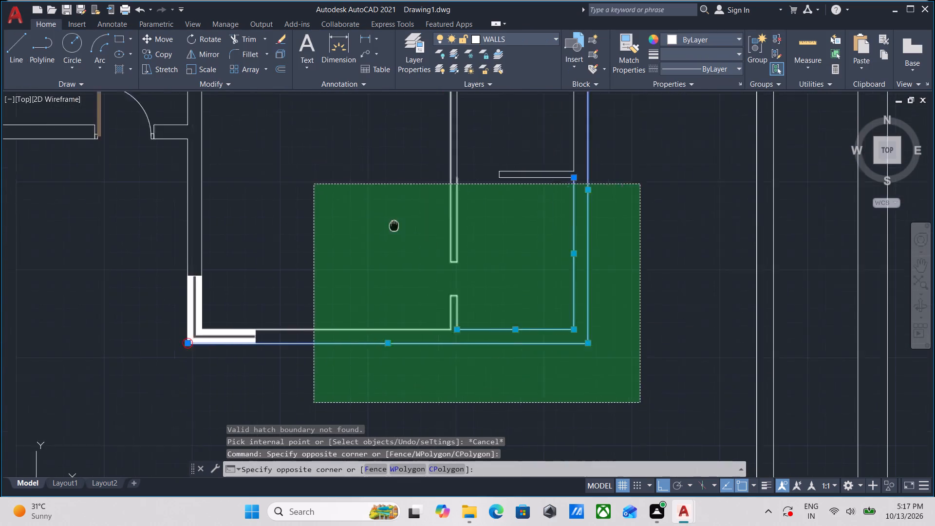
pyautogui.moveTo(451, 247); pyautogui.dragTo(639, 293, button='middle')
pyautogui.scroll(-2, 374, 168)
pyautogui.moveTo(373, 168); pyautogui.dragTo(375, 259, button='middle')
pyautogui.moveTo(270, 130); pyautogui.dragTo(312, 252, button='middle')
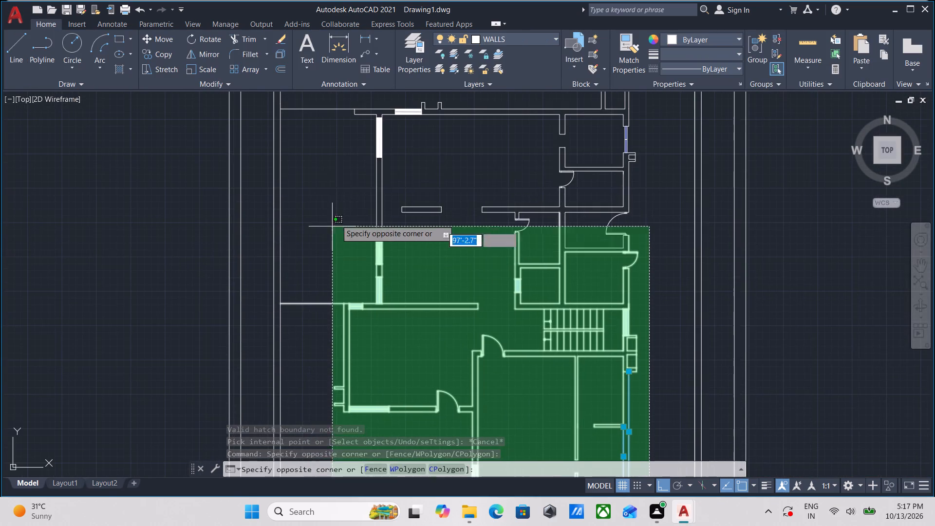
pyautogui.moveTo(337, 151); pyautogui.dragTo(343, 272, button='middle')
pyautogui.click(338, 186)
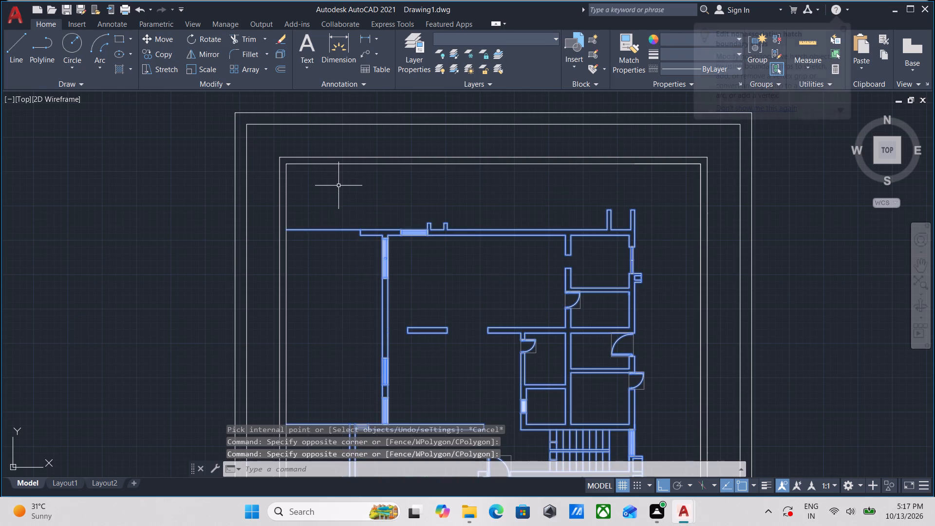
pyautogui.rightClick(338, 186)
pyautogui.click(421, 244)
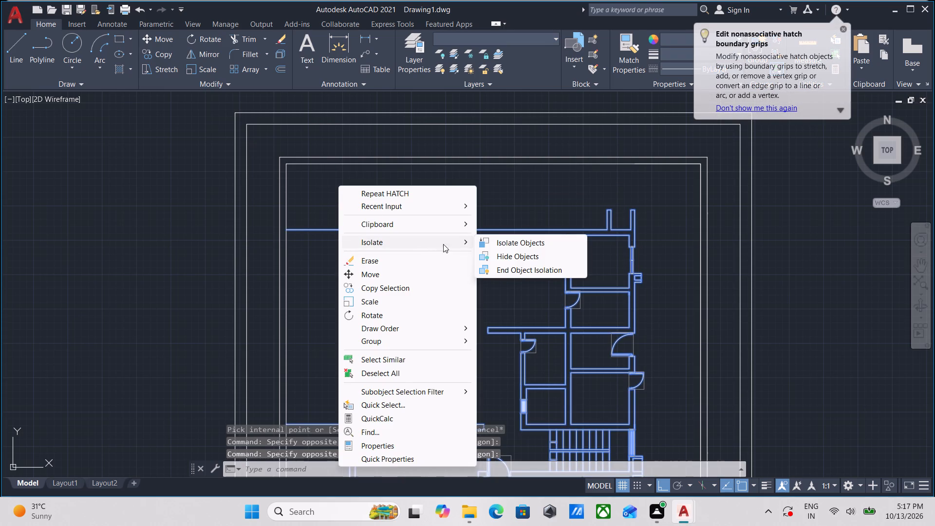
pyautogui.click(516, 243)
# Fill the south wall and the connected east wall with a solid hatch in colour 8.
pyautogui.scroll(-1, 516, 243)
pyautogui.moveTo(516, 243); pyautogui.dragTo(514, 222, button='middle')
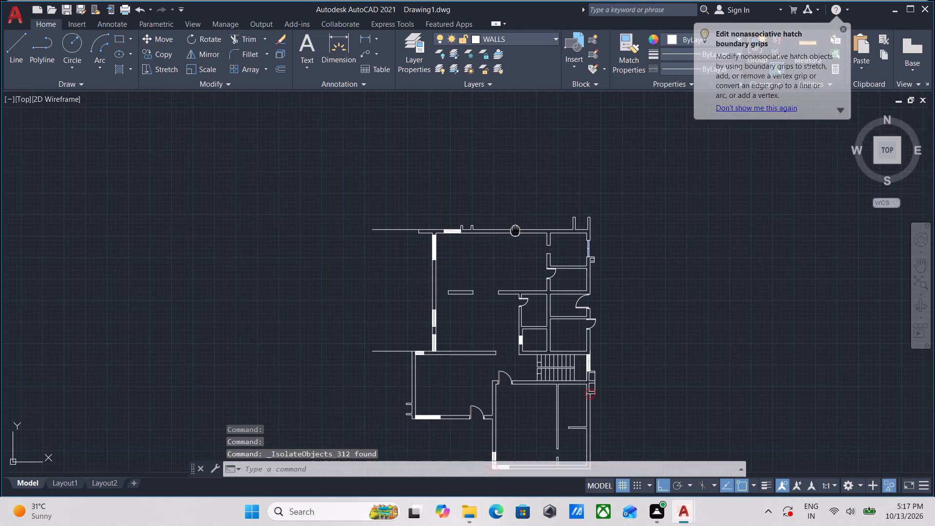
pyautogui.moveTo(514, 222); pyautogui.dragTo(505, 162, button='middle')
pyautogui.moveTo(528, 331); pyautogui.dragTo(501, 213, button='middle')
pyautogui.scroll(2, 508, 282)
pyautogui.scroll(2, 442, 254)
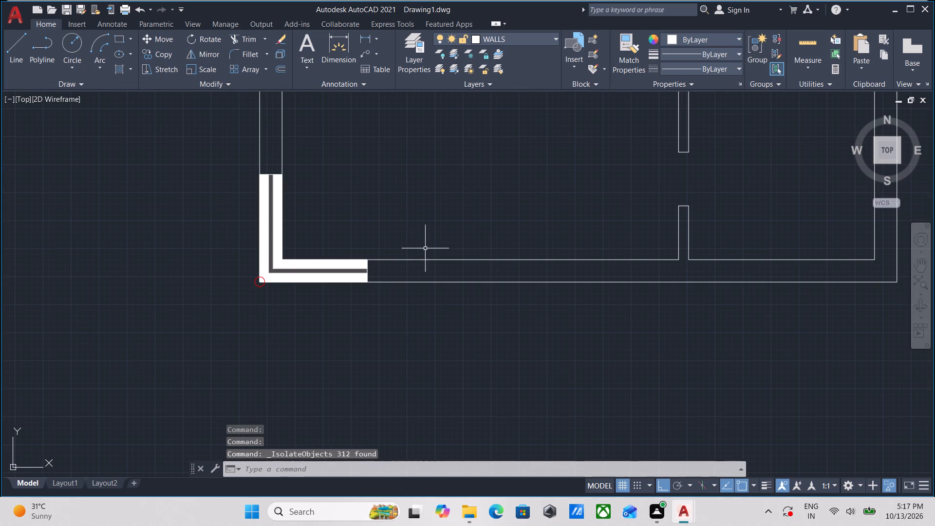
pyautogui.press('Escape')
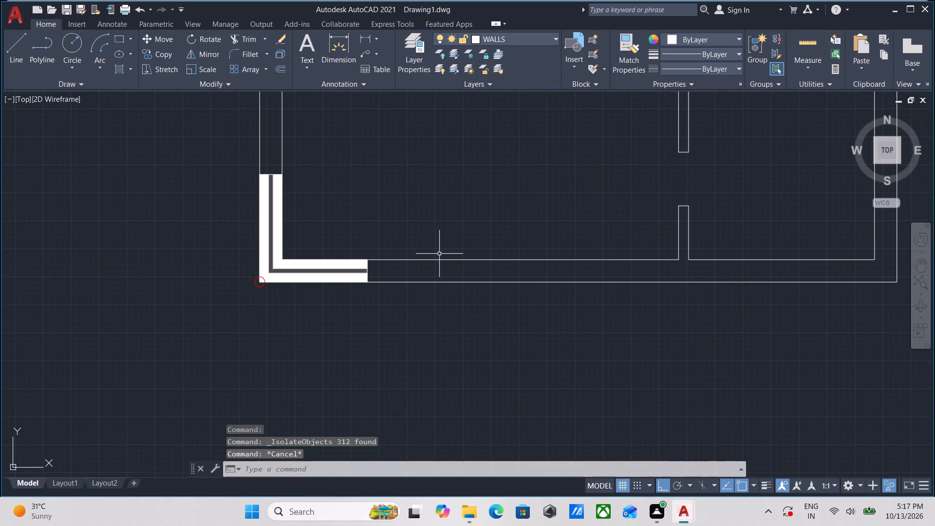
pyautogui.press('h')
pyautogui.press('Return')
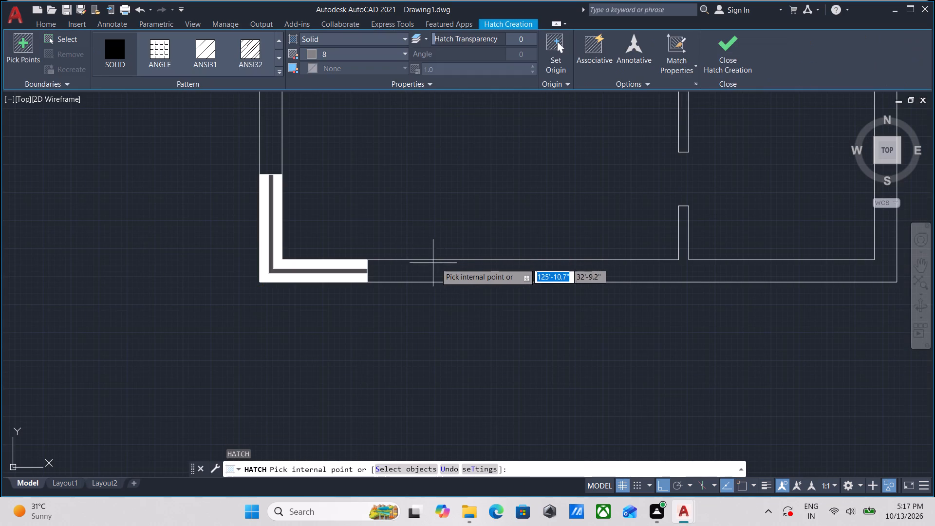
pyautogui.click(454, 273)
# Add the long thin north-south partition of the southern rooms and its connected walls to the solid hatch.
pyautogui.scroll(-1, 462, 269)
pyautogui.moveTo(462, 269); pyautogui.dragTo(456, 347, button='middle')
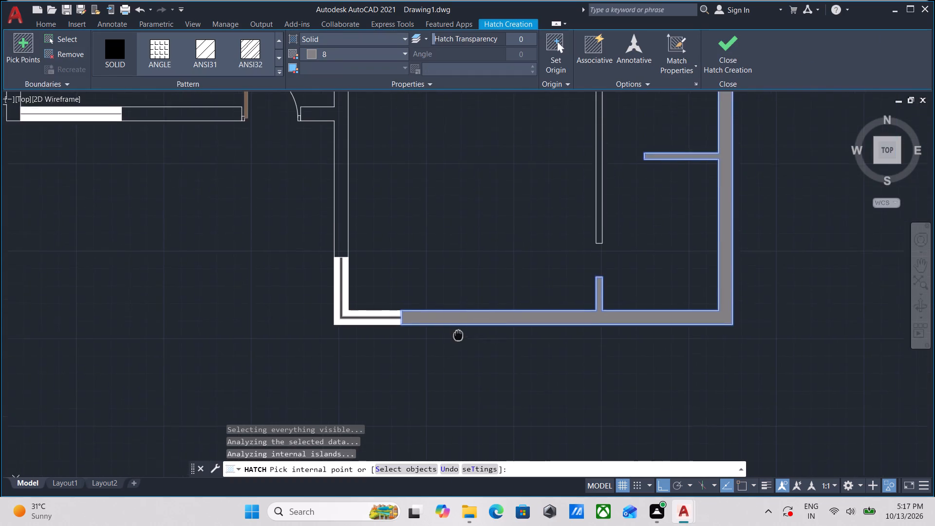
pyautogui.moveTo(456, 347); pyautogui.dragTo(454, 362, button='middle')
pyautogui.moveTo(580, 240); pyautogui.dragTo(531, 376, button='middle')
pyautogui.scroll(-1, 580, 240)
pyautogui.scroll(3, 552, 326)
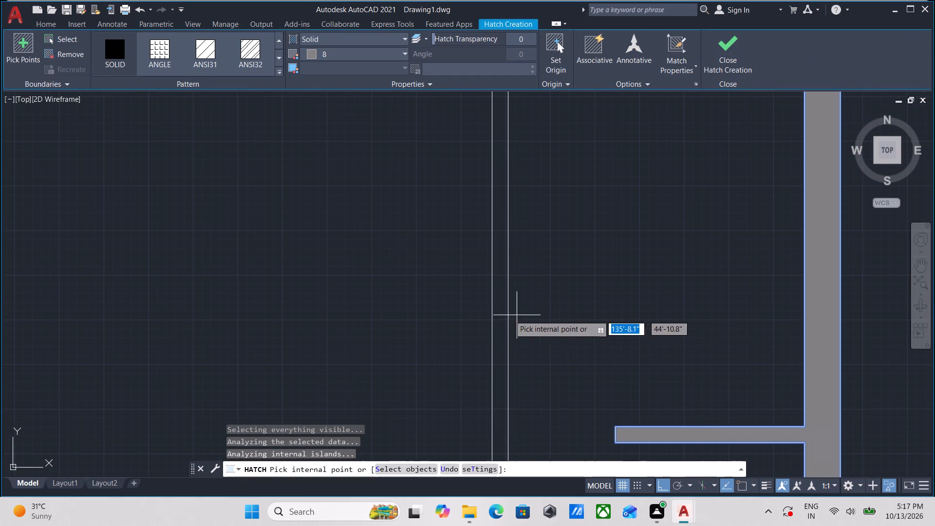
pyautogui.click(502, 315)
# Add the connected walls of the rooms north of the staircase to the solid hatch.
pyautogui.scroll(-2, 502, 315)
pyautogui.moveTo(502, 315); pyautogui.dragTo(488, 368, button='middle')
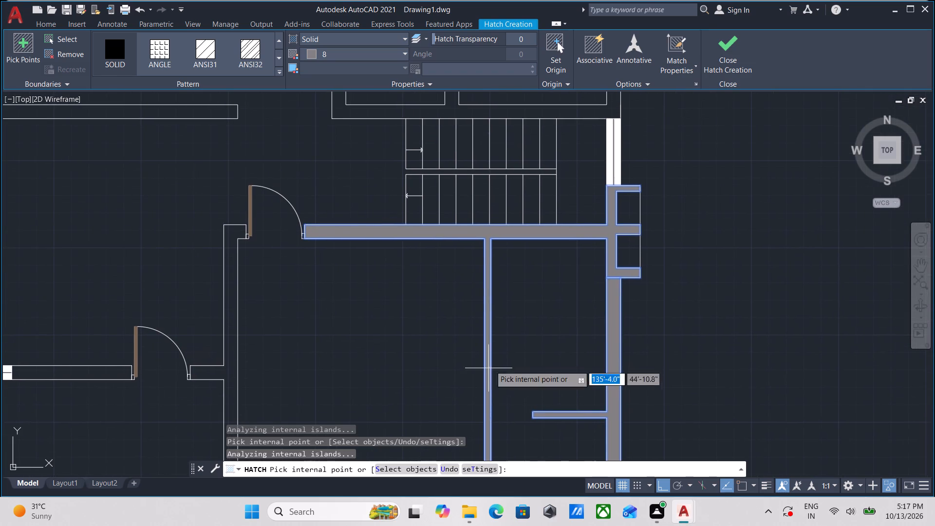
pyautogui.moveTo(563, 234); pyautogui.dragTo(547, 369, button='middle')
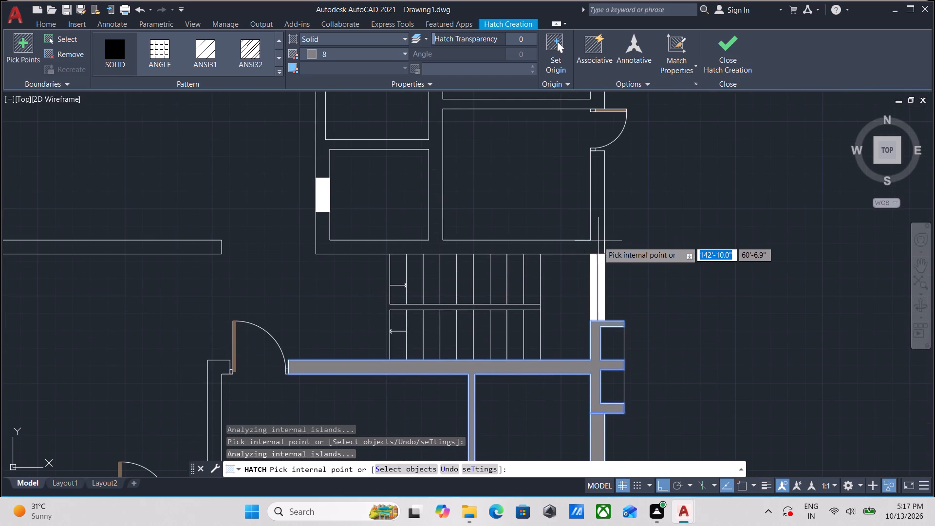
pyautogui.scroll(3, 598, 241)
pyautogui.click(593, 244)
pyautogui.click(578, 269)
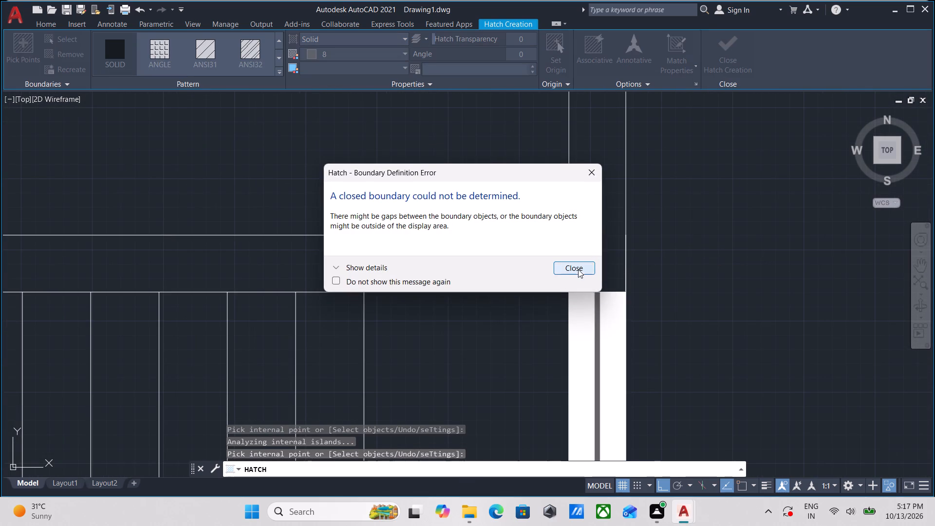
pyautogui.scroll(-4, 578, 263)
pyautogui.scroll(-1, 508, 254)
pyautogui.moveTo(508, 254); pyautogui.dragTo(512, 309, button='middle')
pyautogui.scroll(1, 505, 246)
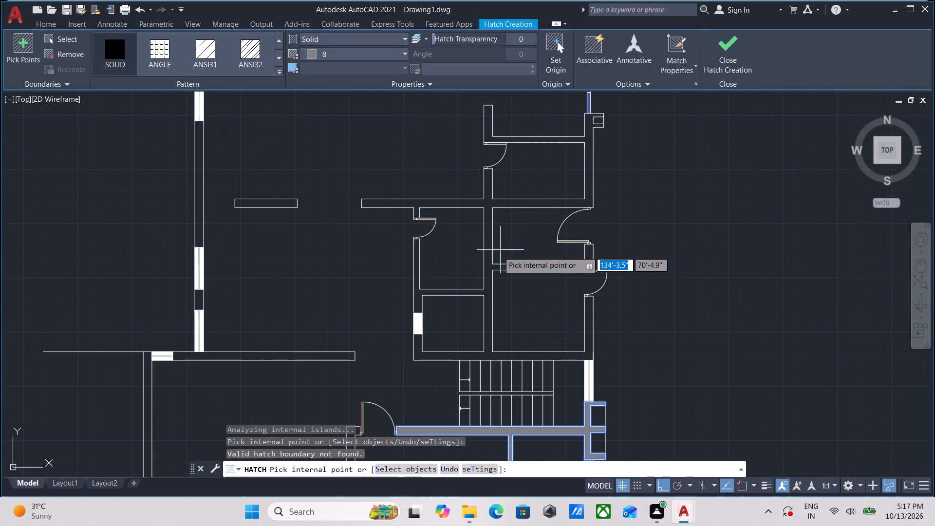
pyautogui.click(487, 265)
# Add the north exterior wall on both sides of its window to the solid hatch.
pyautogui.scroll(-2, 487, 265)
pyautogui.moveTo(487, 265); pyautogui.dragTo(485, 299, button='middle')
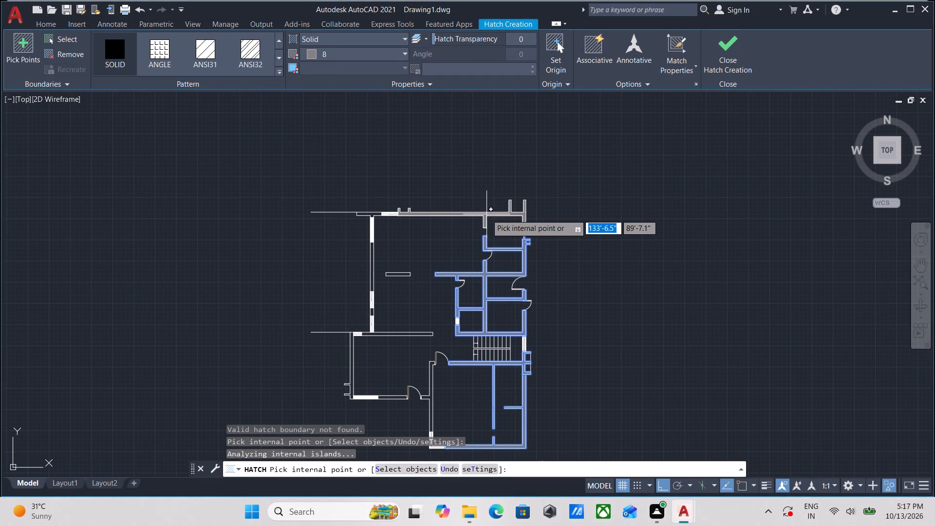
pyautogui.scroll(2, 482, 215)
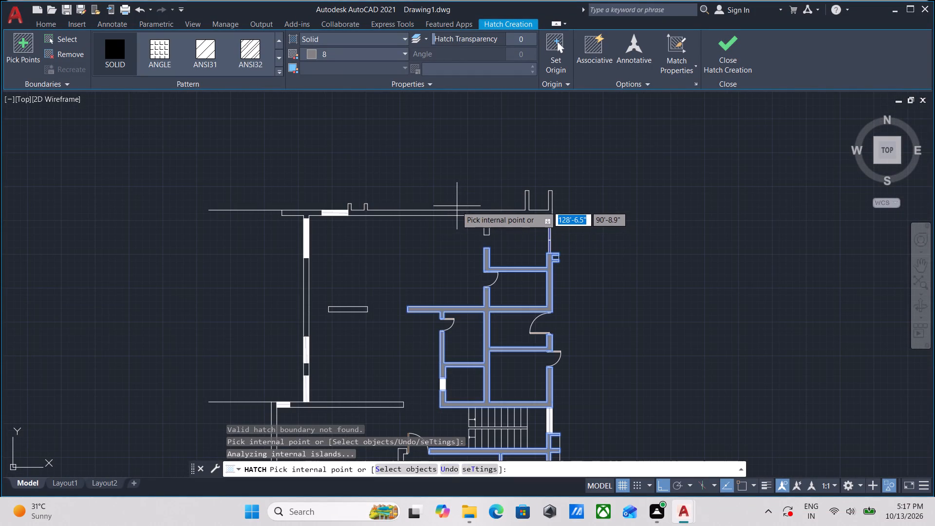
pyautogui.click(454, 213)
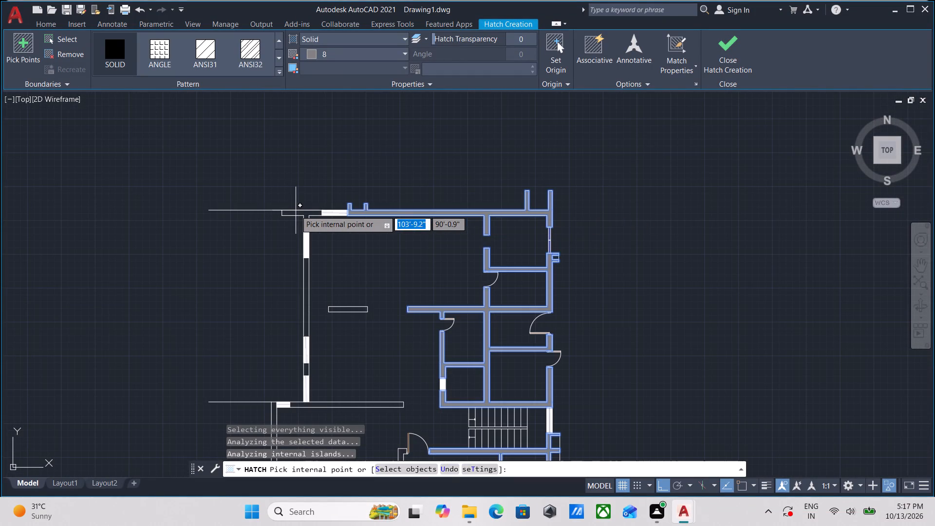
pyautogui.scroll(2, 297, 211)
pyautogui.click(303, 217)
# Hatch the large hall's west wall segments between windows, its free-standing wall and the wall along its south side.
pyautogui.scroll(-1, 408, 215)
pyautogui.moveTo(408, 215); pyautogui.dragTo(458, 115, button='middle')
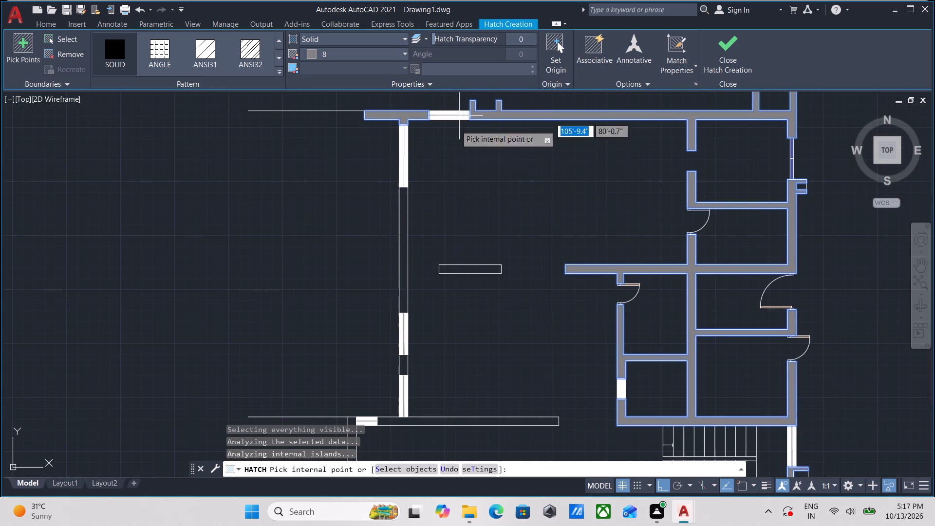
pyautogui.click(402, 267)
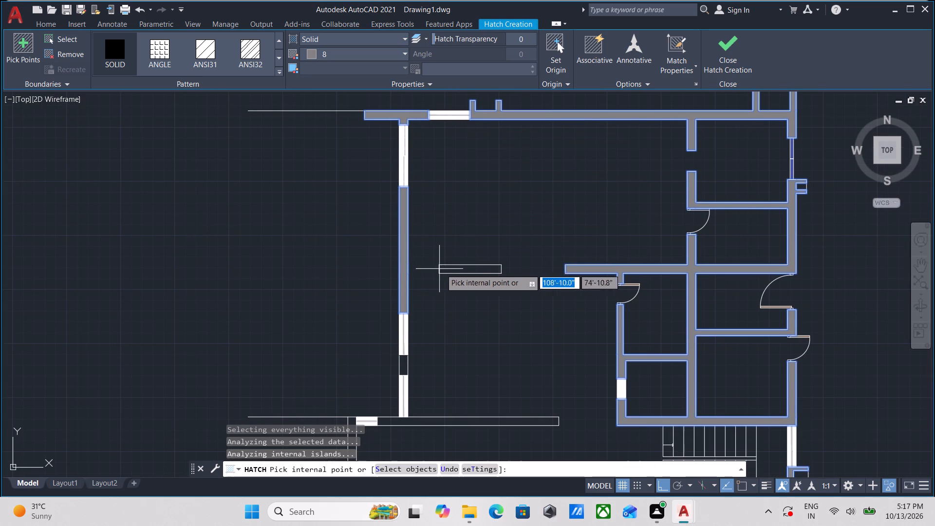
pyautogui.click(453, 269)
pyautogui.moveTo(460, 269); pyautogui.dragTo(489, 185, button='middle')
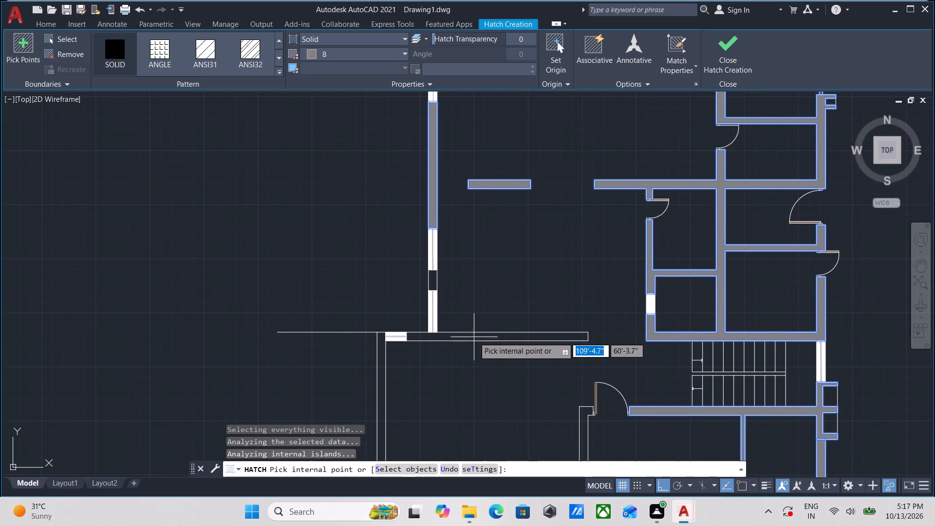
pyautogui.click(474, 337)
pyautogui.click(430, 278)
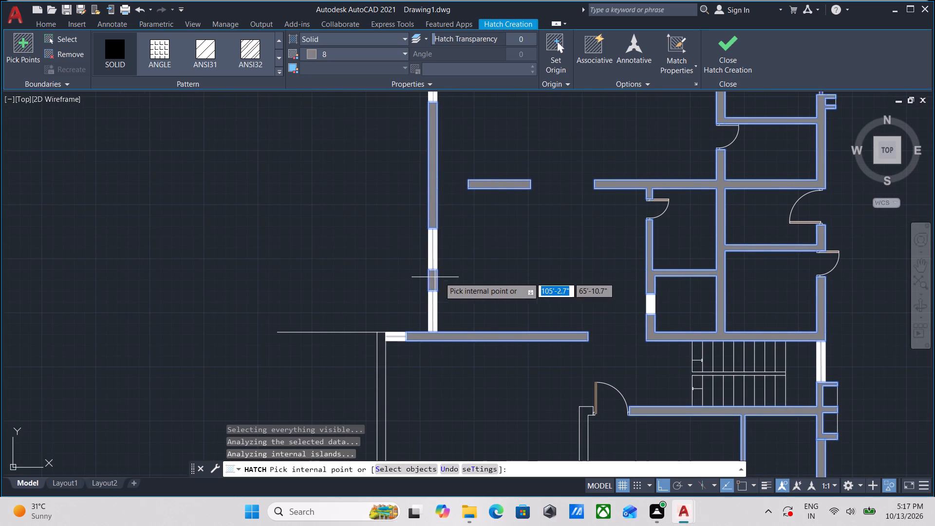
# Hatch the west room's west and south walls and the wall it shares with the southern room.
pyautogui.moveTo(547, 305); pyautogui.dragTo(553, 164, button='middle')
pyautogui.click(591, 340)
pyautogui.moveTo(591, 340); pyautogui.dragTo(591, 306, button='middle')
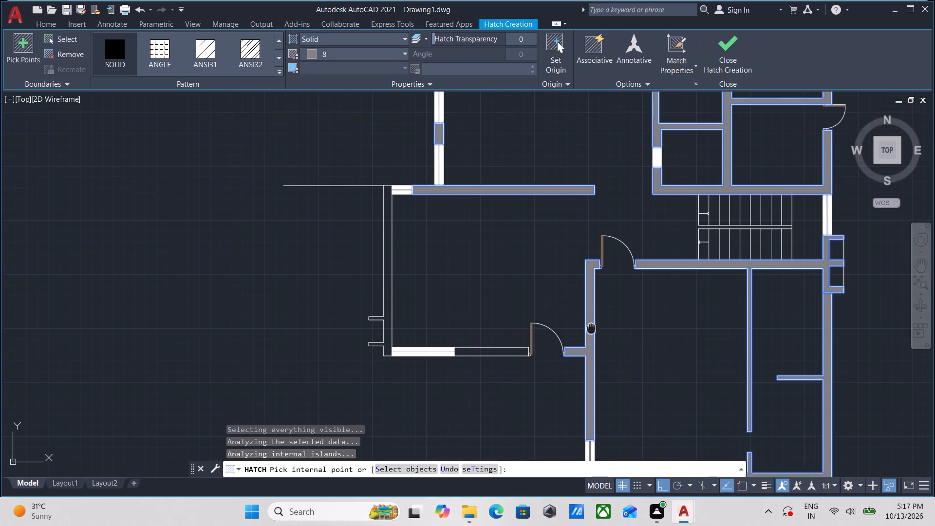
pyautogui.moveTo(591, 306); pyautogui.dragTo(602, 217, button='middle')
pyautogui.click(490, 236)
pyautogui.moveTo(446, 222); pyautogui.dragTo(496, 330, button='middle')
pyautogui.click(447, 281)
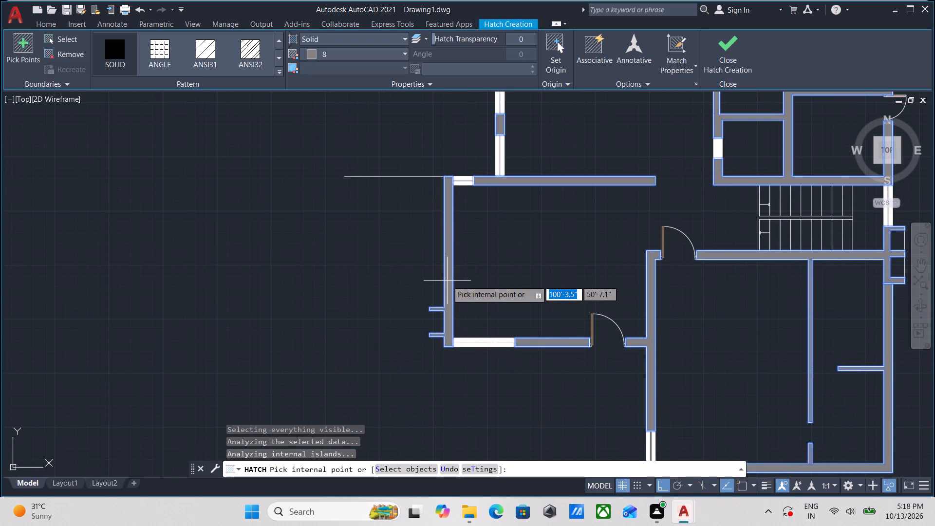
# Check the filled walls around the staircase and east rooms, and finish the grey solid wall hatch.
pyautogui.scroll(-1, 447, 281)
pyautogui.scroll(-1, 491, 277)
pyautogui.moveTo(491, 277); pyautogui.dragTo(411, 314, button='middle')
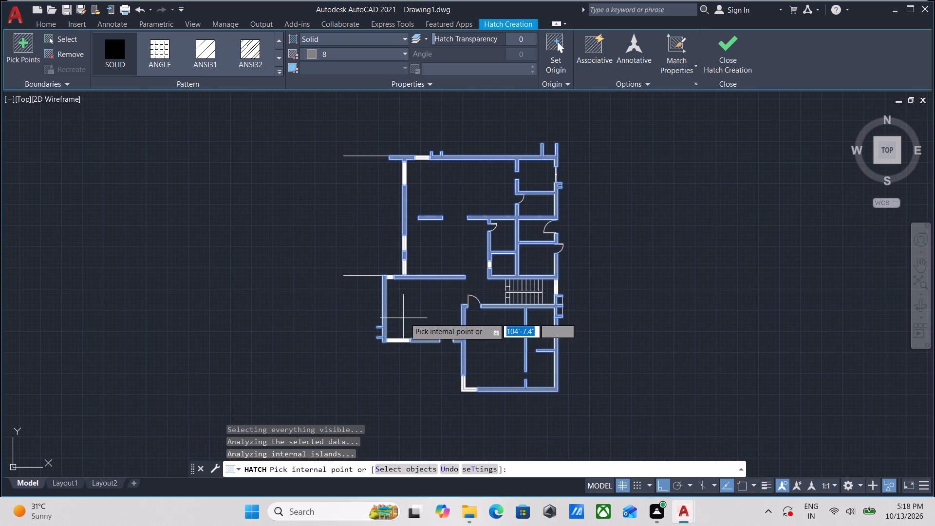
pyautogui.scroll(3, 585, 250)
pyautogui.scroll(2, 465, 295)
pyautogui.scroll(-3, 449, 288)
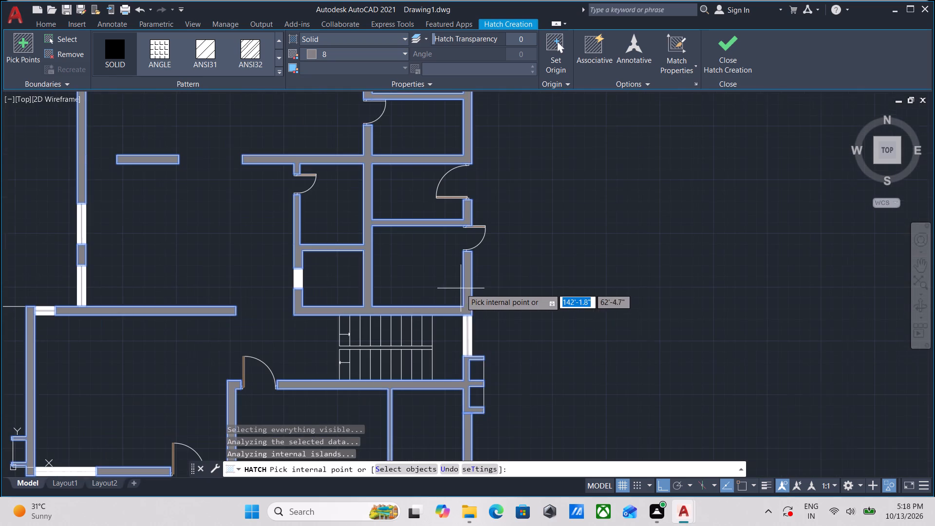
pyautogui.rightClick(530, 169)
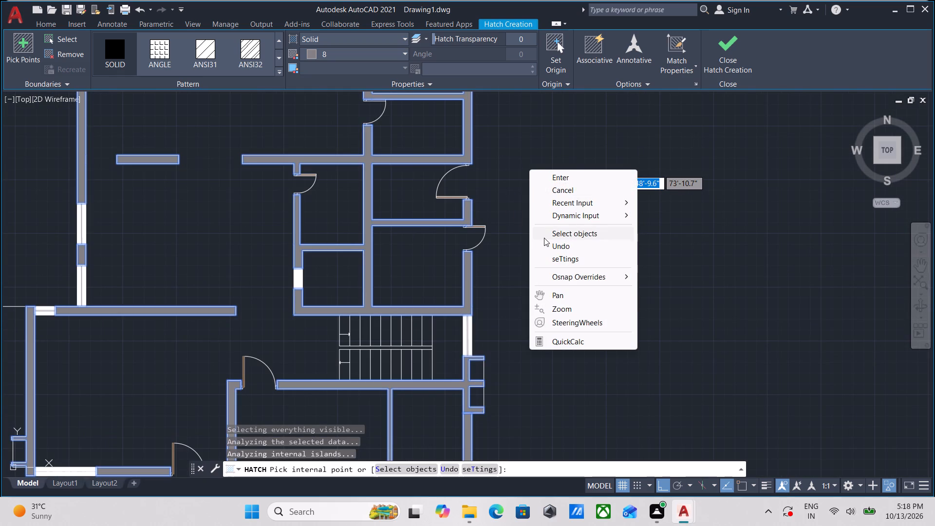
pyautogui.press('Escape')
pyautogui.click(716, 58)
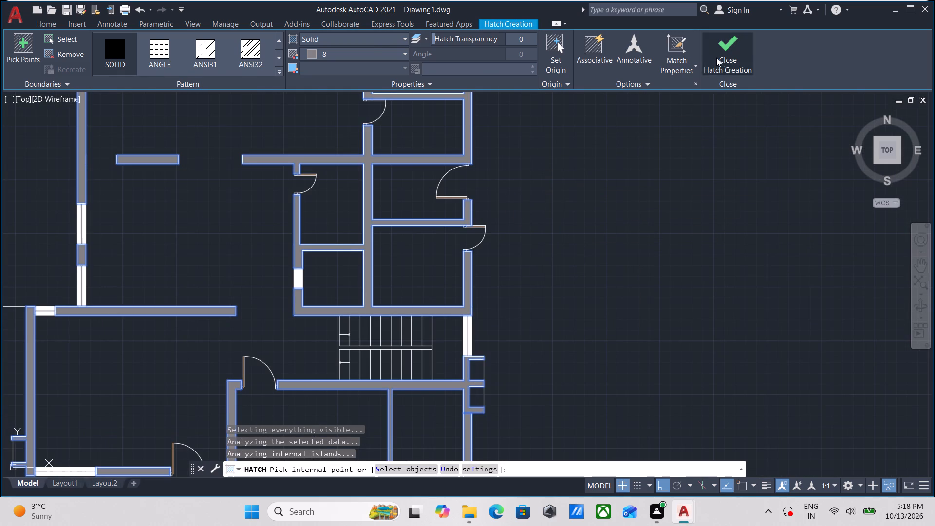
# End the object isolation to bring back the hidden parts of the drawing.
pyautogui.scroll(-1, 516, 208)
pyautogui.rightClick(515, 208)
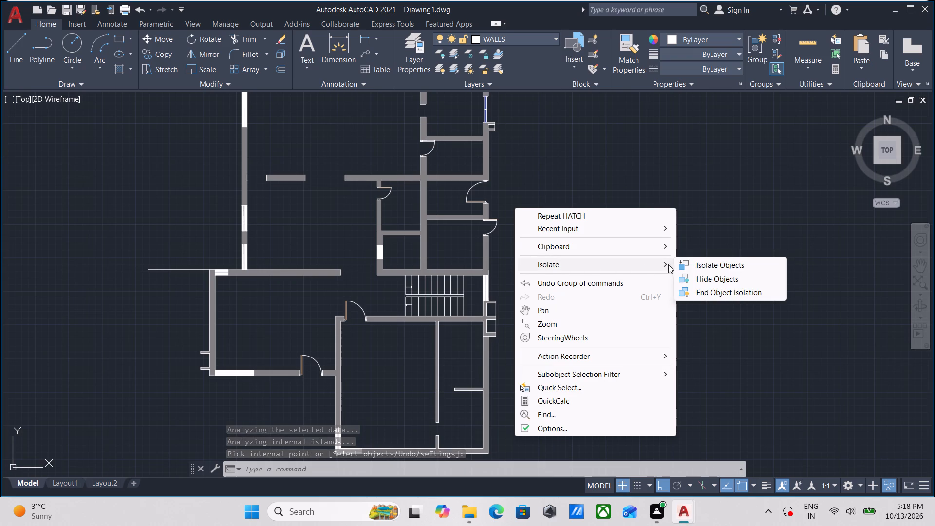
pyautogui.click(690, 295)
# Hatch the open area west of the large hall with a solid fill in colour 121,98,77.
pyautogui.scroll(-1, 428, 181)
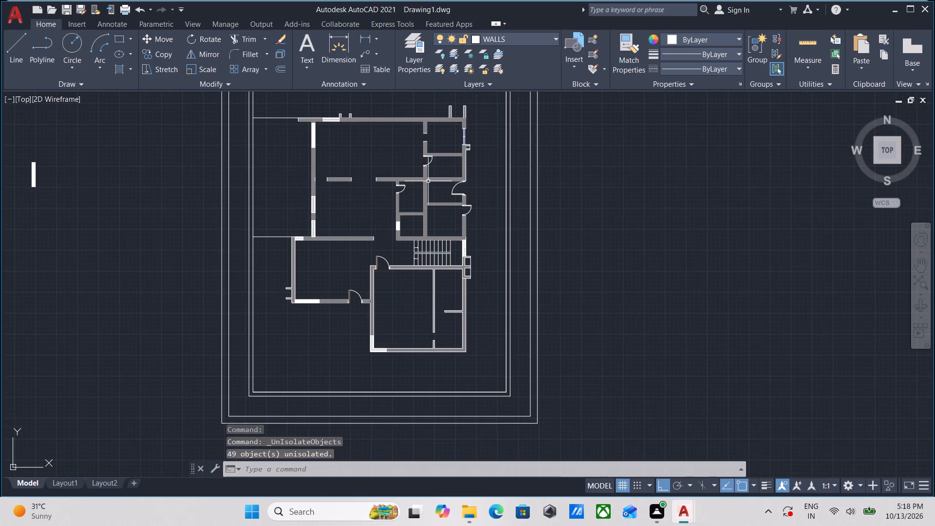
pyautogui.moveTo(430, 183); pyautogui.dragTo(471, 248, button='middle')
pyautogui.scroll(2, 360, 163)
pyautogui.moveTo(324, 204); pyautogui.dragTo(414, 133, button='middle')
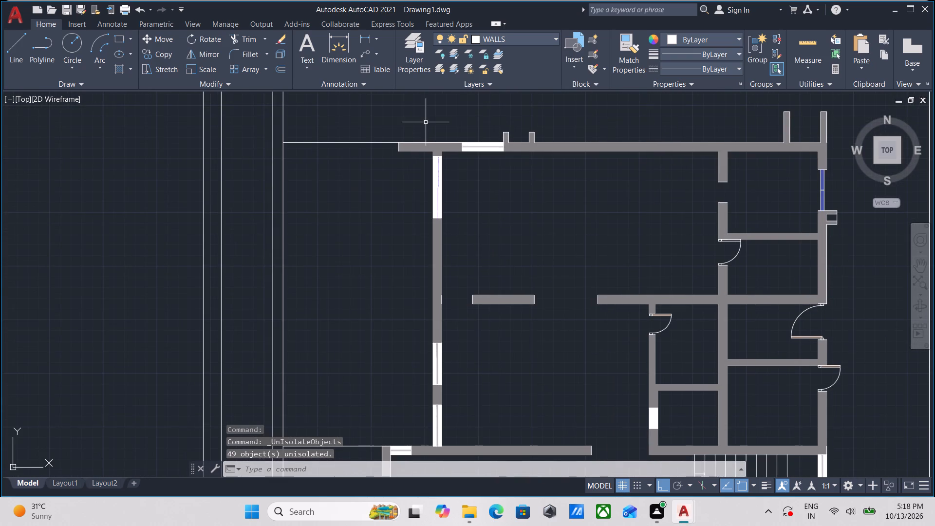
pyautogui.moveTo(341, 225); pyautogui.dragTo(381, 142, button='middle')
pyautogui.moveTo(381, 172); pyautogui.dragTo(415, 178, button='middle')
pyautogui.scroll(-1, 381, 172)
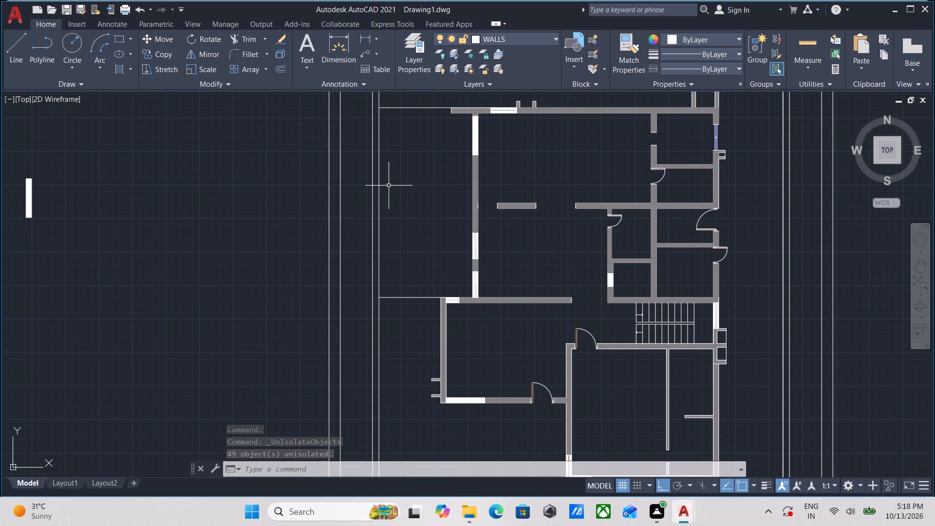
pyautogui.press('h')
pyautogui.press('Return')
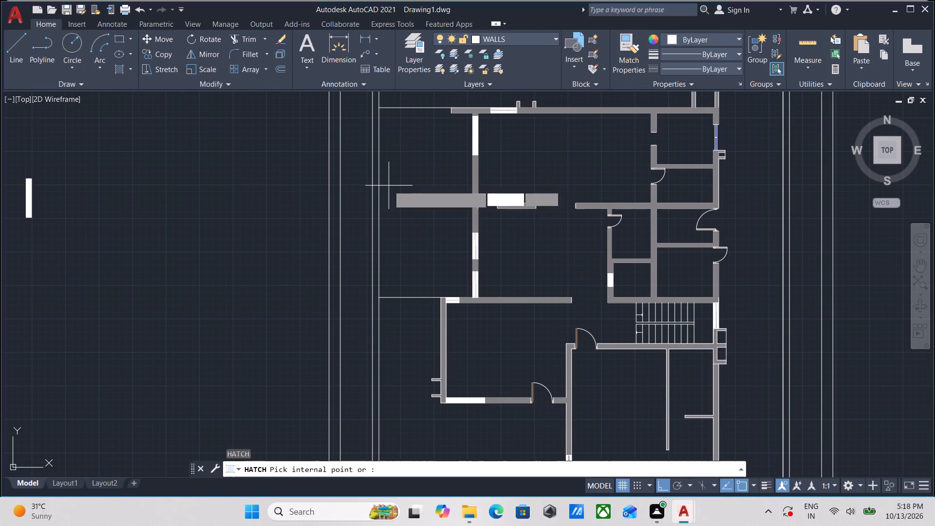
pyautogui.moveTo(416, 181); pyautogui.dragTo(414, 195, button='middle')
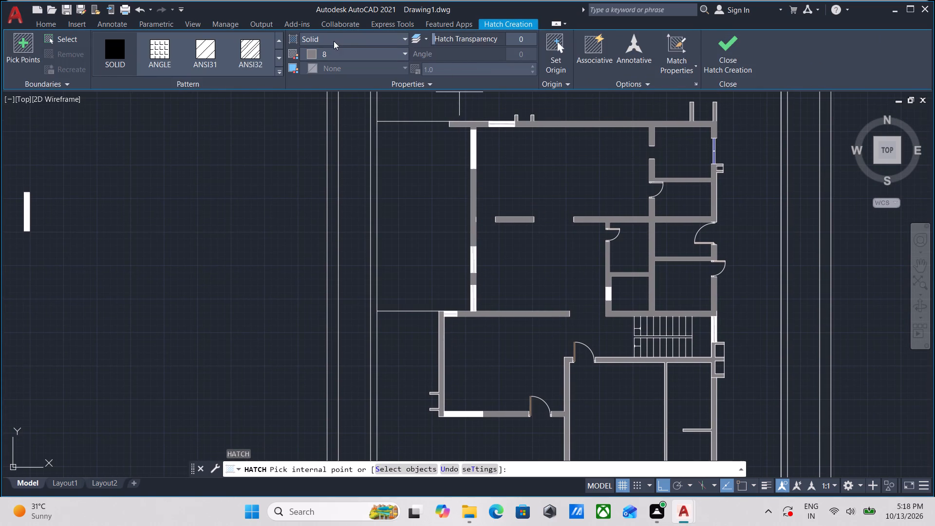
pyautogui.click(312, 51)
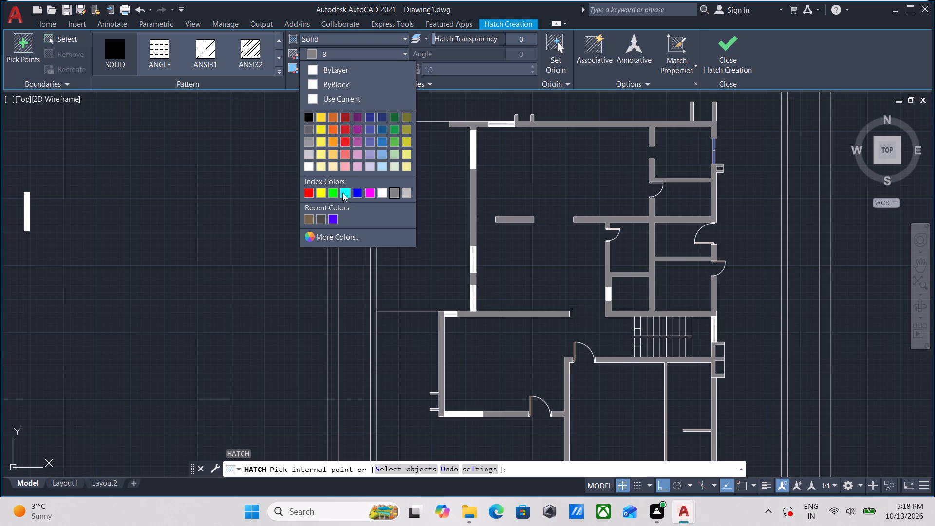
pyautogui.click(308, 222)
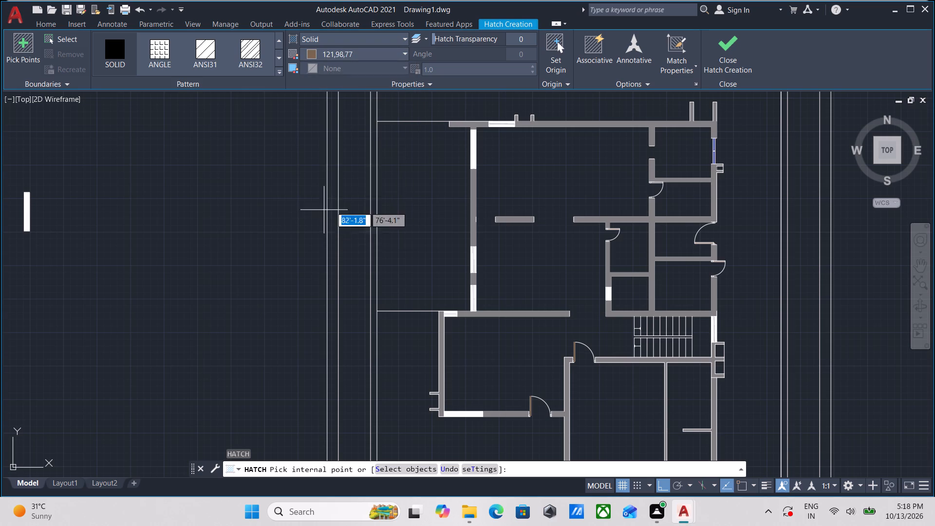
pyautogui.click(403, 200)
pyautogui.moveTo(400, 198); pyautogui.dragTo(400, 158, button='middle')
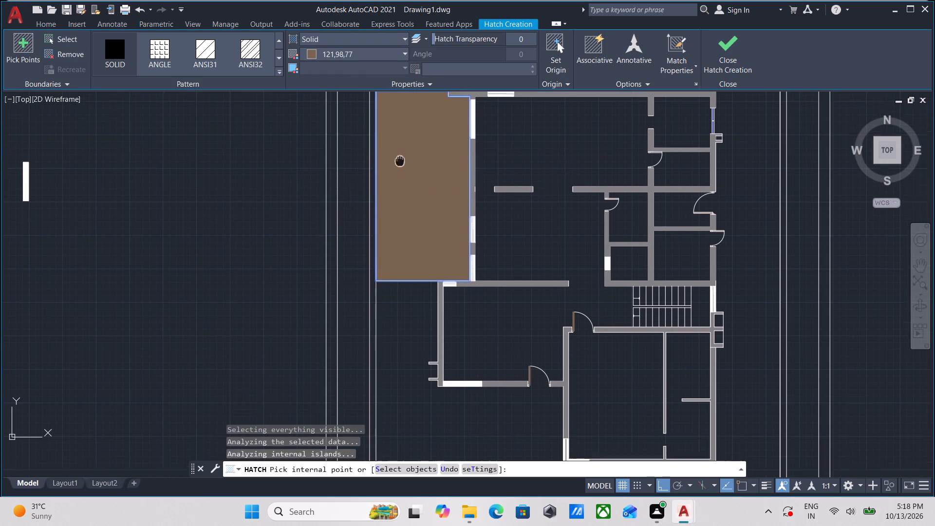
pyautogui.moveTo(400, 158); pyautogui.dragTo(400, 152, button='middle')
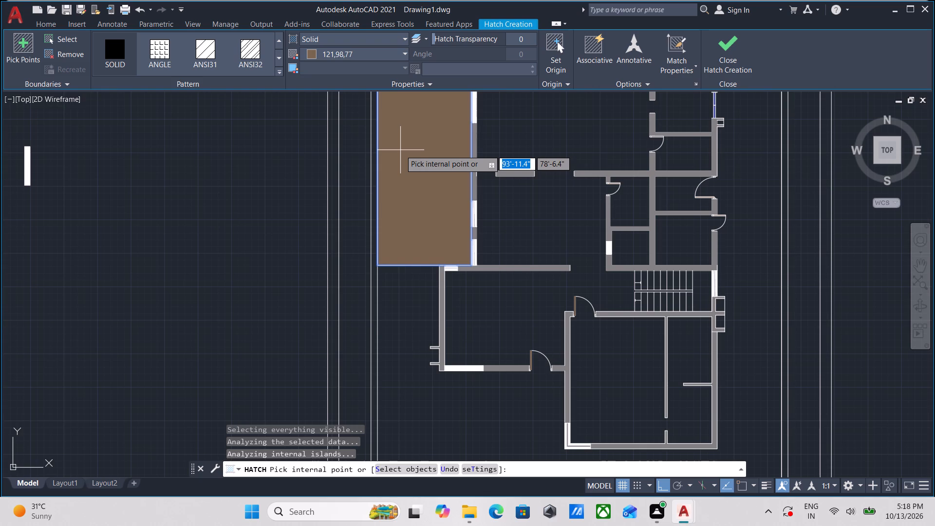
pyautogui.moveTo(456, 331); pyautogui.dragTo(451, 201, button='middle')
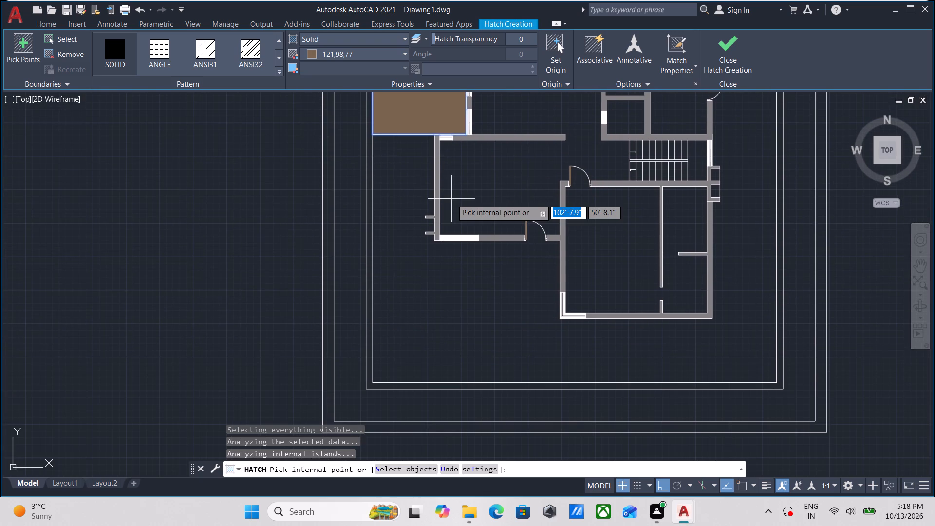
pyautogui.scroll(-1, 462, 207)
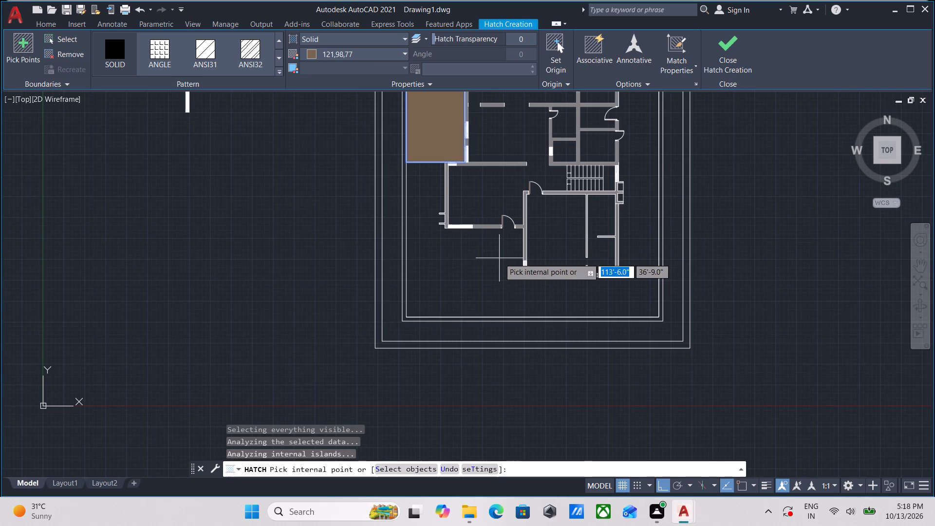
pyautogui.press('Escape')
pyautogui.scroll(2, 411, 249)
pyautogui.press('Escape')
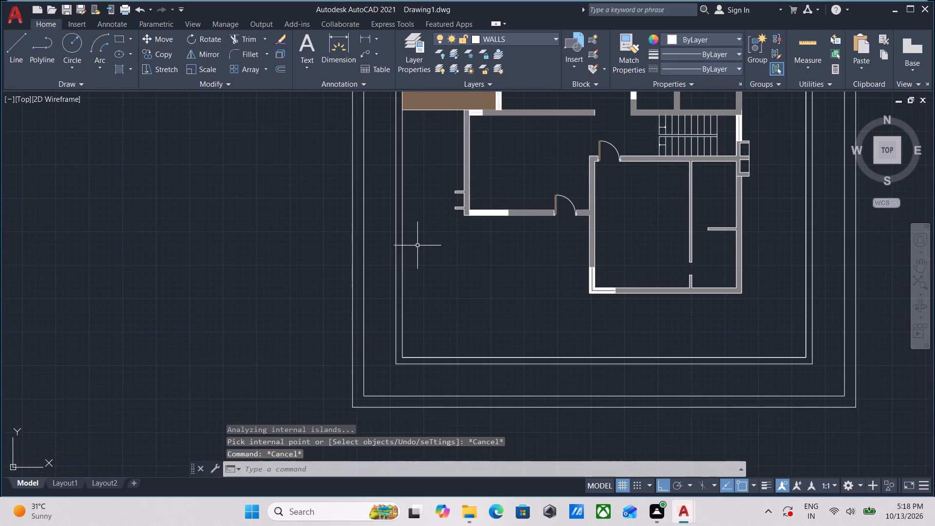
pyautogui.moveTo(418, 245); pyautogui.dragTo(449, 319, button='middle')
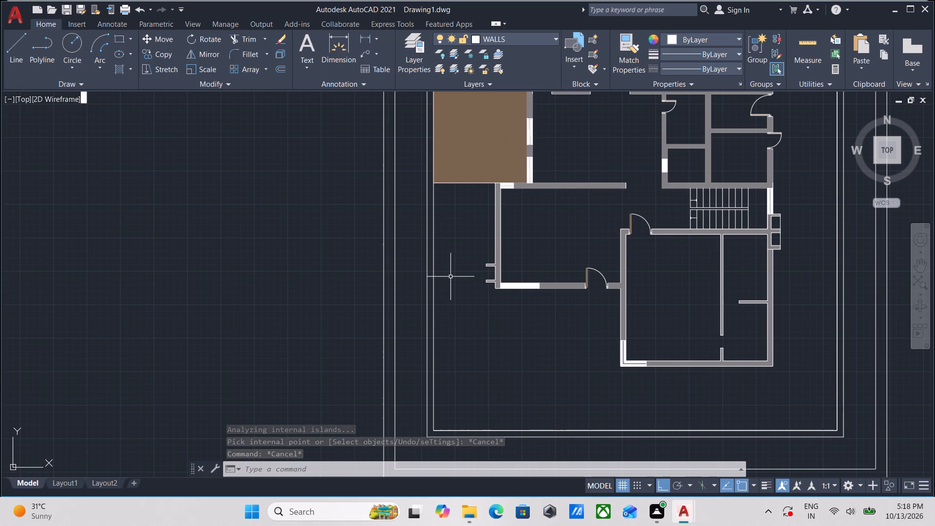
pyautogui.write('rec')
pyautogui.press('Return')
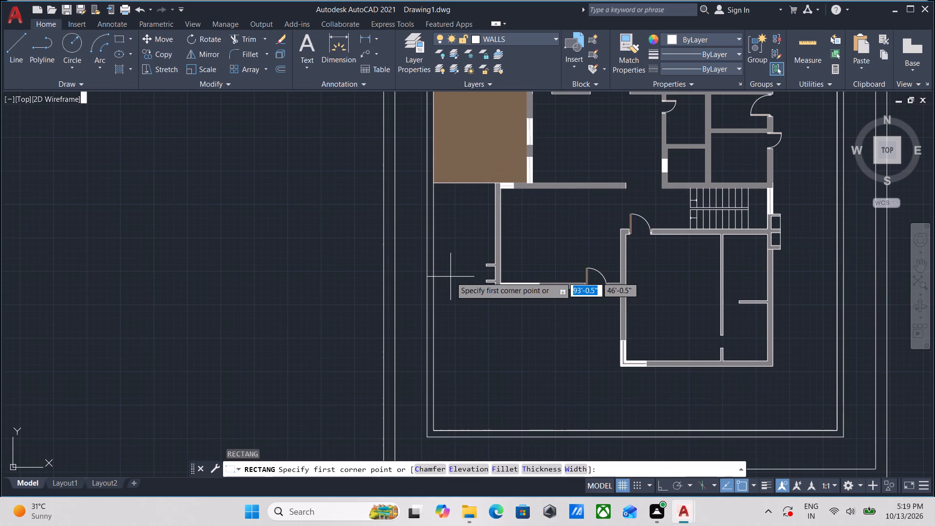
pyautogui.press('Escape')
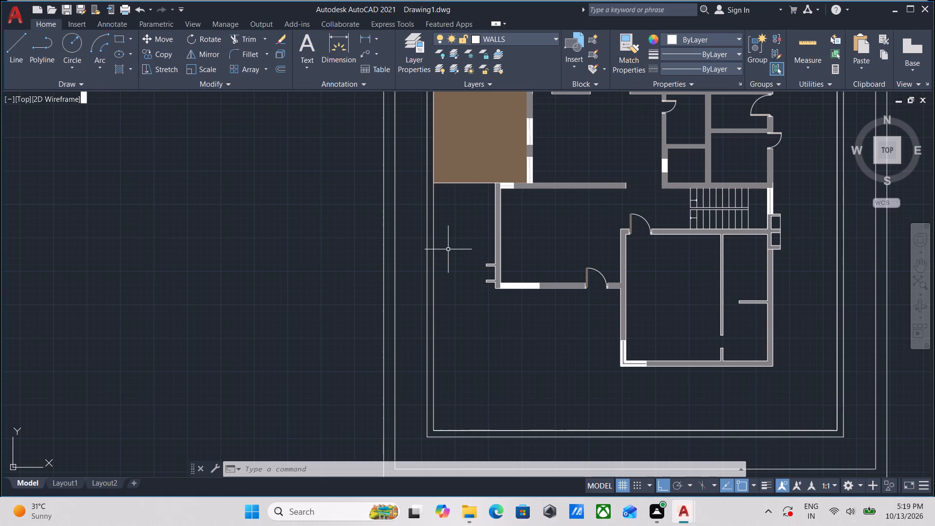
# Examine the open yard around the west room and its south wall.
pyautogui.scroll(3, 536, 337)
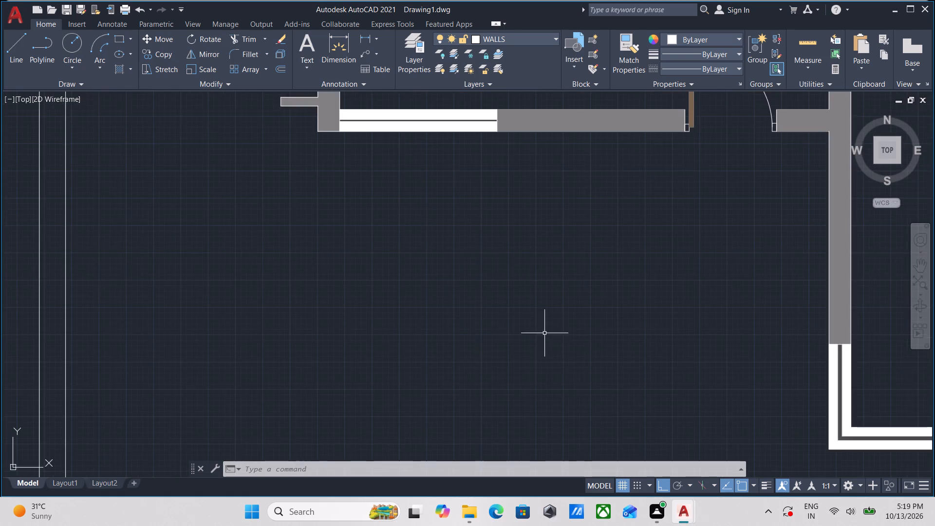
pyautogui.moveTo(543, 333); pyautogui.dragTo(573, 387, button='middle')
pyautogui.scroll(-2, 580, 357)
pyautogui.moveTo(580, 357); pyautogui.dragTo(586, 383, button='middle')
pyautogui.scroll(2, 509, 323)
pyautogui.moveTo(467, 336); pyautogui.dragTo(467, 337, button='middle')
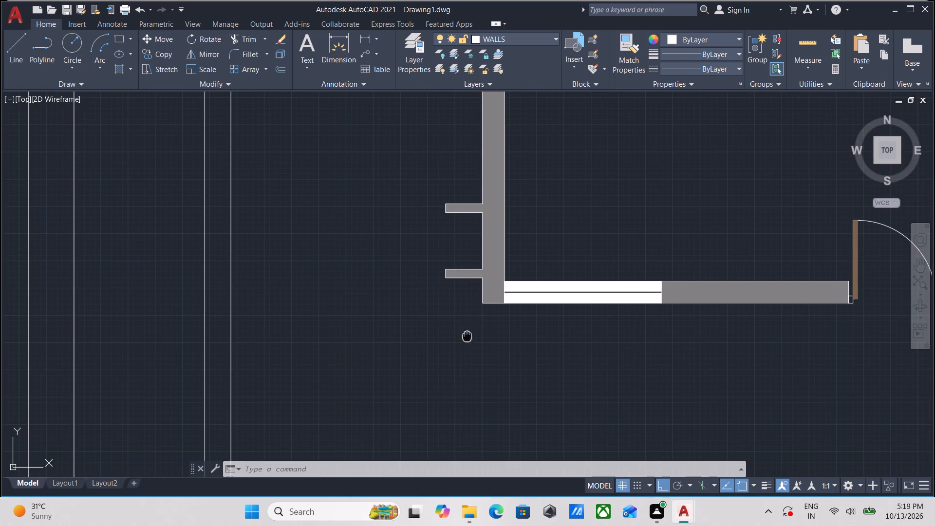
pyautogui.moveTo(467, 337); pyautogui.dragTo(507, 346, button='middle')
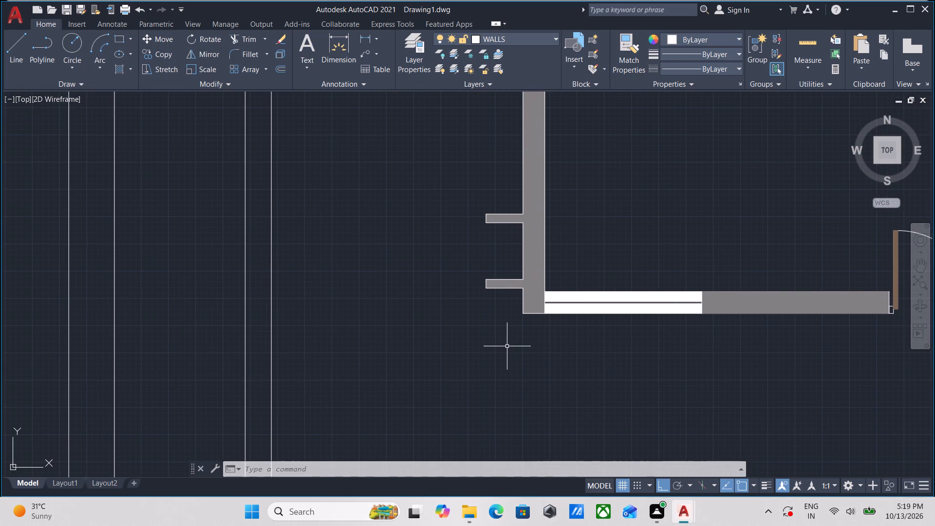
pyautogui.scroll(-1, 507, 346)
pyautogui.moveTo(507, 346); pyautogui.dragTo(556, 360, button='middle')
pyautogui.scroll(-2, 518, 375)
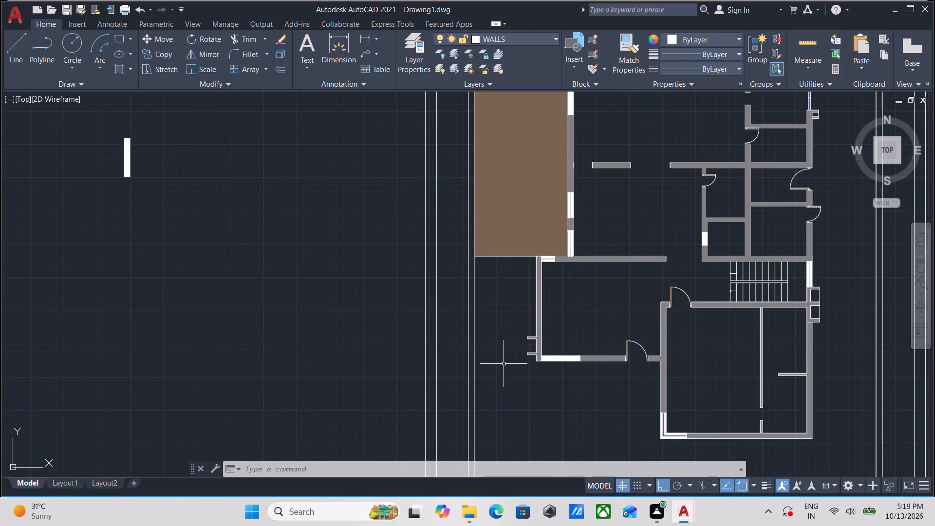
pyautogui.press('Escape')
# Hatch the innermost boundary wall band around the house with a solid fill in colour 255,255,255.
pyautogui.scroll(3, 503, 364)
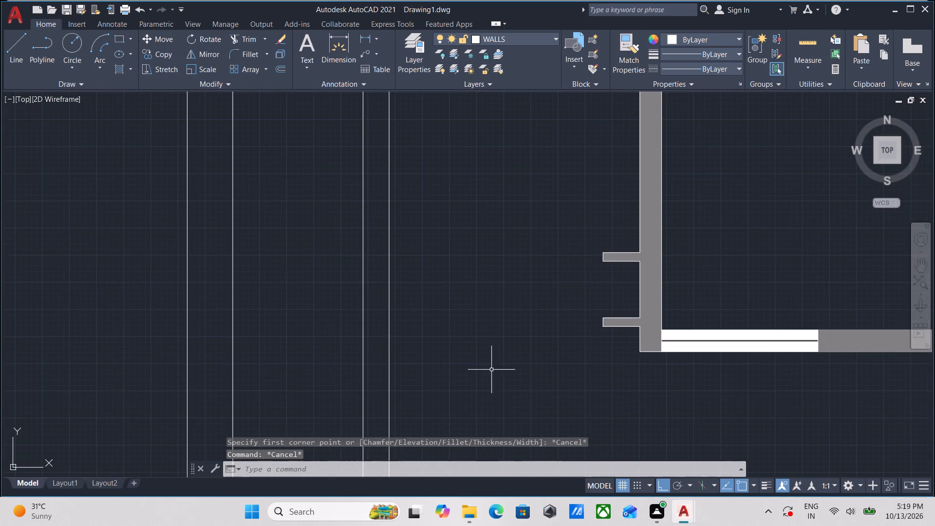
pyautogui.moveTo(468, 370); pyautogui.dragTo(508, 336, button='middle')
pyautogui.press('h')
pyautogui.press('Return')
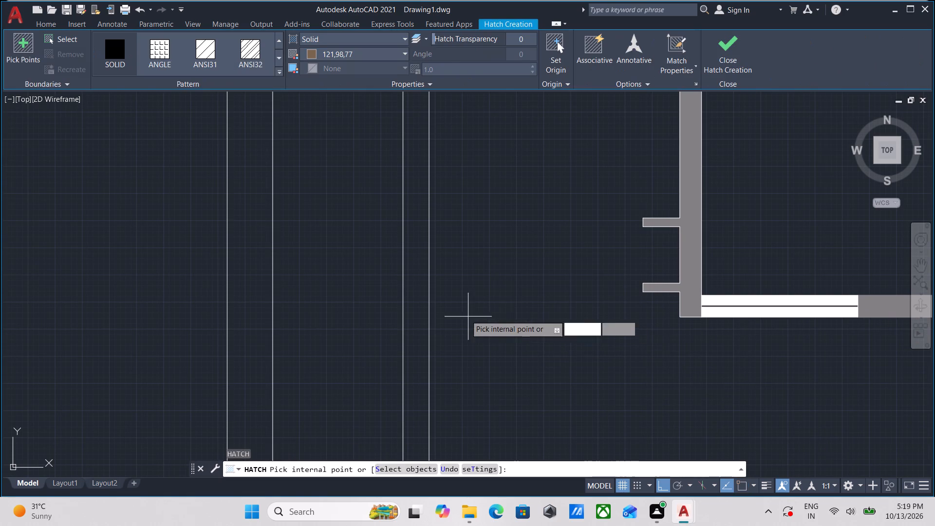
pyautogui.click(330, 38)
pyautogui.click(315, 32)
pyautogui.click(310, 51)
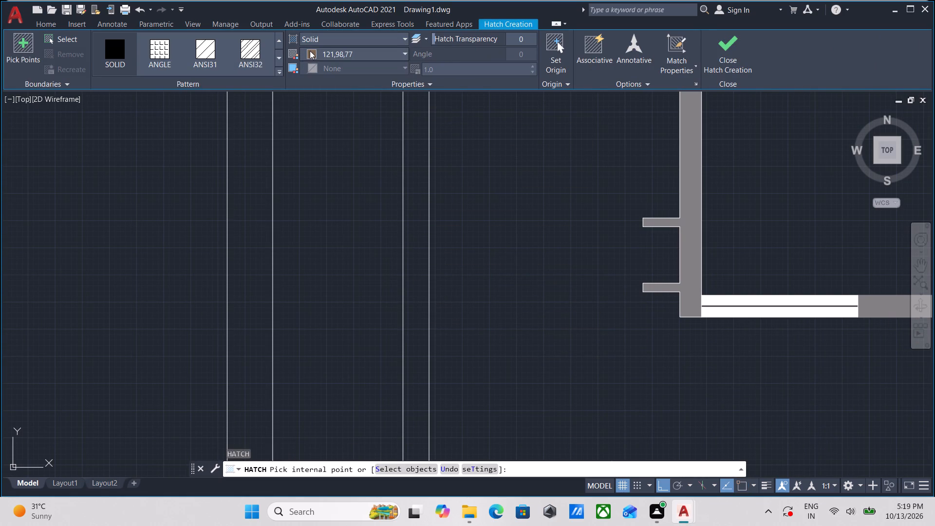
pyautogui.click(304, 167)
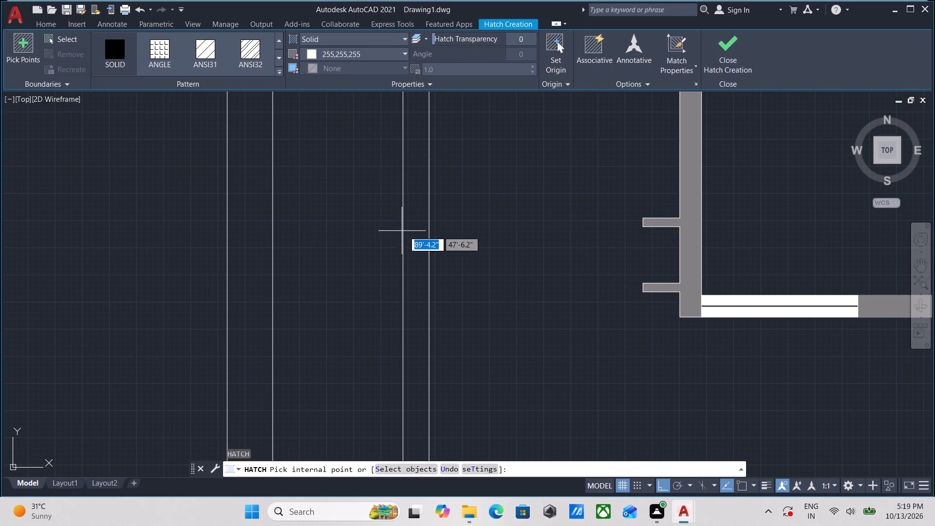
pyautogui.click(412, 211)
pyautogui.scroll(-4, 412, 211)
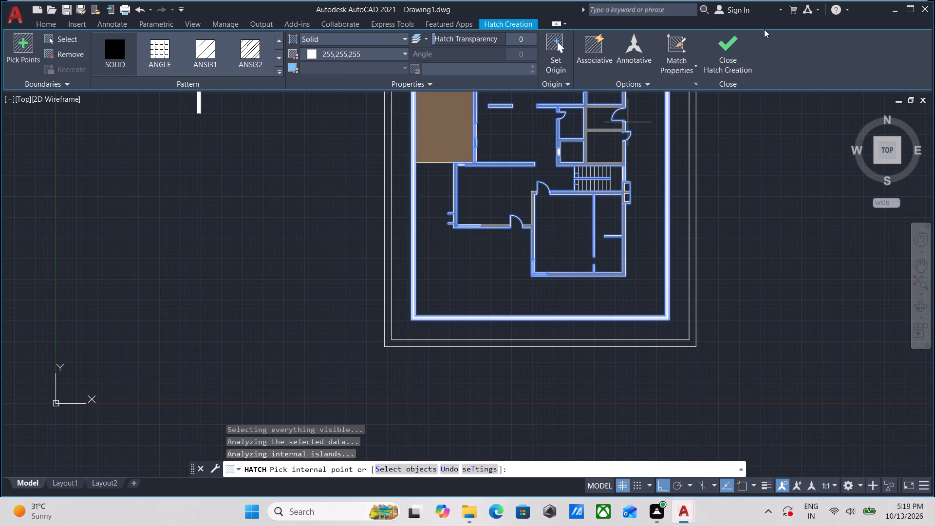
pyautogui.click(733, 47)
# Examine the filled boundary wall and the yard around the southern rooms.
pyautogui.scroll(3, 482, 204)
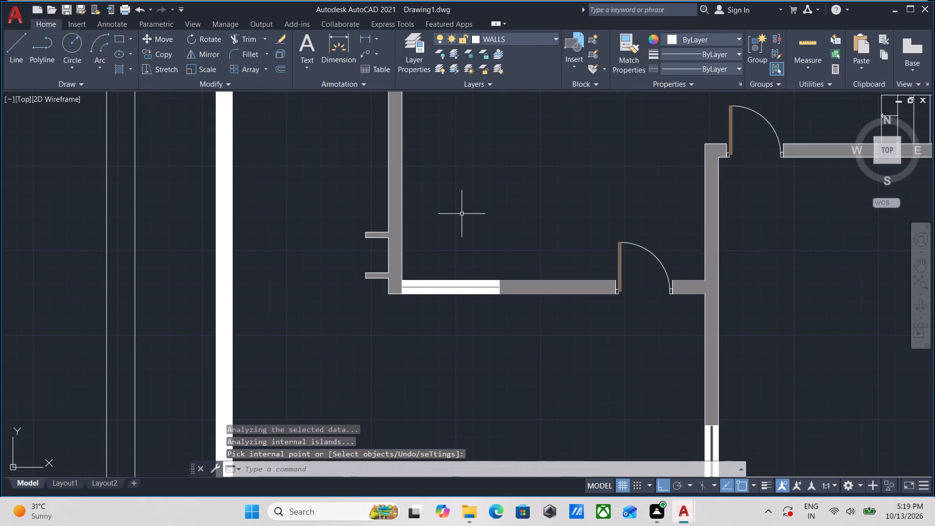
pyautogui.moveTo(462, 213); pyautogui.dragTo(557, 138, button='middle')
pyautogui.scroll(2, 478, 226)
pyautogui.scroll(-1, 389, 228)
pyautogui.moveTo(389, 228); pyautogui.dragTo(511, 165, button='middle')
pyautogui.scroll(-2, 516, 199)
pyautogui.moveTo(519, 206); pyautogui.dragTo(473, 253, button='middle')
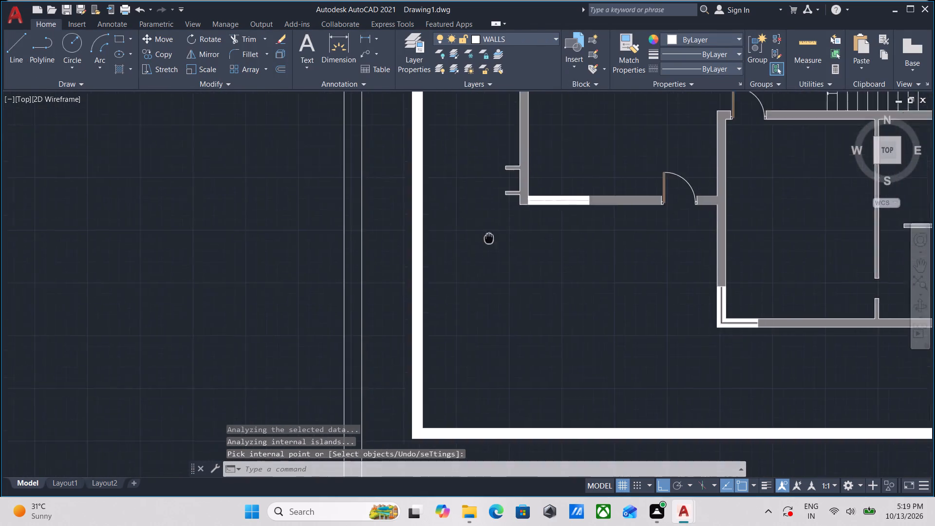
pyautogui.moveTo(473, 253); pyautogui.dragTo(452, 278, button='middle')
pyautogui.scroll(-1, 561, 143)
pyautogui.moveTo(561, 143); pyautogui.dragTo(495, 223, button='middle')
pyautogui.moveTo(533, 197); pyautogui.dragTo(499, 213, button='middle')
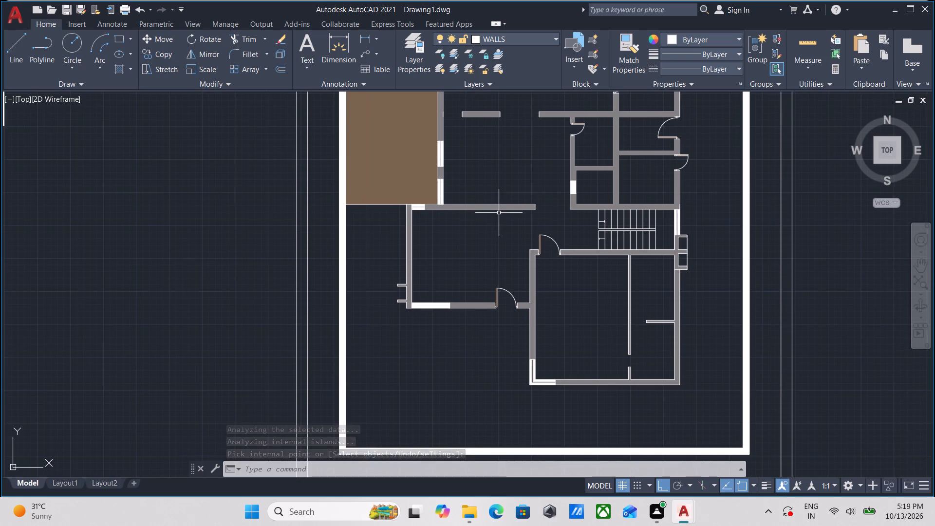
pyautogui.scroll(1, 480, 284)
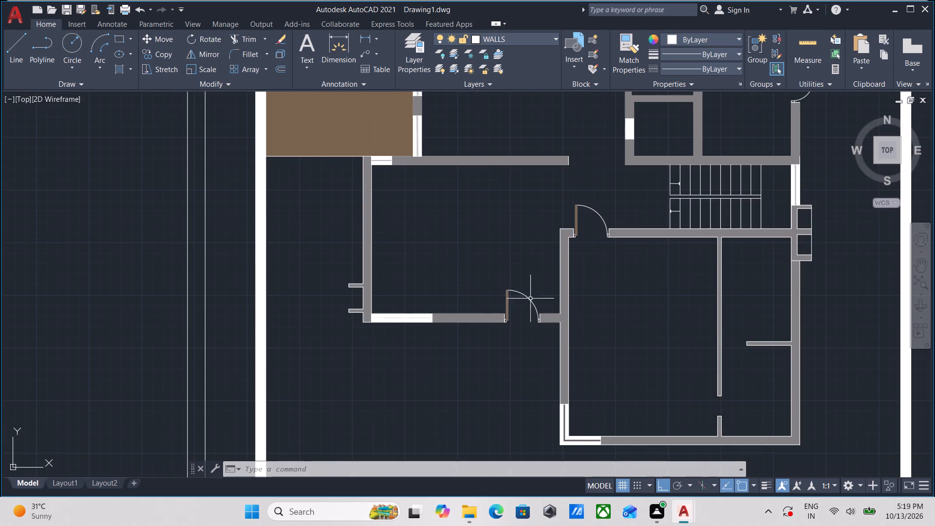
pyautogui.moveTo(663, 296); pyautogui.dragTo(648, 210, button='middle')
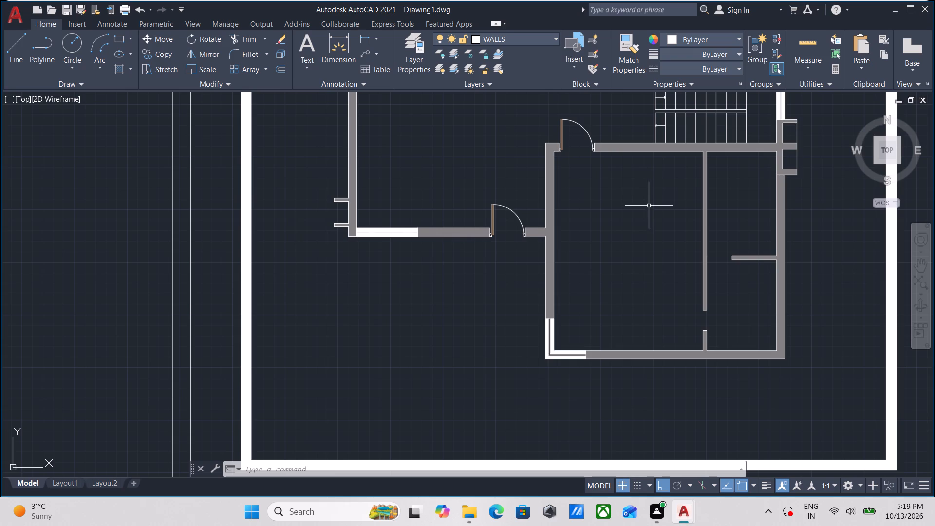
pyautogui.moveTo(416, 274); pyautogui.dragTo(468, 227, button='middle')
pyautogui.scroll(-1, 413, 275)
pyautogui.moveTo(412, 276); pyautogui.dragTo(464, 246, button='middle')
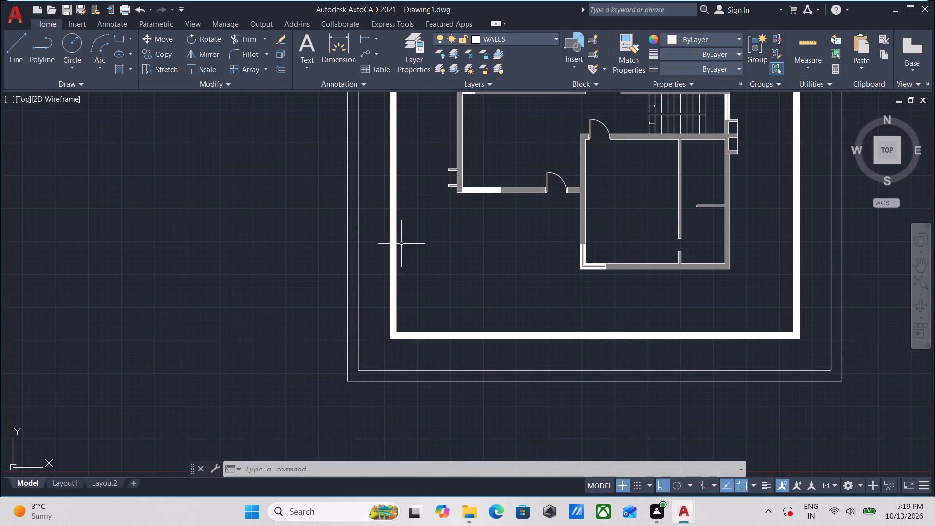
# Examine the unfilled yard between the southern rooms and the white boundary wall.
pyautogui.moveTo(410, 238); pyautogui.dragTo(434, 313, button='middle')
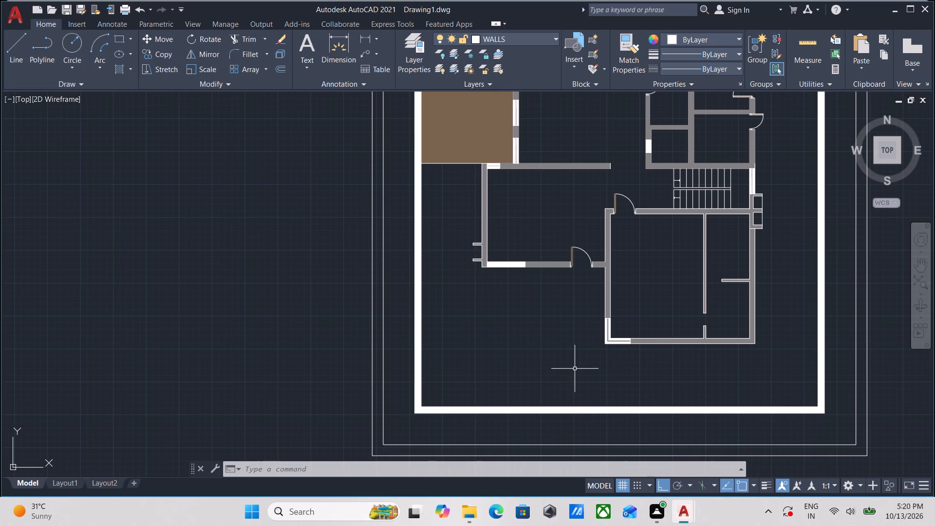
pyautogui.scroll(-1, 578, 367)
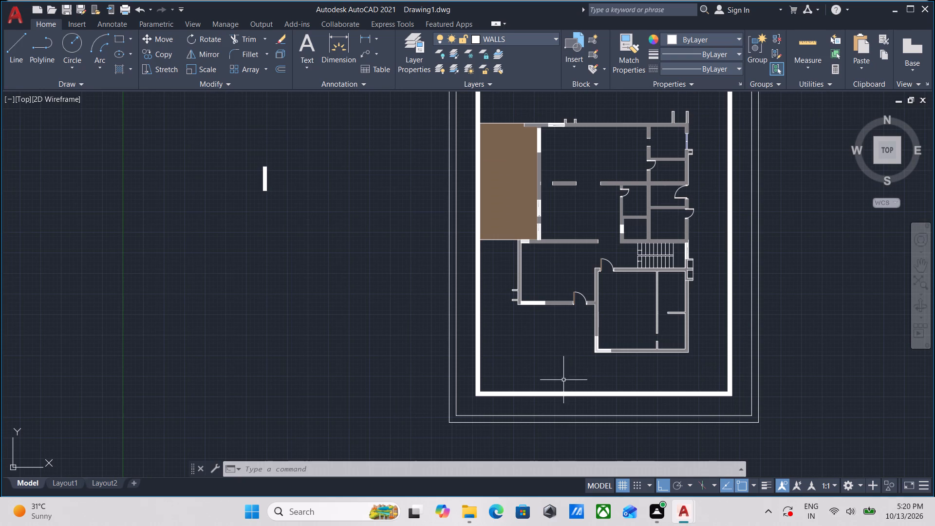
pyautogui.scroll(2, 563, 380)
pyautogui.moveTo(525, 366); pyautogui.dragTo(642, 383, button='middle')
pyautogui.scroll(-1, 645, 382)
pyautogui.moveTo(645, 382); pyautogui.dragTo(646, 403, button='middle')
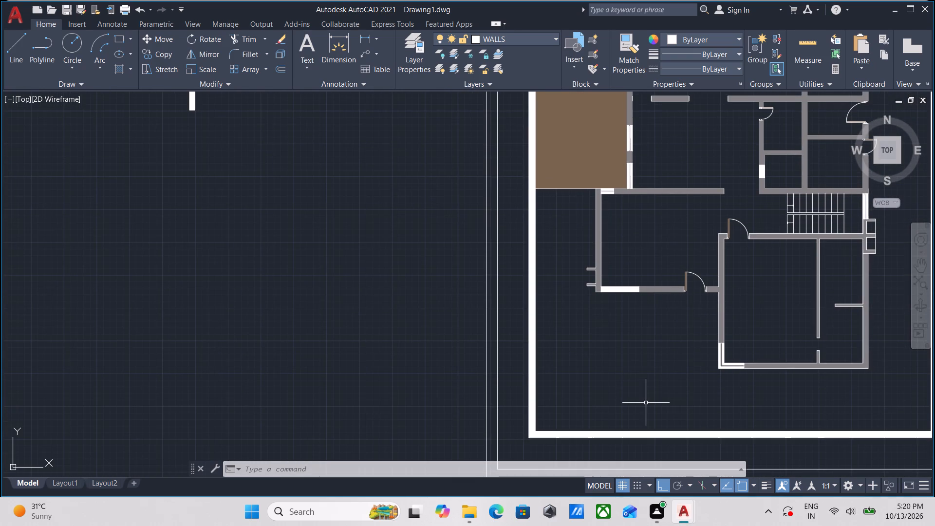
pyautogui.scroll(-1, 603, 312)
pyautogui.moveTo(602, 331); pyautogui.dragTo(600, 362, button='middle')
# Draw a line about 9'-7.5" long from the west room's outer southwest corner west to the boundary wall's inner face.
pyautogui.scroll(2, 445, 281)
pyautogui.moveTo(731, 383); pyautogui.dragTo(721, 380, button='middle')
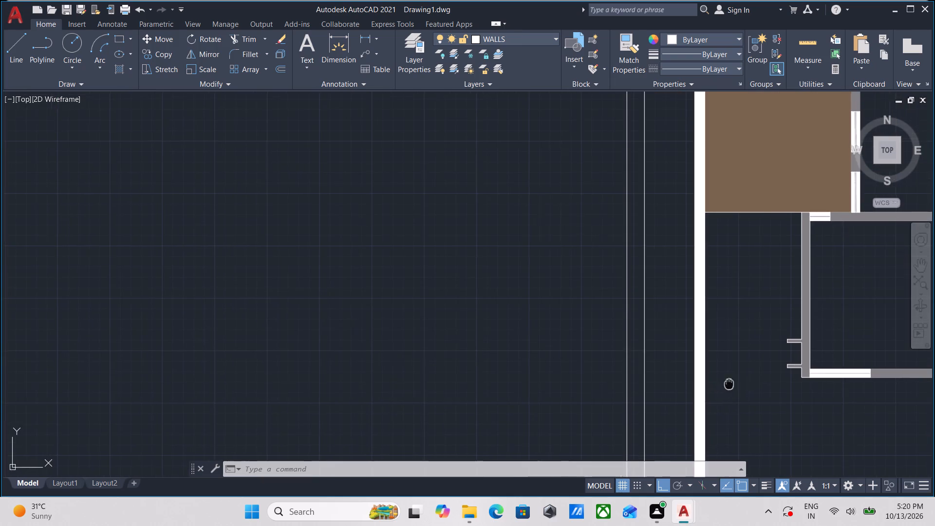
pyautogui.moveTo(721, 380); pyautogui.dragTo(605, 341, button='middle')
pyautogui.press('l')
pyautogui.press('Return')
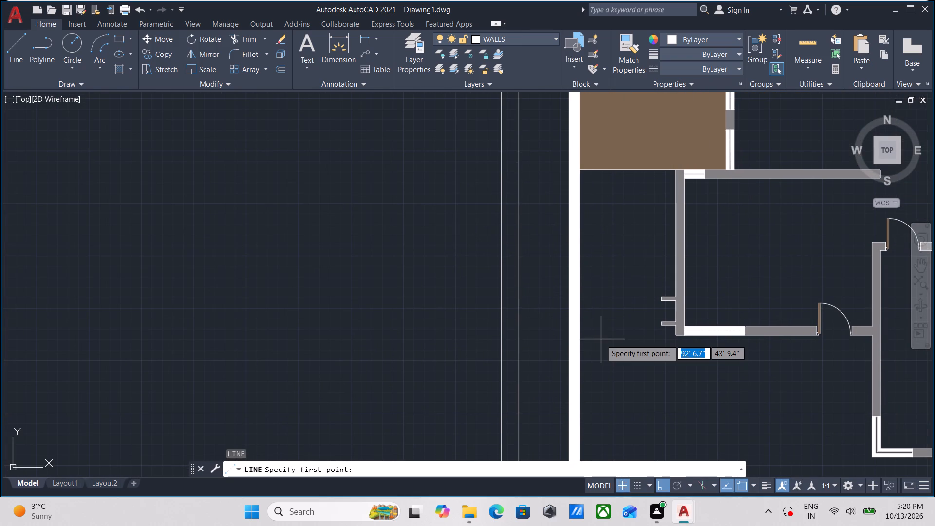
pyautogui.scroll(1, 672, 363)
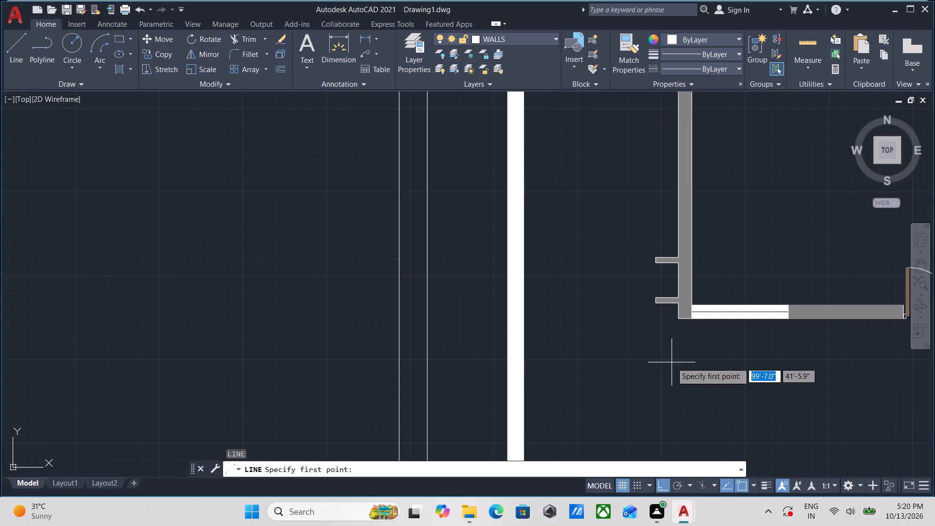
pyautogui.click(676, 318)
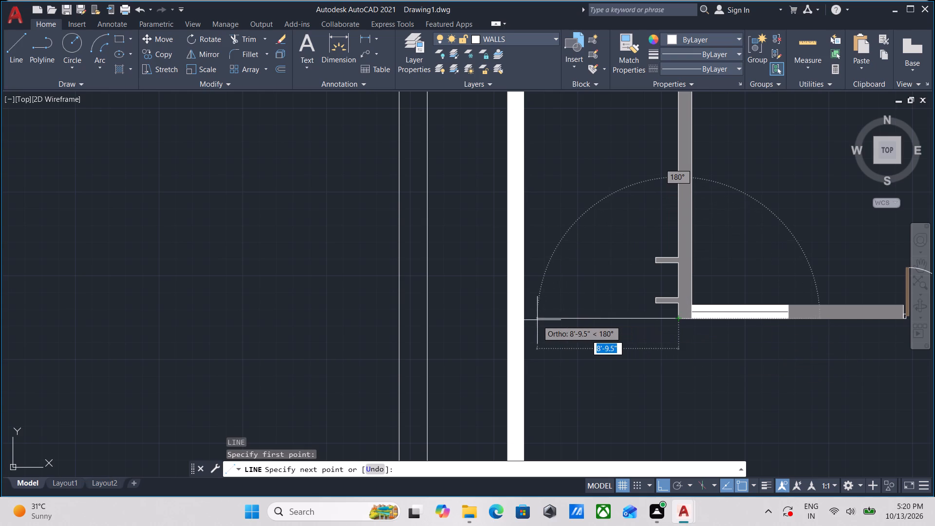
pyautogui.scroll(2, 537, 320)
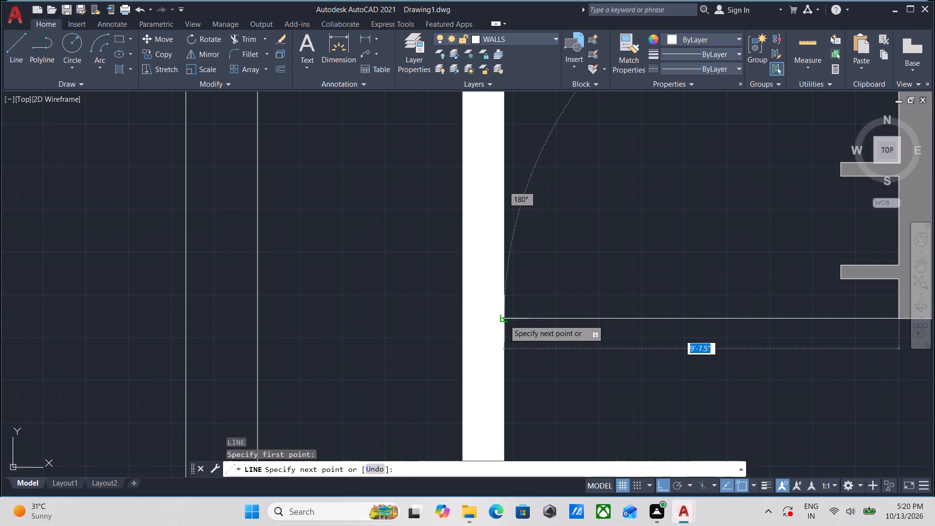
pyautogui.click(504, 319)
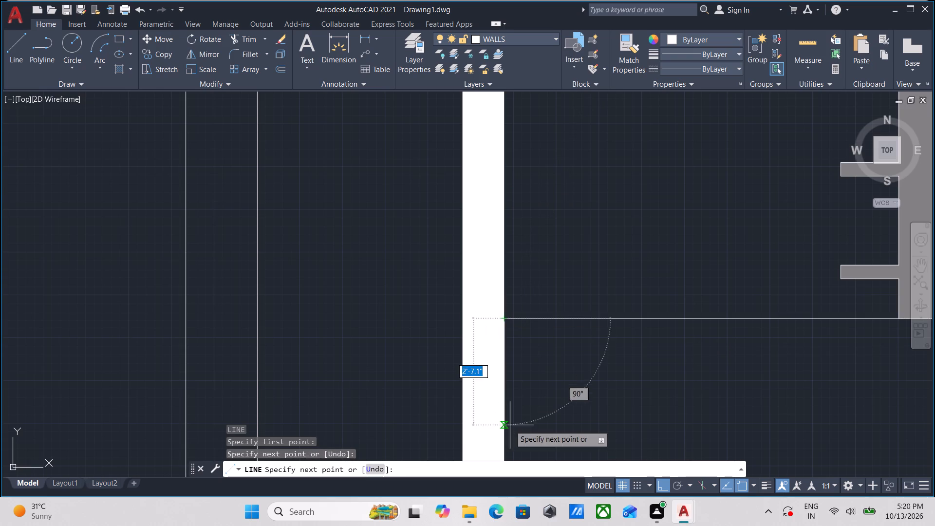
# Continue the line south to the boundary wall's inner southwest corner and east about 31'-3.5" to below the corner window's midpoint.
pyautogui.moveTo(510, 425); pyautogui.dragTo(552, 297, button='middle')
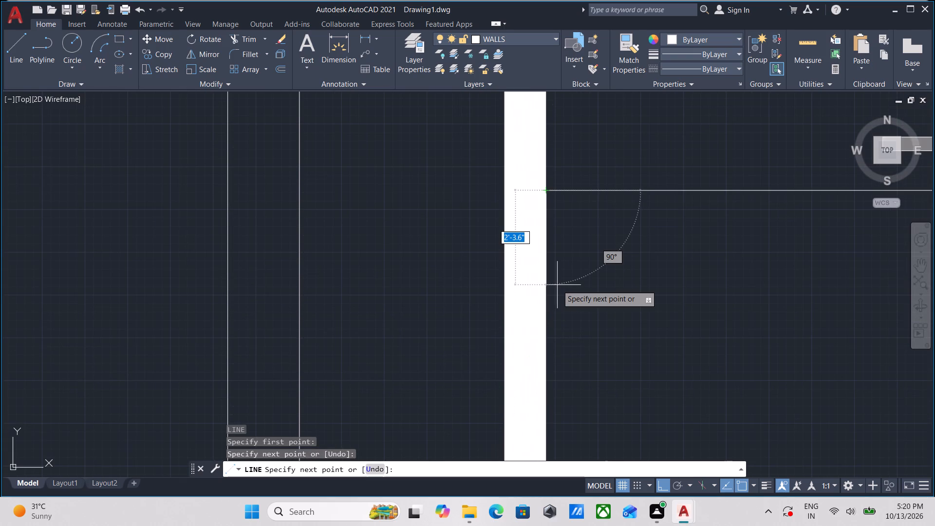
pyautogui.moveTo(557, 285); pyautogui.dragTo(583, 169, button='middle')
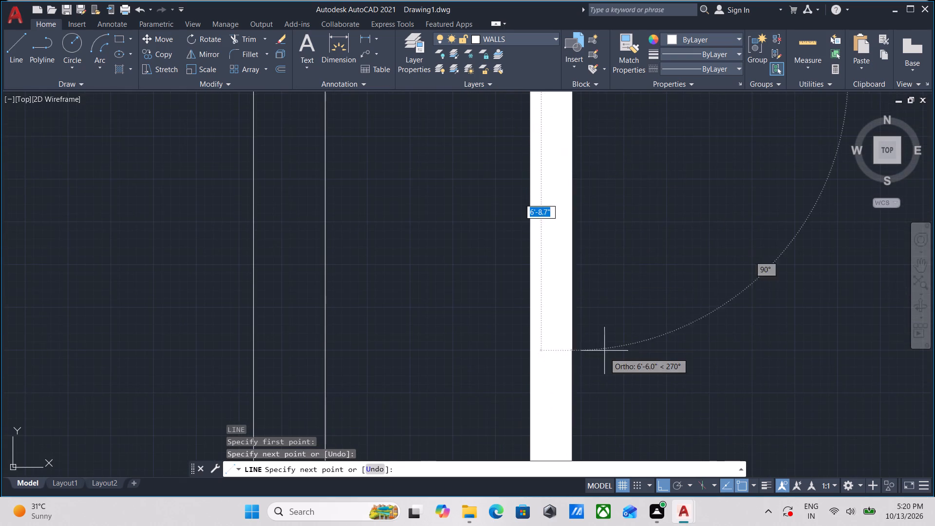
pyautogui.moveTo(601, 363); pyautogui.dragTo(604, 206, button='middle')
pyautogui.scroll(-3, 604, 249)
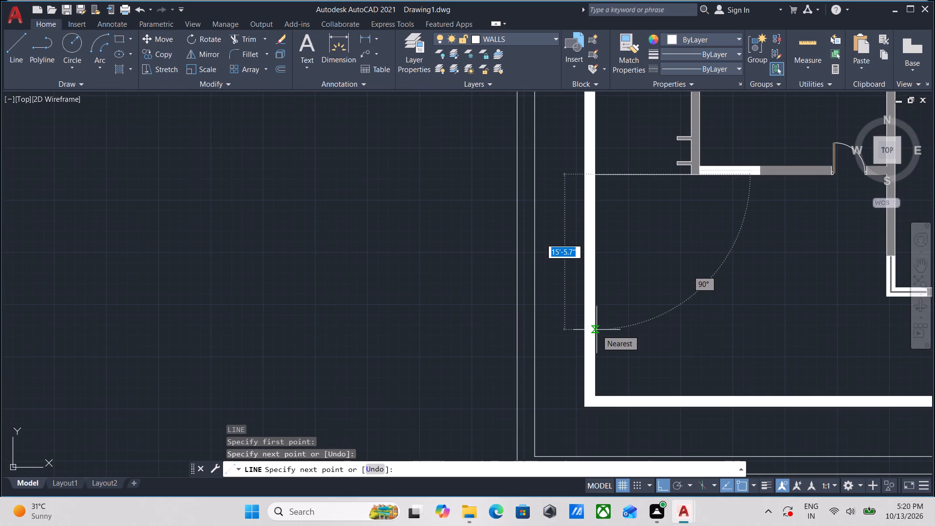
pyautogui.scroll(-2, 597, 330)
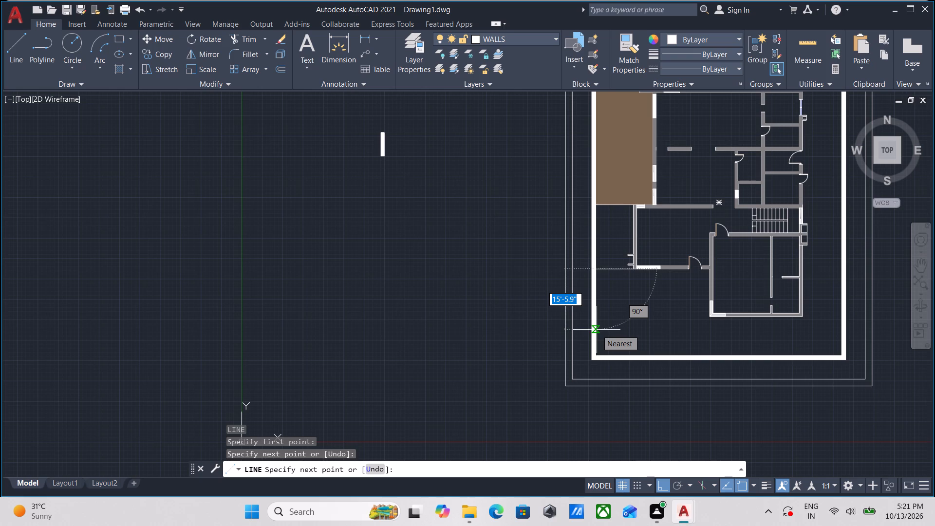
pyautogui.scroll(2, 597, 330)
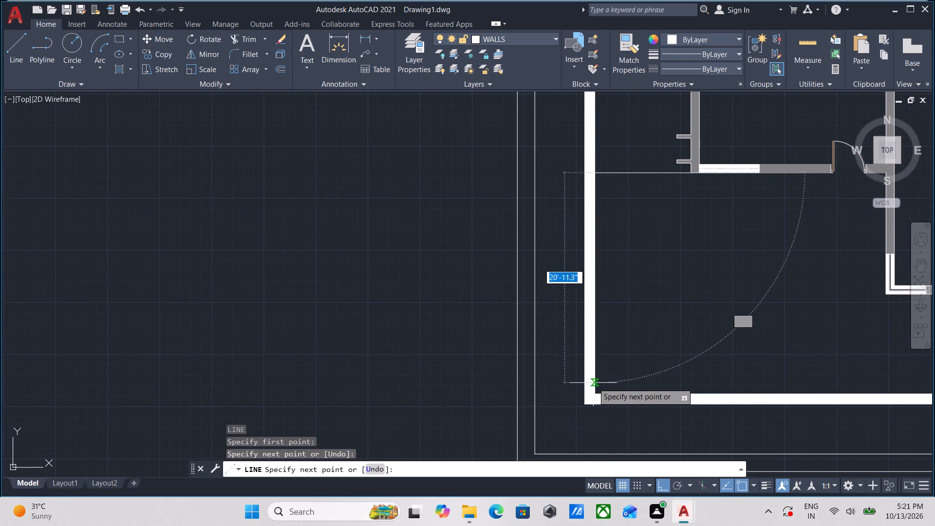
pyautogui.click(596, 391)
pyautogui.moveTo(721, 382); pyautogui.dragTo(557, 344, button='middle')
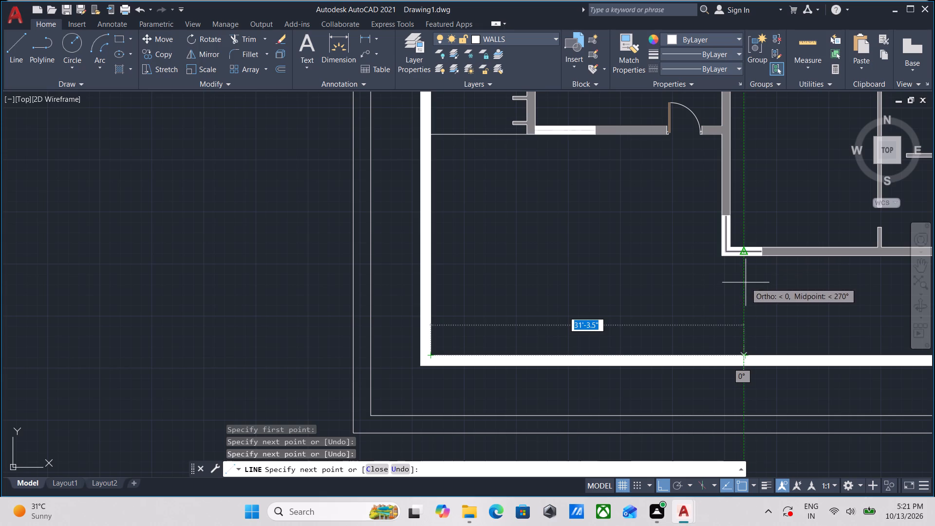
pyautogui.click(744, 347)
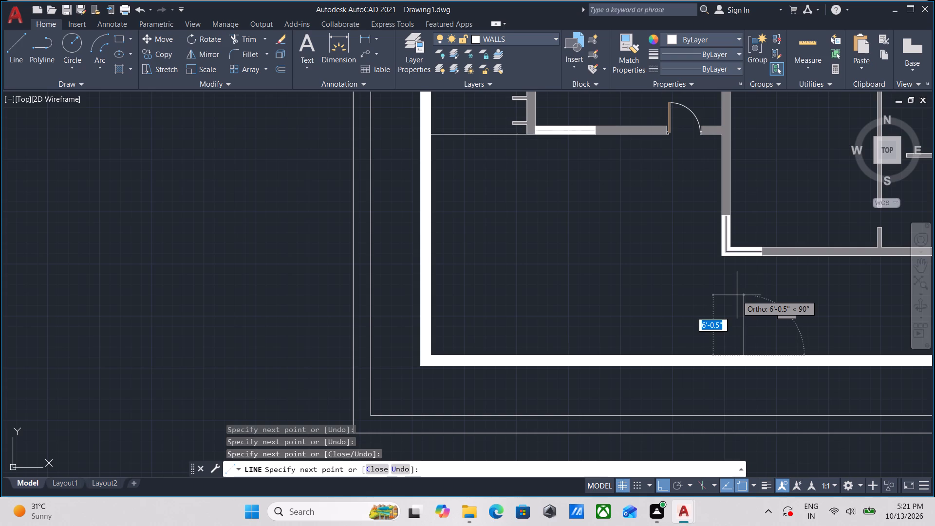
# Continue the line north to the outer face of the southern room's corner window and west to the room's outer southwest corner.
pyautogui.scroll(-1, 737, 295)
pyautogui.moveTo(737, 295); pyautogui.dragTo(715, 295, button='middle')
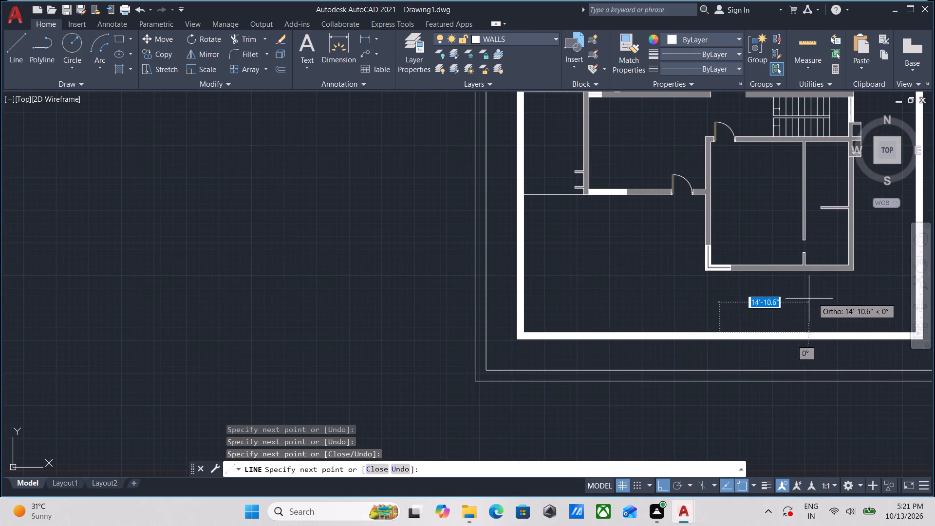
pyautogui.scroll(3, 721, 315)
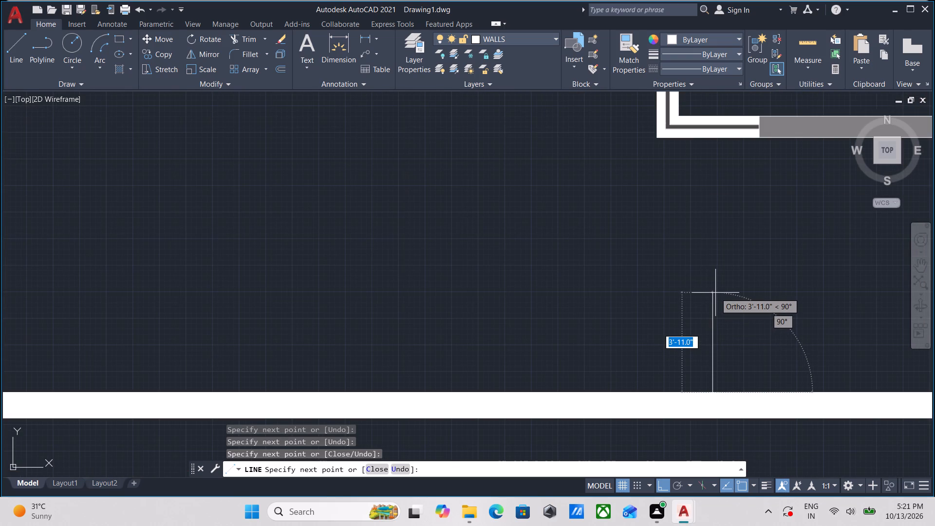
pyautogui.scroll(-2, 715, 293)
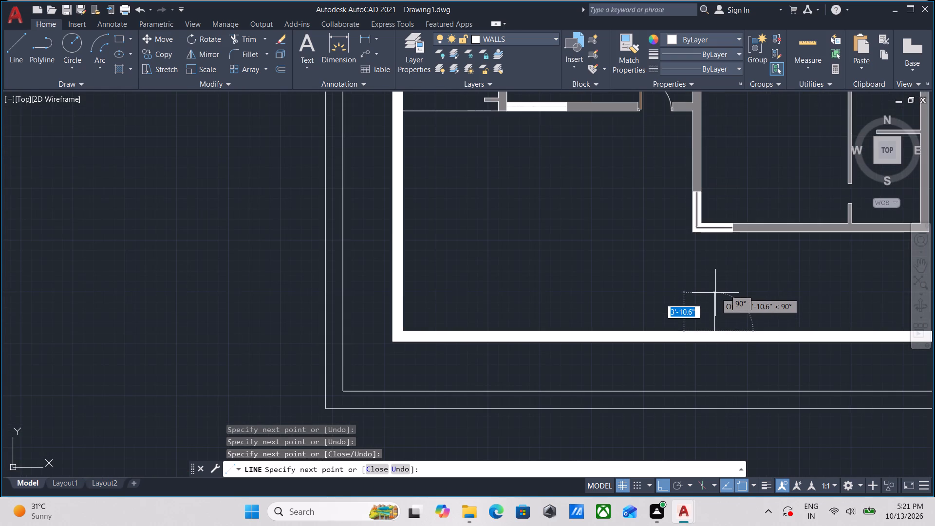
pyautogui.scroll(1, 715, 293)
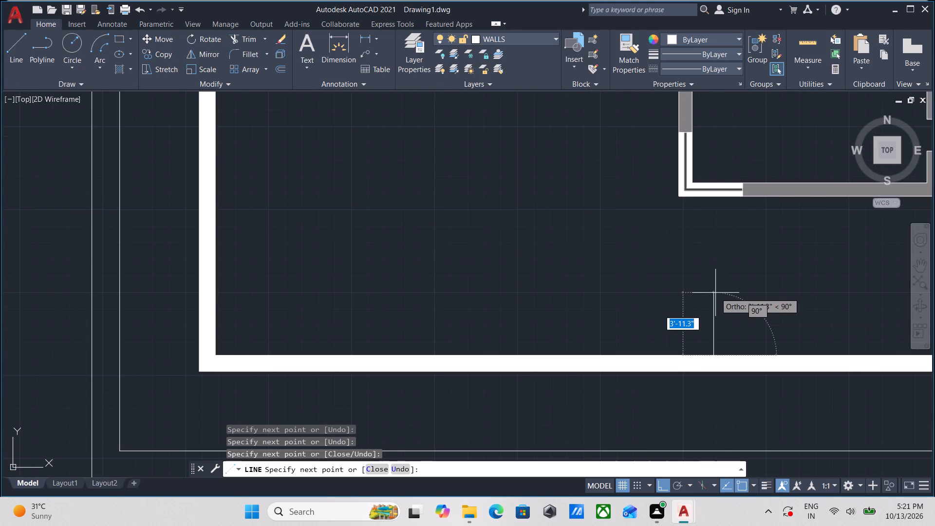
pyautogui.scroll(-1, 715, 293)
pyautogui.moveTo(715, 293); pyautogui.dragTo(658, 288, button='middle')
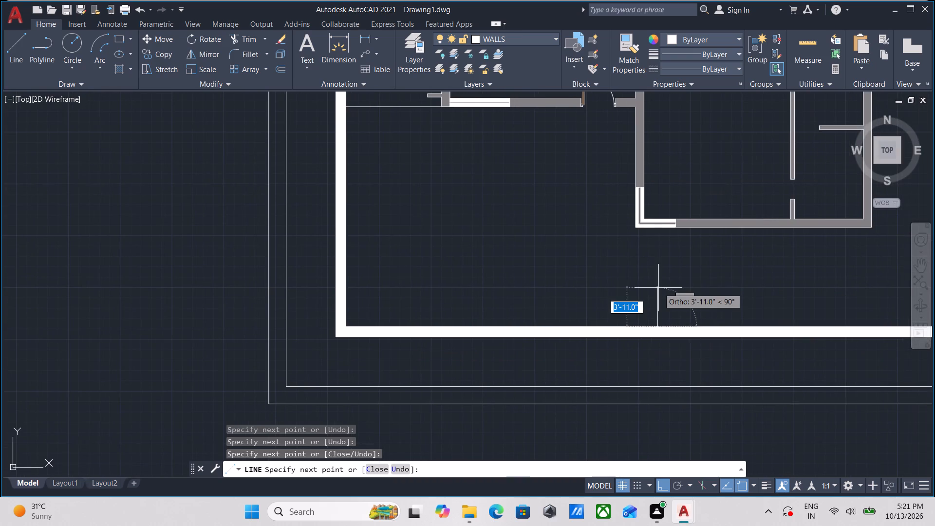
pyautogui.scroll(-1, 658, 288)
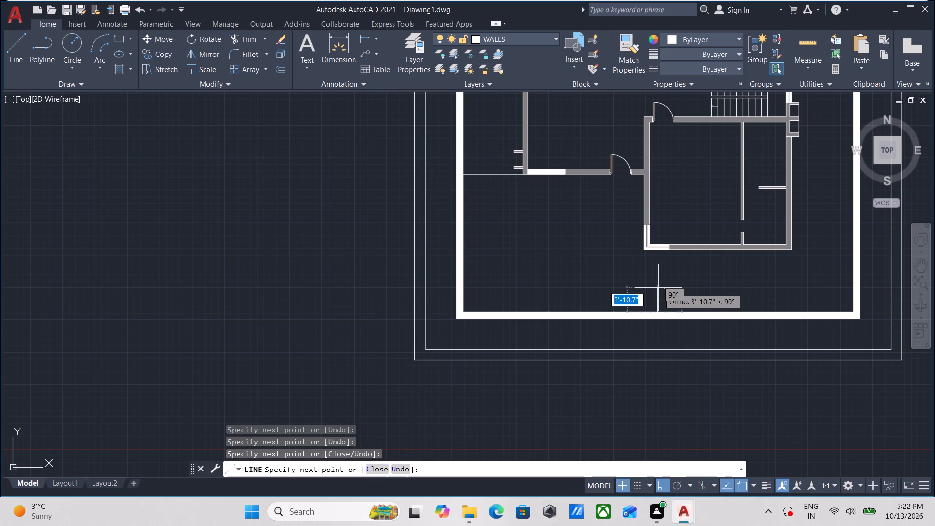
pyautogui.scroll(2, 658, 288)
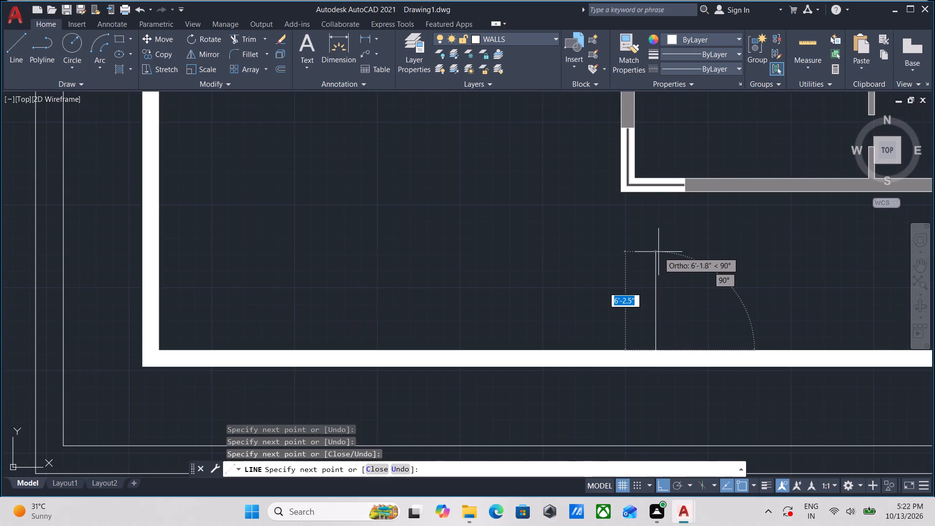
pyautogui.click(655, 243)
pyautogui.moveTo(761, 248); pyautogui.dragTo(600, 255, button='middle')
pyautogui.scroll(-2, 690, 266)
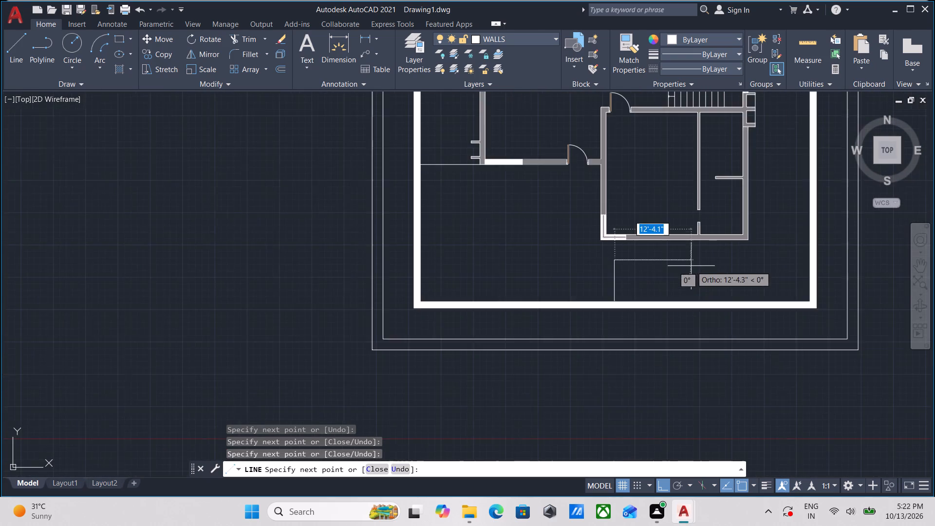
pyautogui.moveTo(691, 266); pyautogui.dragTo(631, 277, button='middle')
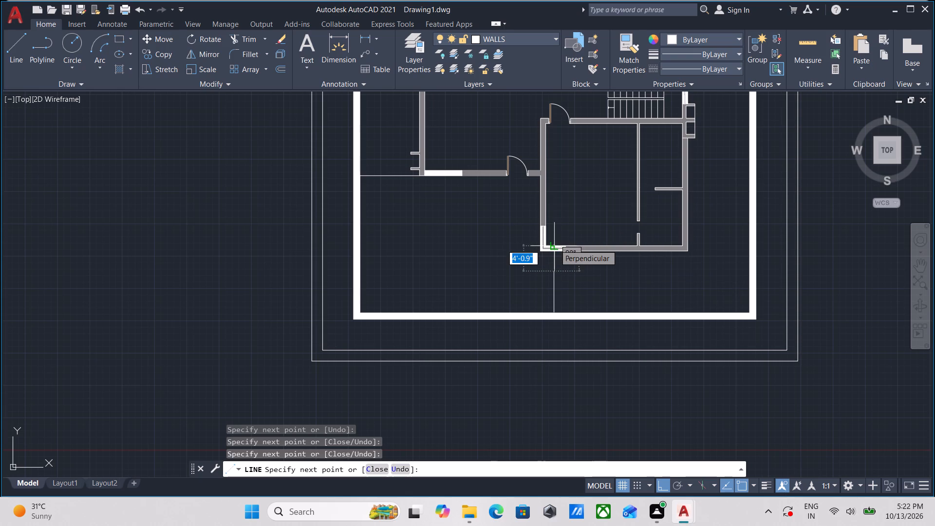
pyautogui.scroll(2, 548, 248)
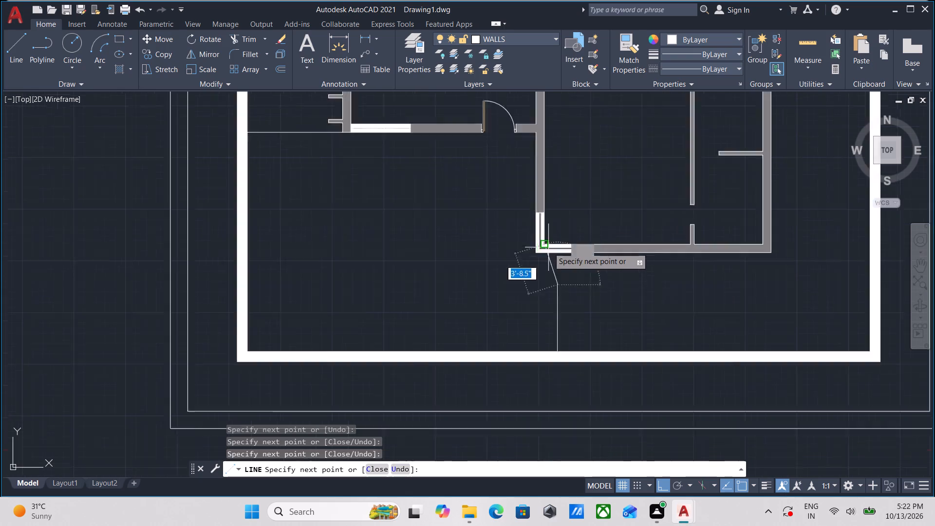
pyautogui.scroll(1, 548, 247)
pyautogui.click(573, 262)
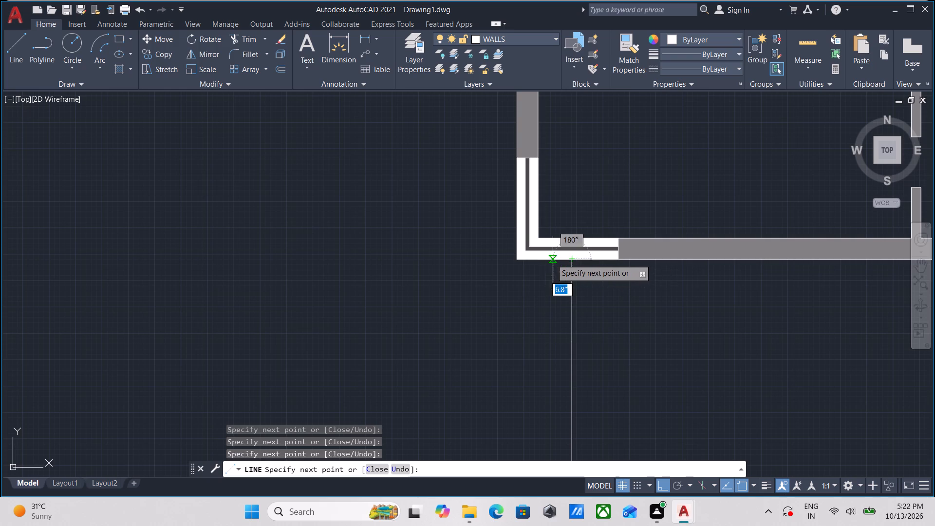
pyautogui.click(518, 258)
# Close the yard outline north along the southern room's west wall and west along the south wall to the west room's outer corner.
pyautogui.moveTo(511, 205); pyautogui.dragTo(540, 299, button='middle')
pyautogui.scroll(-4, 539, 226)
pyautogui.moveTo(539, 226); pyautogui.dragTo(561, 247, button='middle')
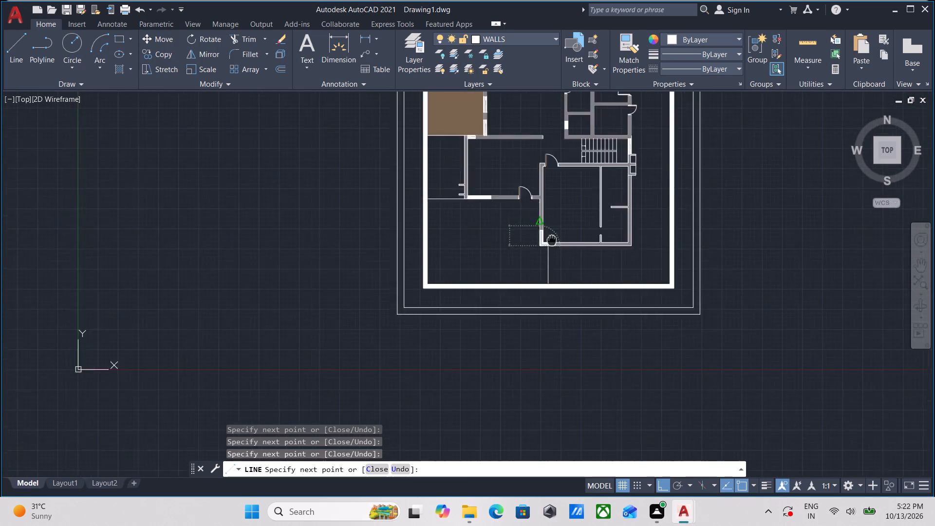
pyautogui.moveTo(561, 247); pyautogui.dragTo(599, 256, button='middle')
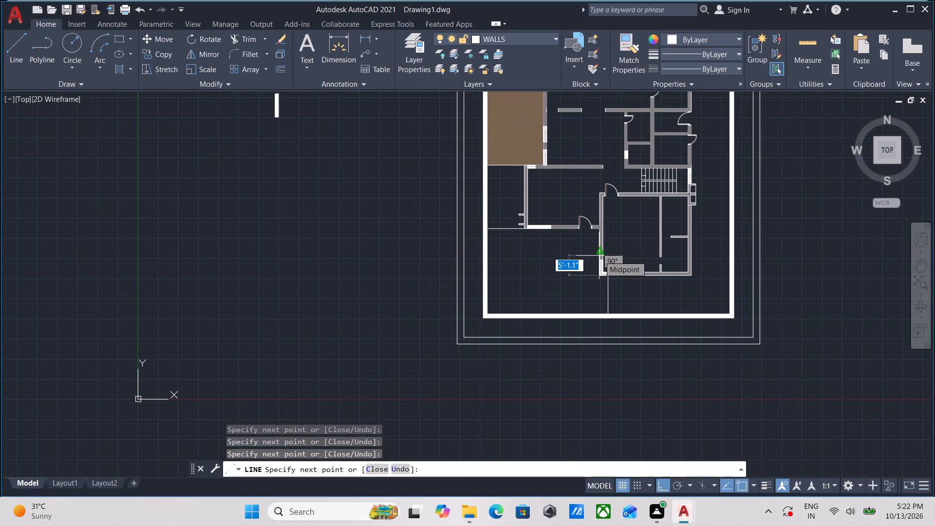
pyautogui.scroll(2, 599, 256)
pyautogui.moveTo(599, 256); pyautogui.dragTo(604, 294, button='middle')
pyautogui.click(607, 225)
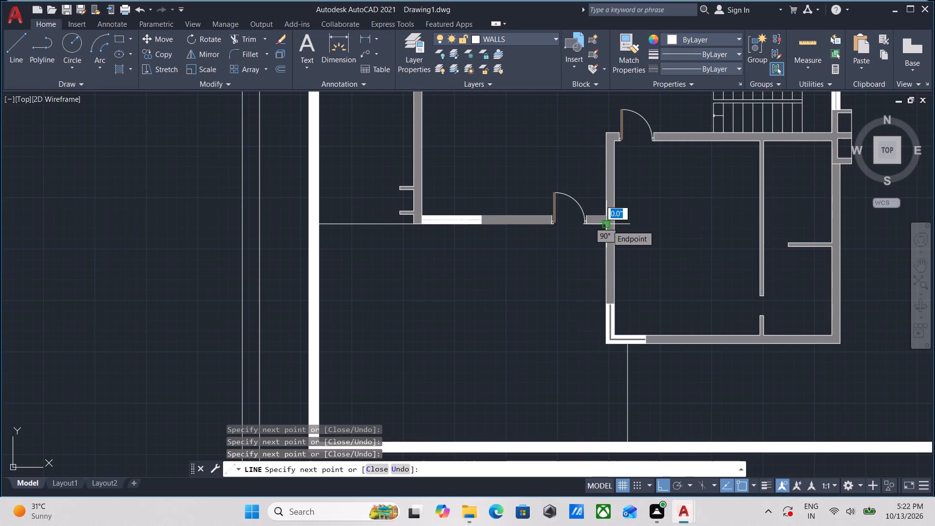
pyautogui.click(410, 226)
pyautogui.press('Escape')
# Examine the line joining the boundary wall to the west room's southwest corner and its endpoints.
pyautogui.click(375, 209)
pyautogui.click(356, 249)
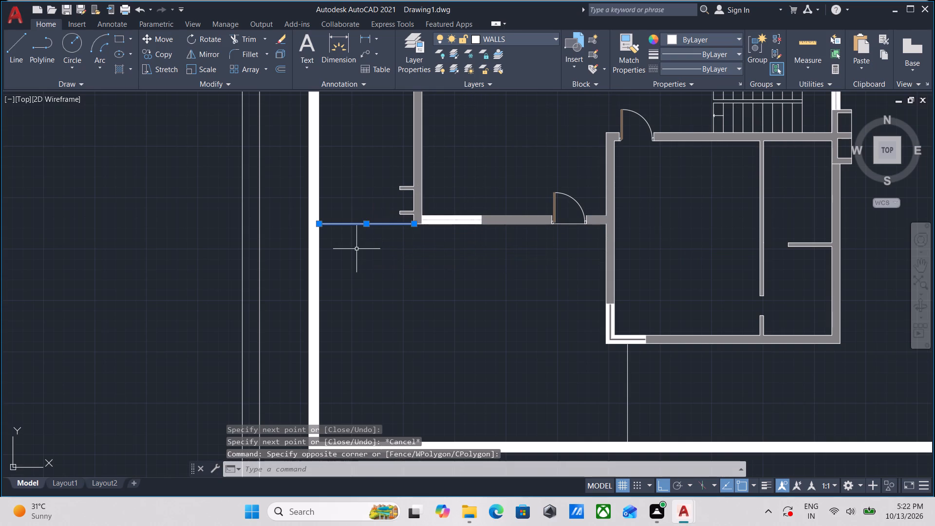
pyautogui.scroll(-1, 358, 248)
pyautogui.moveTo(358, 248); pyautogui.dragTo(383, 219, button='middle')
pyautogui.press('Escape')
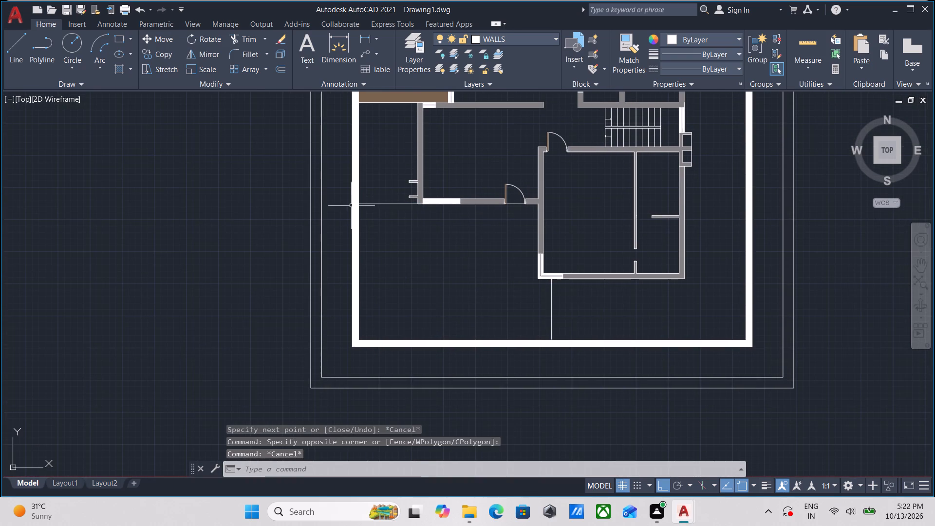
pyautogui.scroll(2, 362, 193)
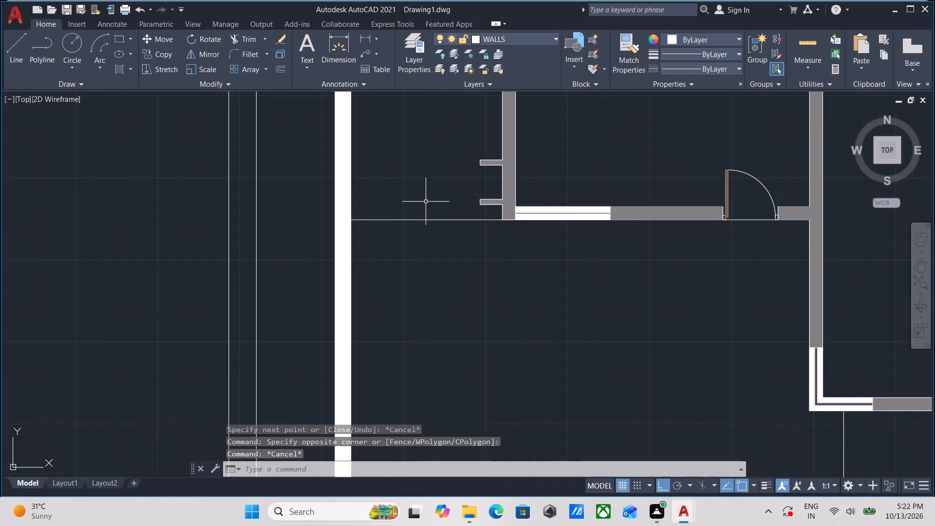
pyautogui.click(426, 200)
pyautogui.click(388, 251)
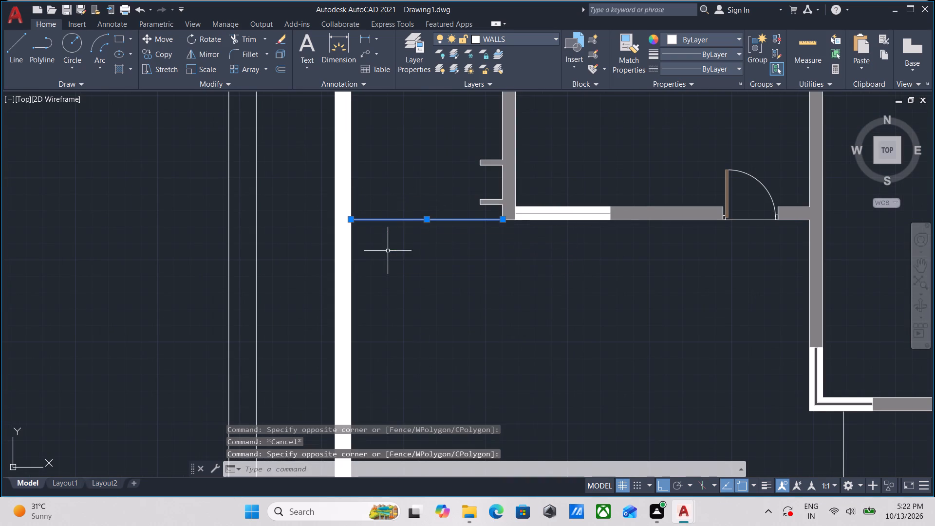
pyautogui.scroll(2, 507, 236)
pyautogui.press('Escape')
pyautogui.scroll(-2, 522, 237)
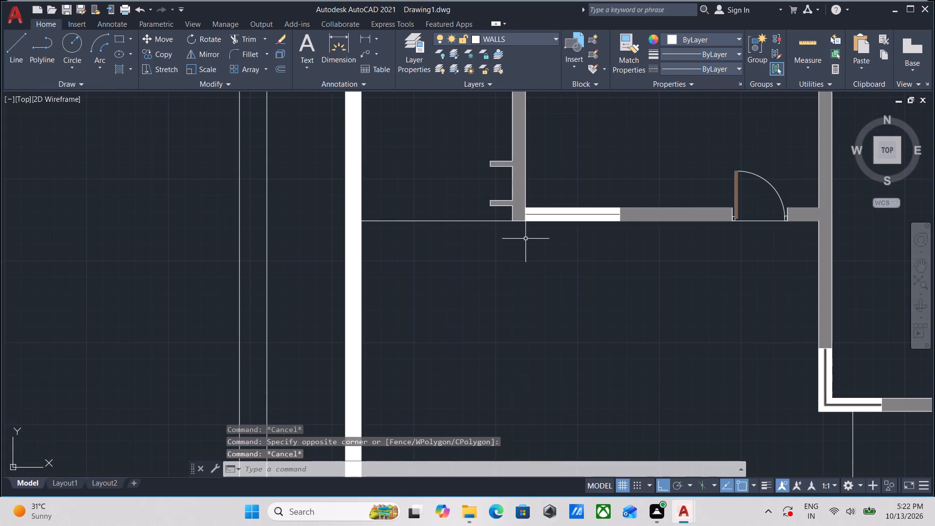
# Examine the yard outline's line between the corner window and the south boundary wall, and the yard area around it.
pyautogui.scroll(-1, 525, 239)
pyautogui.click(806, 393)
pyautogui.click(638, 370)
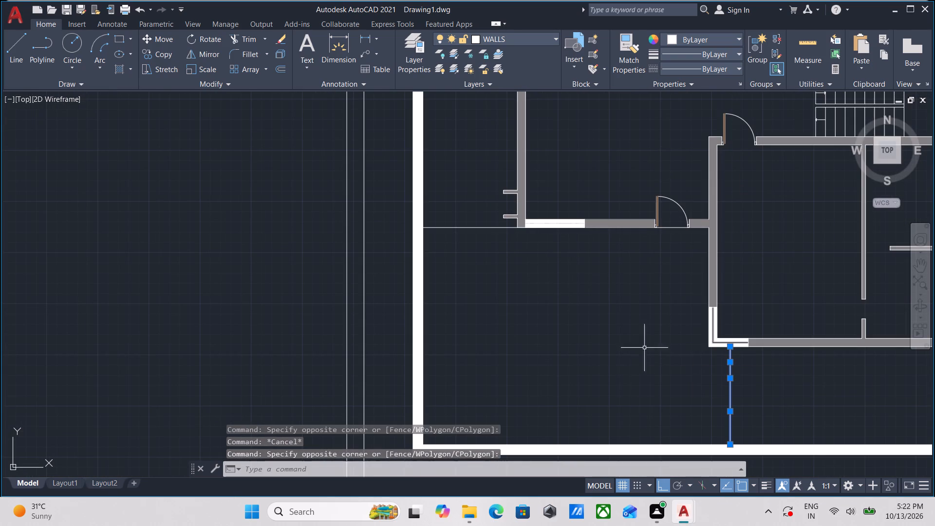
pyautogui.scroll(1, 657, 281)
pyautogui.moveTo(478, 300); pyautogui.dragTo(485, 302, button='middle')
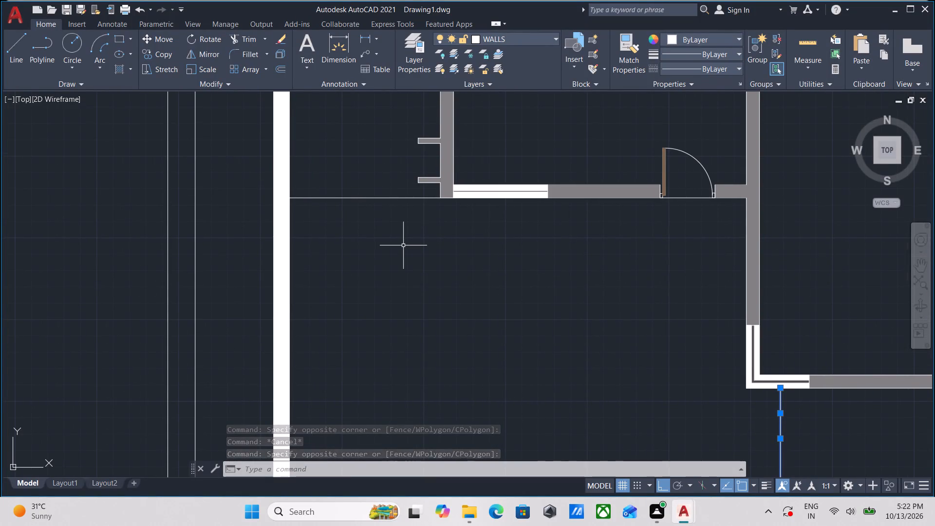
pyautogui.press('Escape')
pyautogui.scroll(-2, 418, 231)
pyautogui.scroll(2, 569, 314)
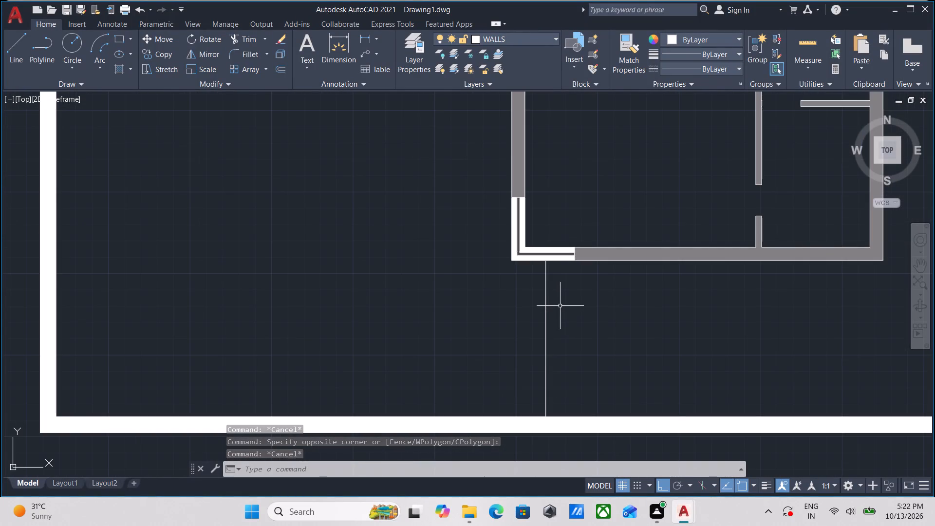
pyautogui.moveTo(332, 245); pyautogui.dragTo(500, 295, button='middle')
pyautogui.moveTo(479, 275); pyautogui.dragTo(509, 285, button='middle')
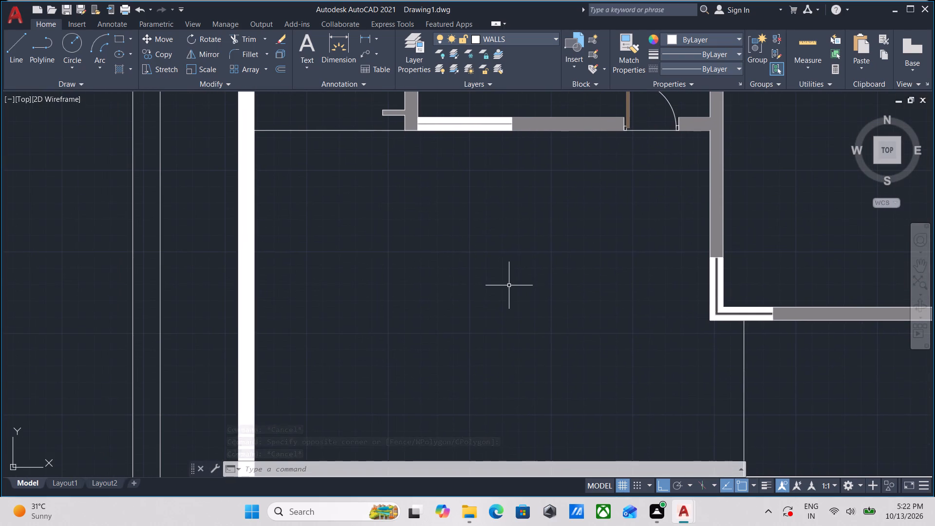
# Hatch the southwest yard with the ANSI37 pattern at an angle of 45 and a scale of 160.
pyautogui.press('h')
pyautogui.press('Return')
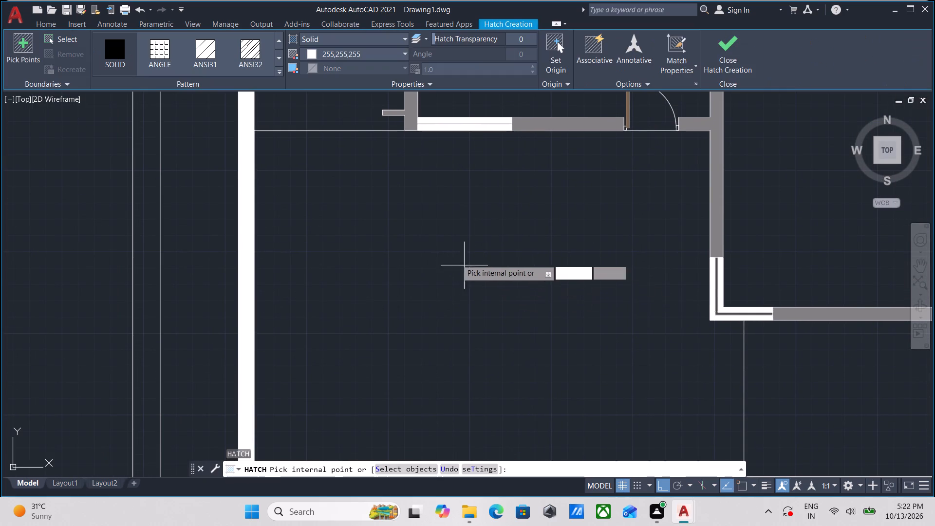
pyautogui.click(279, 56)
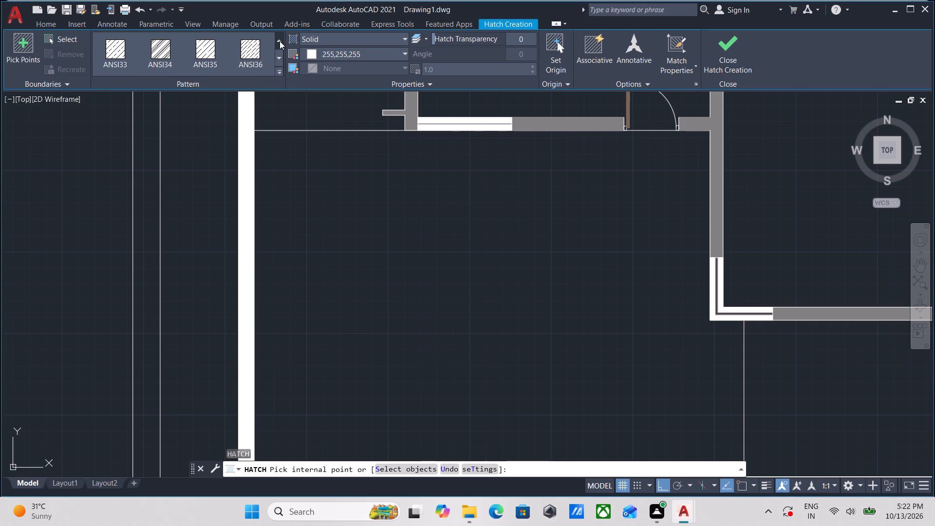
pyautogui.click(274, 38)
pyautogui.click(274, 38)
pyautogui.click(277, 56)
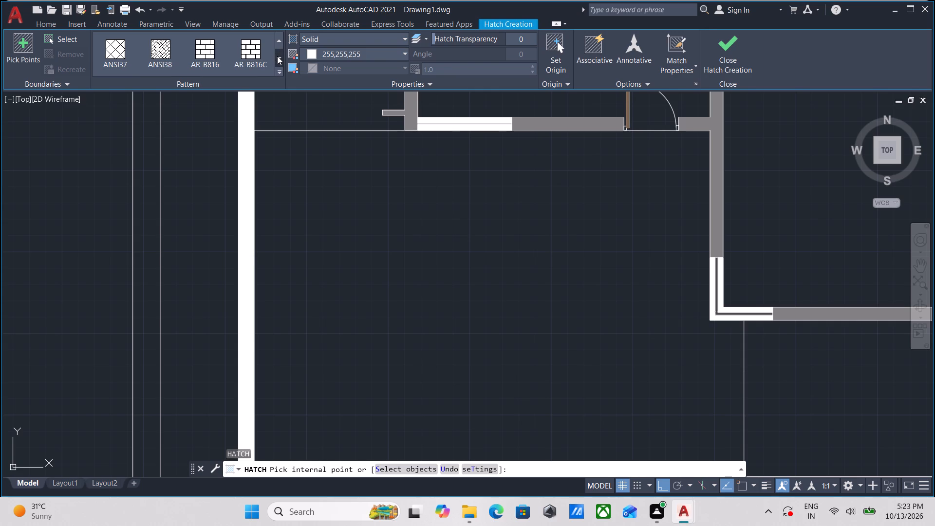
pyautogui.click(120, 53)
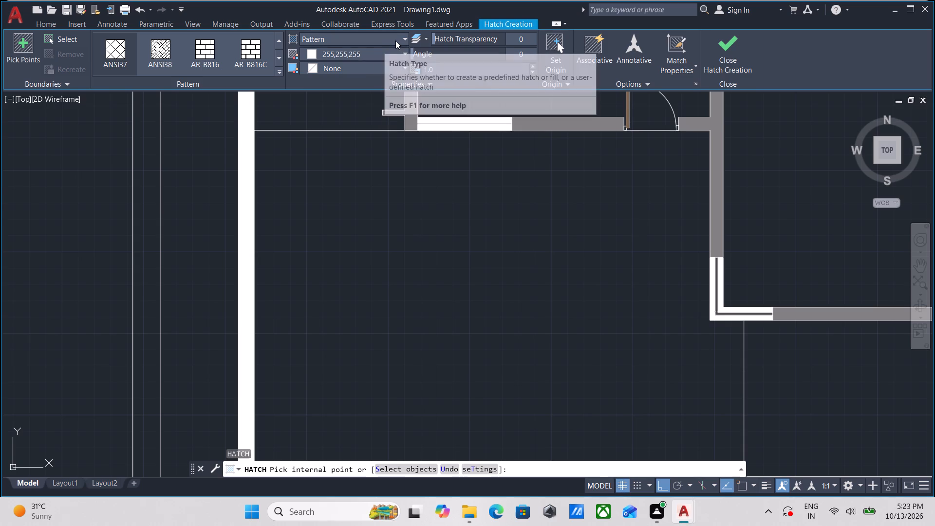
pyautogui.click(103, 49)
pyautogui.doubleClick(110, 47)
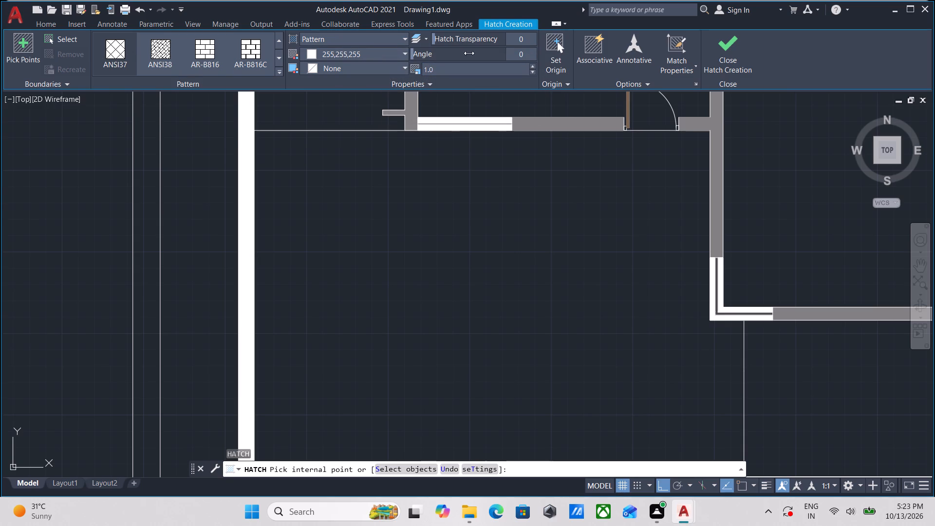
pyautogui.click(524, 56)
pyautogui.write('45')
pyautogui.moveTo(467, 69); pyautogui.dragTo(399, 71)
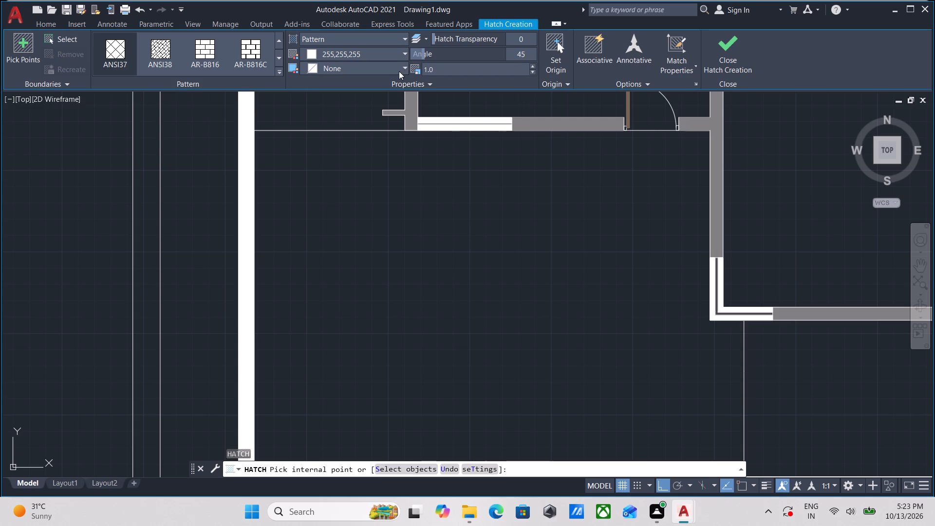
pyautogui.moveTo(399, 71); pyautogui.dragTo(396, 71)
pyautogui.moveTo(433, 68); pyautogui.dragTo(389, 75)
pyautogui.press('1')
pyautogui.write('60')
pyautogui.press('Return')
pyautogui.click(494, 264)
# Examine the hatch grid across the southwest yard up close and against the surrounding plan, and leave the Hatch command.
pyautogui.scroll(-1, 511, 255)
pyautogui.moveTo(516, 251); pyautogui.dragTo(542, 223, button='middle')
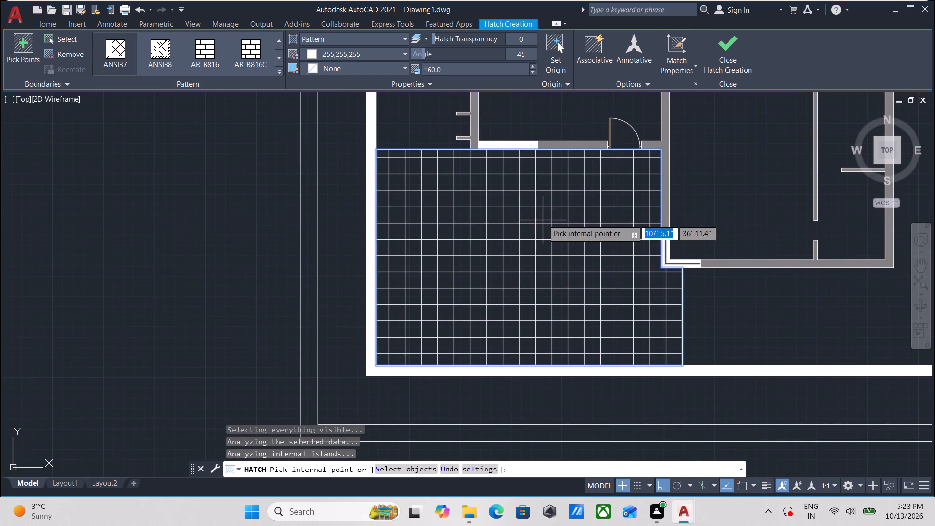
pyautogui.scroll(2, 534, 198)
pyautogui.scroll(-2, 557, 167)
pyautogui.moveTo(595, 186); pyautogui.dragTo(584, 200, button='middle')
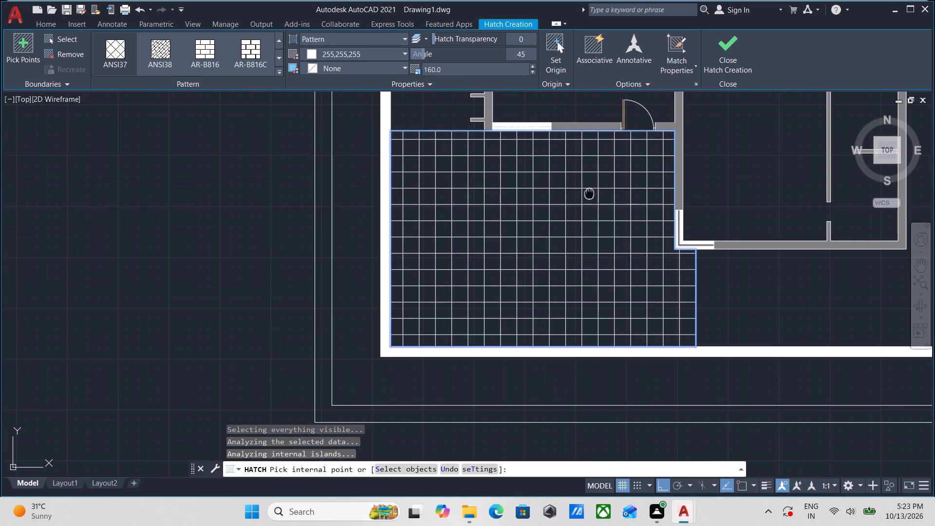
pyautogui.moveTo(584, 200); pyautogui.dragTo(566, 220, button='middle')
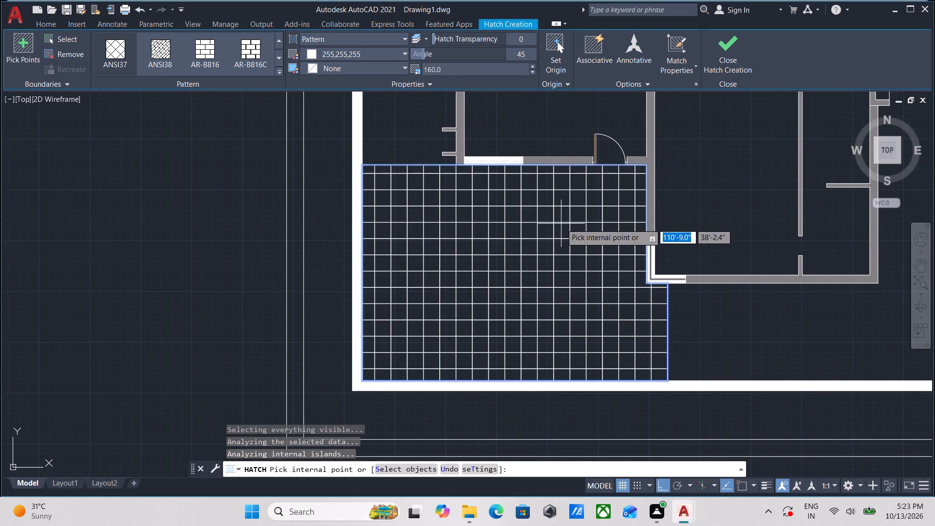
pyautogui.scroll(2, 561, 224)
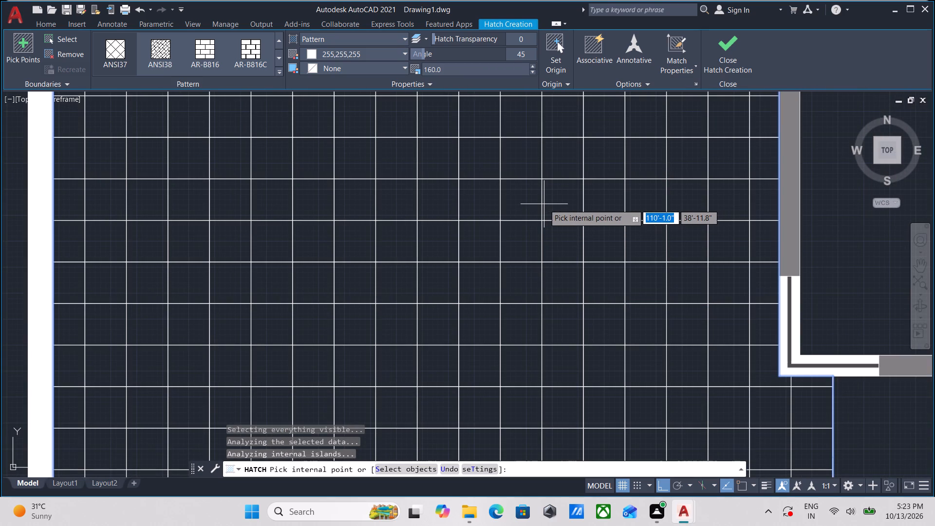
pyautogui.scroll(-3, 544, 204)
pyautogui.moveTo(561, 200); pyautogui.dragTo(561, 216, button='middle')
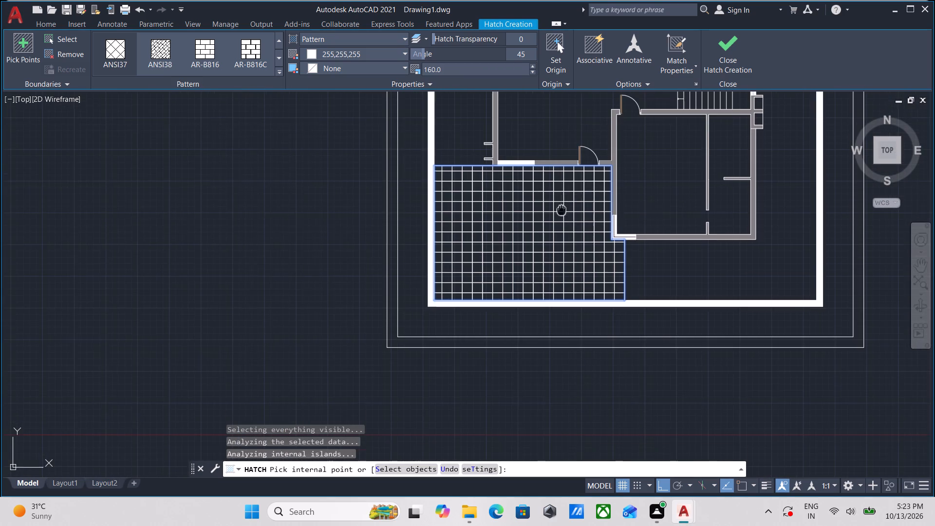
pyautogui.moveTo(561, 216); pyautogui.dragTo(561, 224, button='middle')
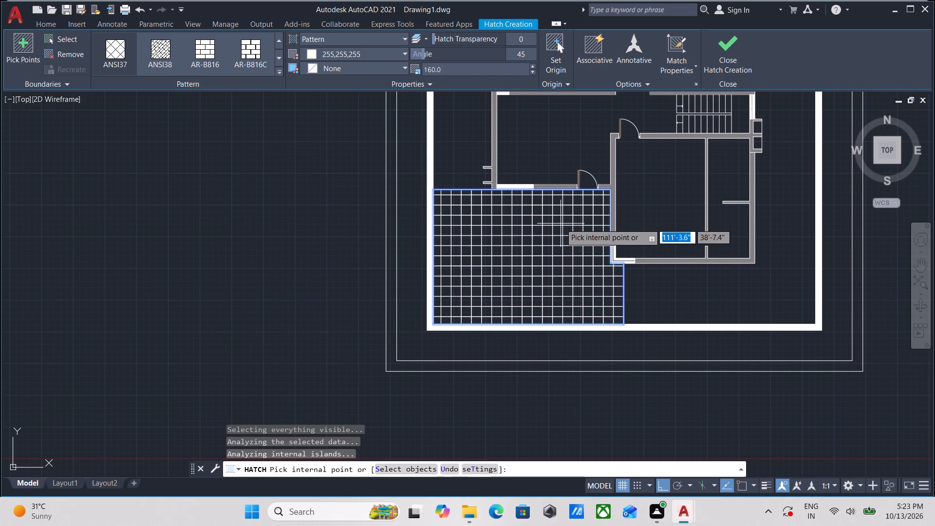
pyautogui.press('Escape')
pyautogui.scroll(2, 451, 203)
pyautogui.press('Escape')
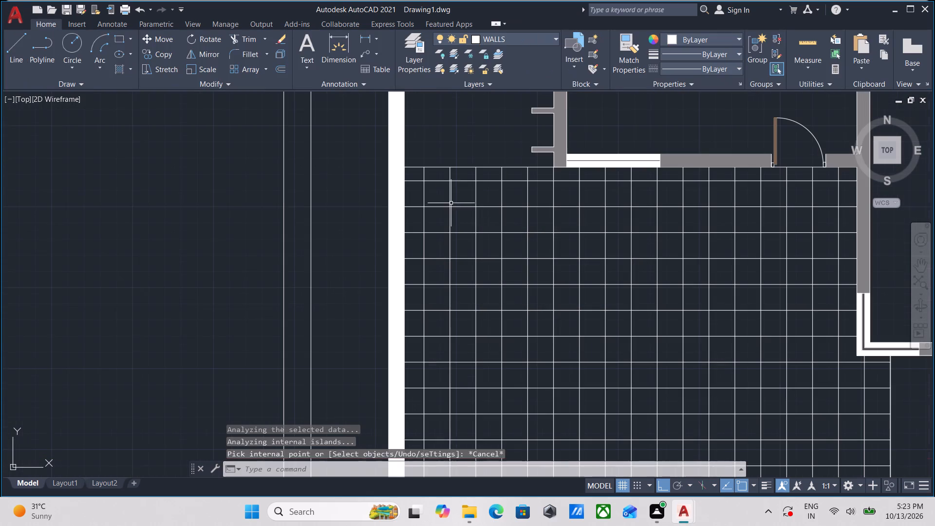
# Erase the yard hatch together with the line joining the west boundary wall to the west room's southwest corner.
pyautogui.click(455, 131)
pyautogui.click(436, 204)
pyautogui.rightClick(436, 204)
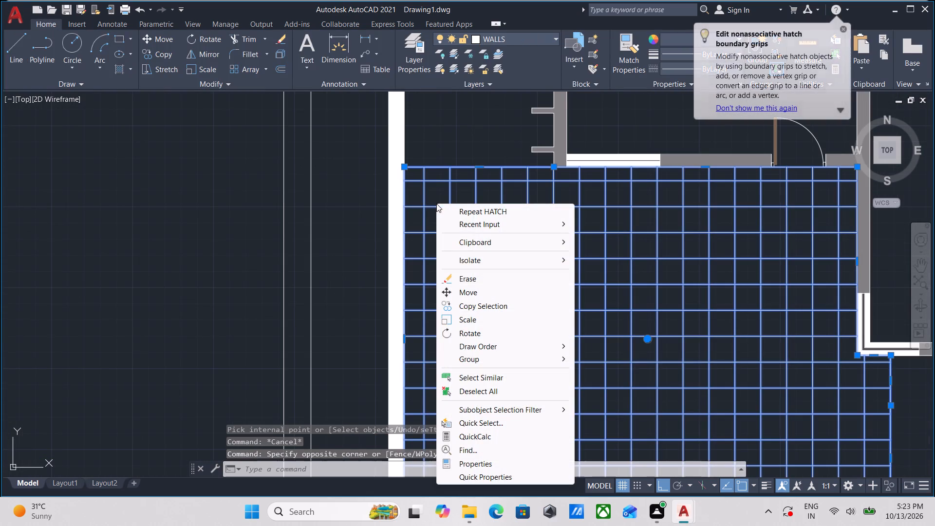
pyautogui.click(483, 277)
pyautogui.scroll(-1, 492, 166)
pyautogui.moveTo(492, 166); pyautogui.dragTo(493, 154, button='middle')
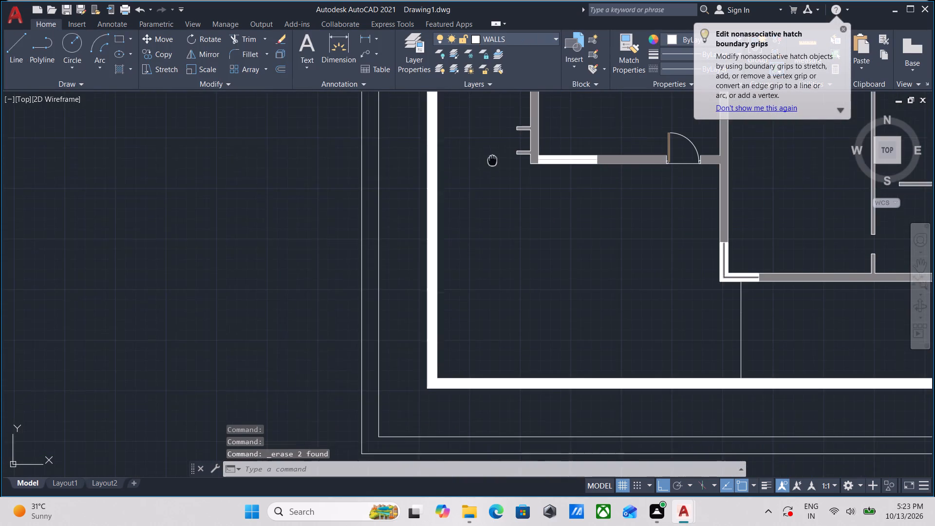
pyautogui.moveTo(493, 154); pyautogui.dragTo(495, 147, button='middle')
pyautogui.scroll(-1, 504, 165)
pyautogui.moveTo(507, 177); pyautogui.dragTo(468, 232, button='middle')
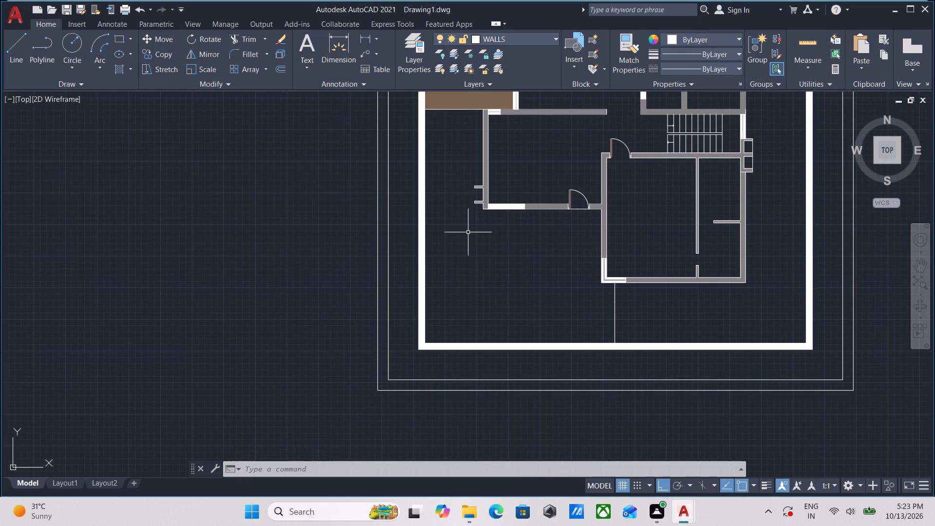
# Erase both line segments running from the corner window down to the south boundary wall.
pyautogui.moveTo(668, 321); pyautogui.dragTo(654, 321)
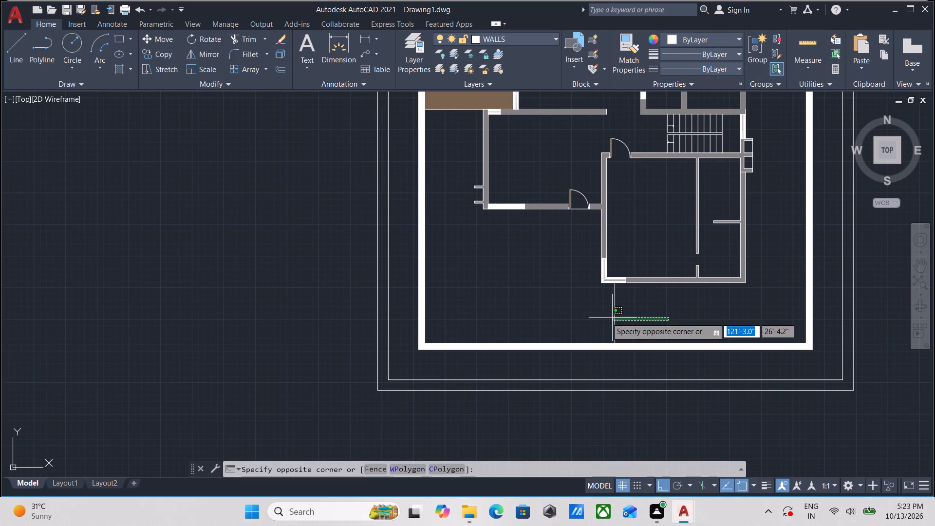
pyautogui.click(590, 316)
pyautogui.rightClick(590, 316)
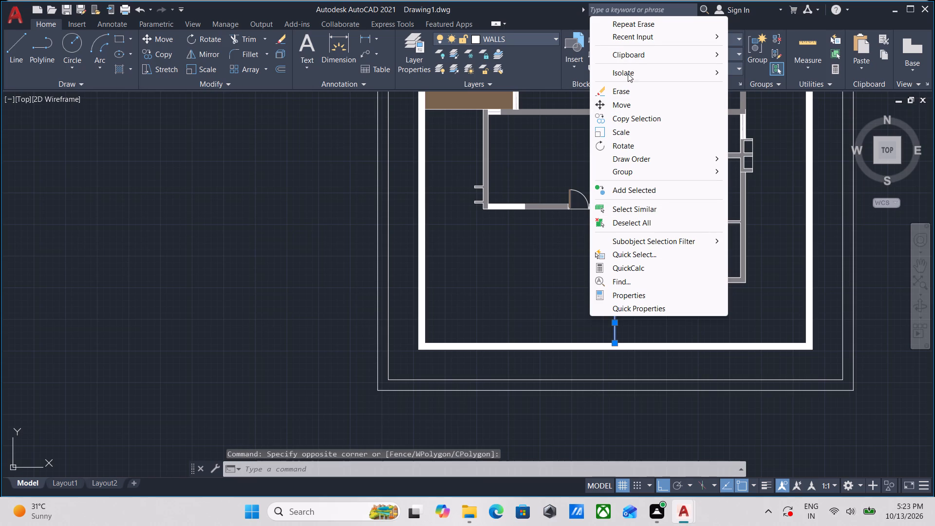
pyautogui.click(621, 93)
pyautogui.scroll(2, 636, 325)
pyautogui.moveTo(616, 274); pyautogui.dragTo(571, 248)
pyautogui.click(548, 246)
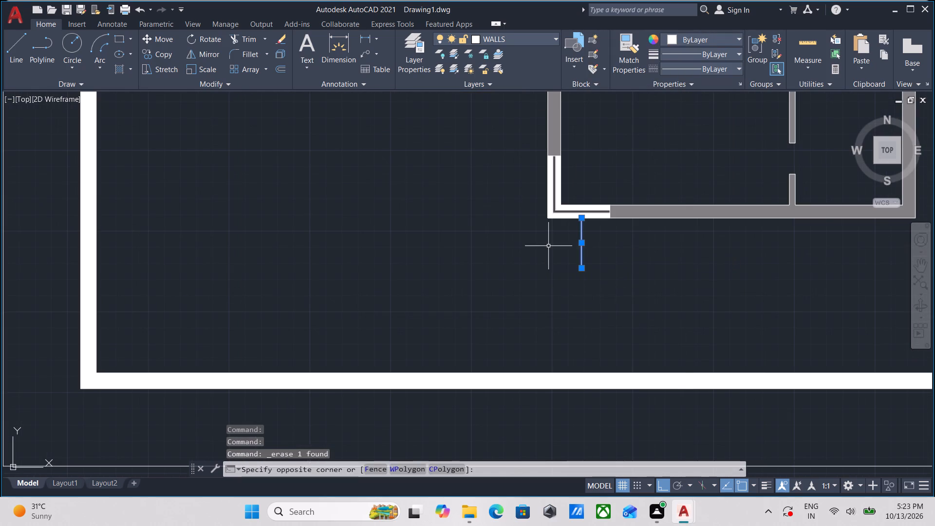
pyautogui.rightClick(548, 246)
pyautogui.click(604, 272)
pyautogui.scroll(-1, 458, 247)
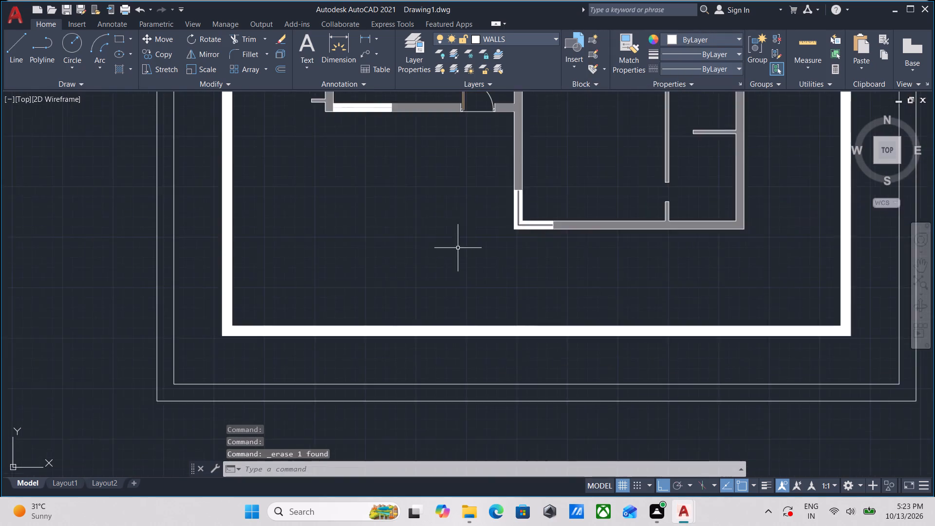
# Erase the leftover outline line along the outer face of the west room's south wall, across the door opening.
pyautogui.moveTo(458, 257); pyautogui.dragTo(519, 344, button='middle')
pyautogui.write('re')
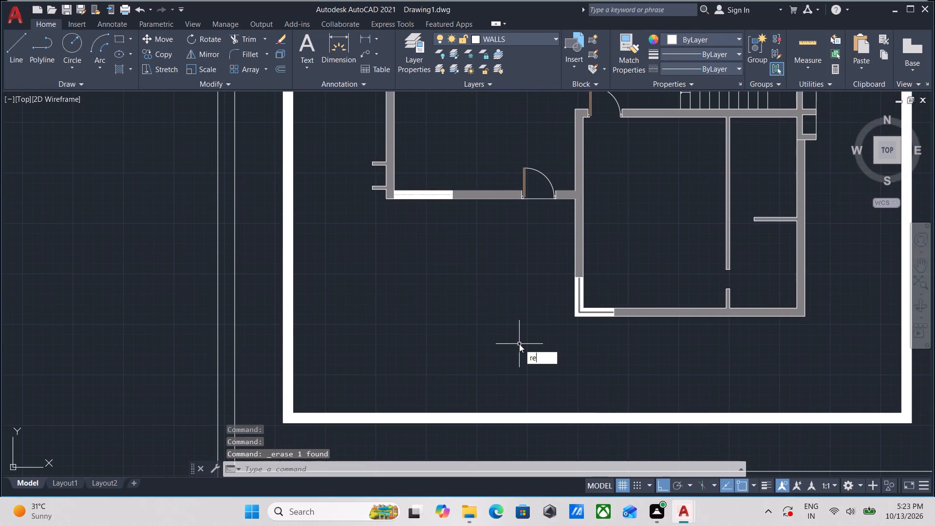
pyautogui.press('Escape')
pyautogui.scroll(2, 530, 196)
pyautogui.moveTo(550, 244); pyautogui.dragTo(550, 239)
pyautogui.click(539, 196)
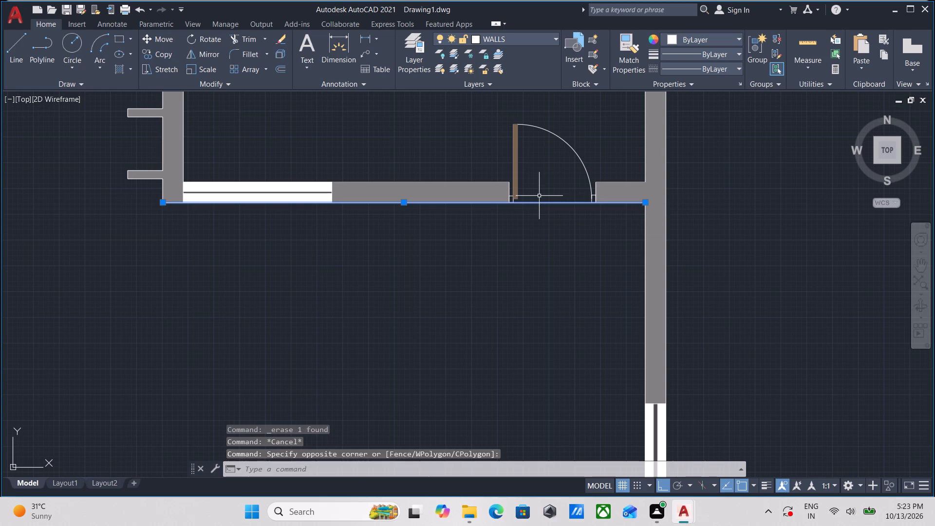
pyautogui.rightClick(539, 196)
pyautogui.click(576, 270)
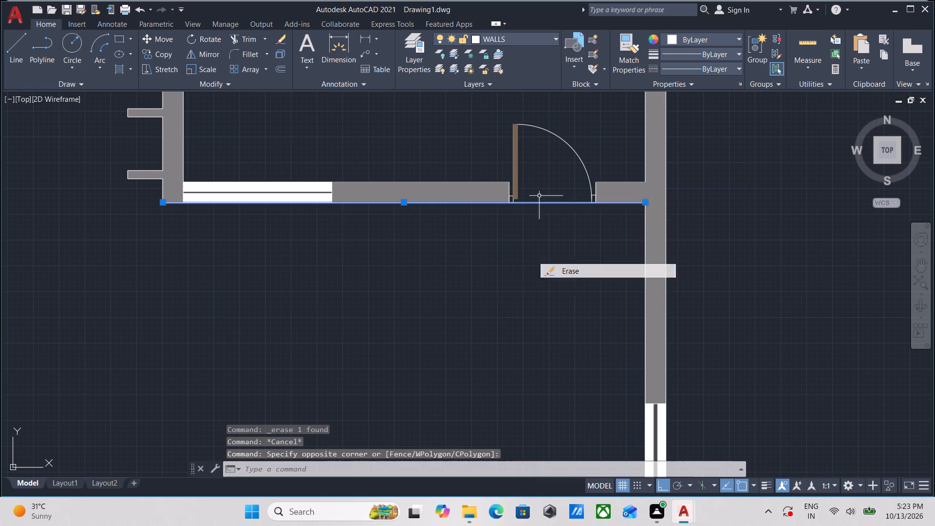
# Draw a rectangle about 29'-1.5" by 22'-1.5" from the wall corner beside the door to the boundary wall's southwest inner corner.
pyautogui.scroll(-1, 552, 242)
pyautogui.moveTo(552, 242); pyautogui.dragTo(556, 236, button='middle')
pyautogui.write('rec')
pyautogui.press('Return')
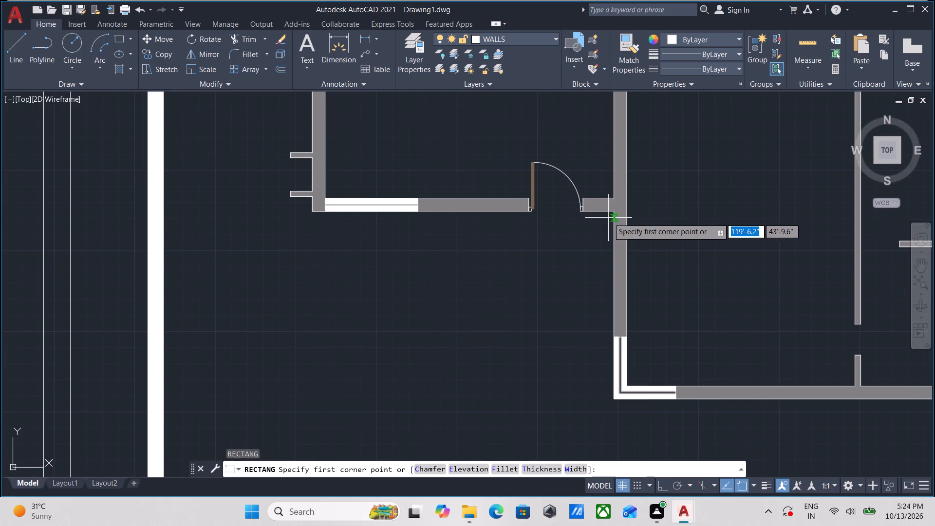
pyautogui.click(613, 214)
pyautogui.moveTo(503, 285); pyautogui.dragTo(635, 179, button='middle')
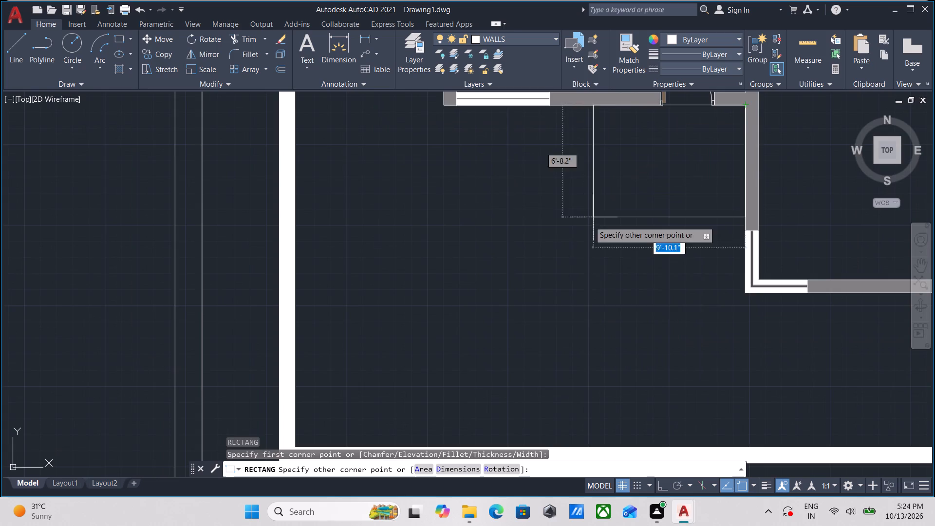
pyautogui.moveTo(494, 318); pyautogui.dragTo(568, 221, button='middle')
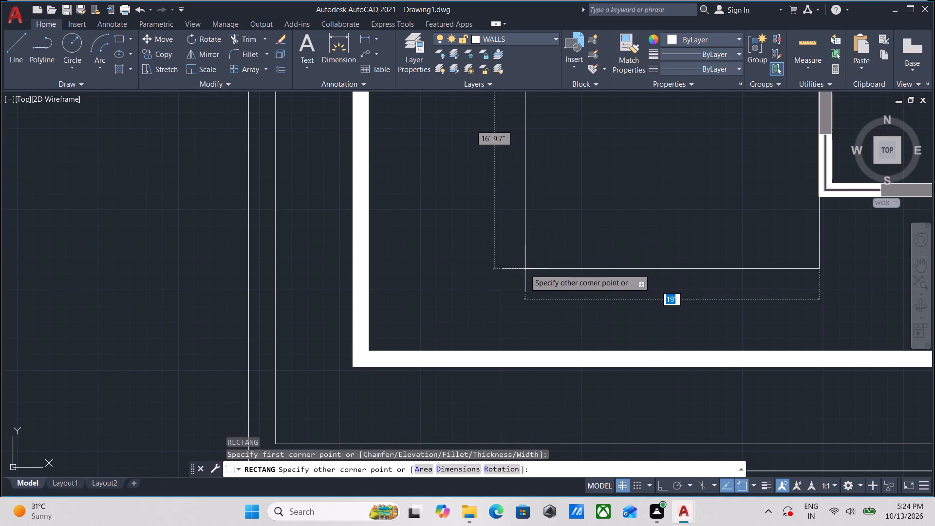
pyautogui.moveTo(532, 263); pyautogui.dragTo(555, 246, button='middle')
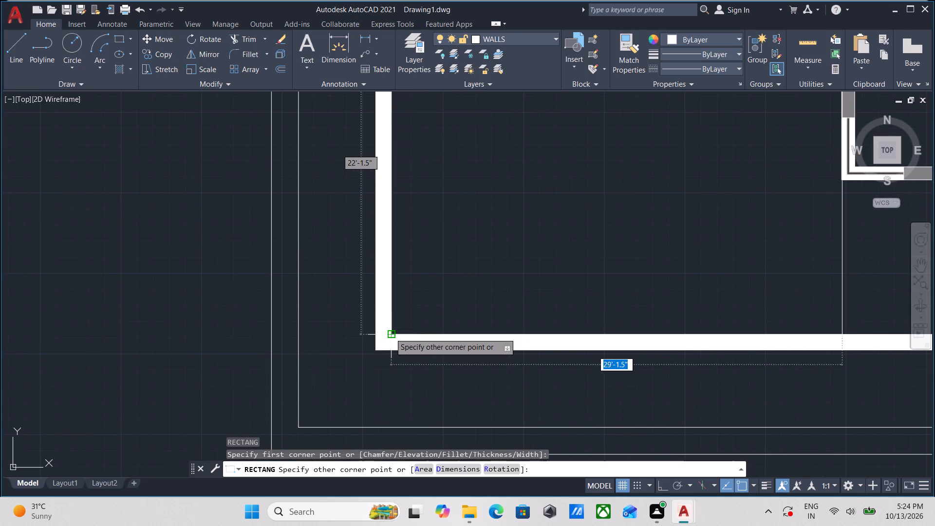
pyautogui.click(390, 333)
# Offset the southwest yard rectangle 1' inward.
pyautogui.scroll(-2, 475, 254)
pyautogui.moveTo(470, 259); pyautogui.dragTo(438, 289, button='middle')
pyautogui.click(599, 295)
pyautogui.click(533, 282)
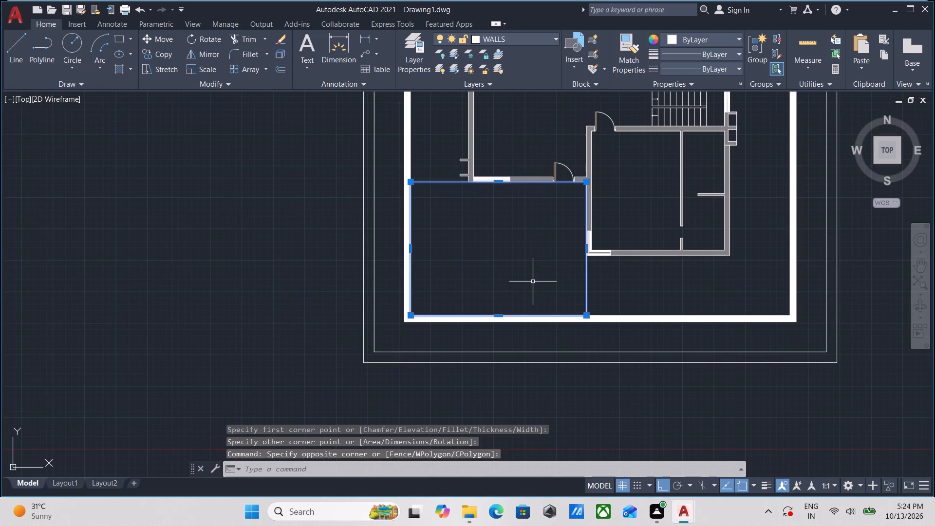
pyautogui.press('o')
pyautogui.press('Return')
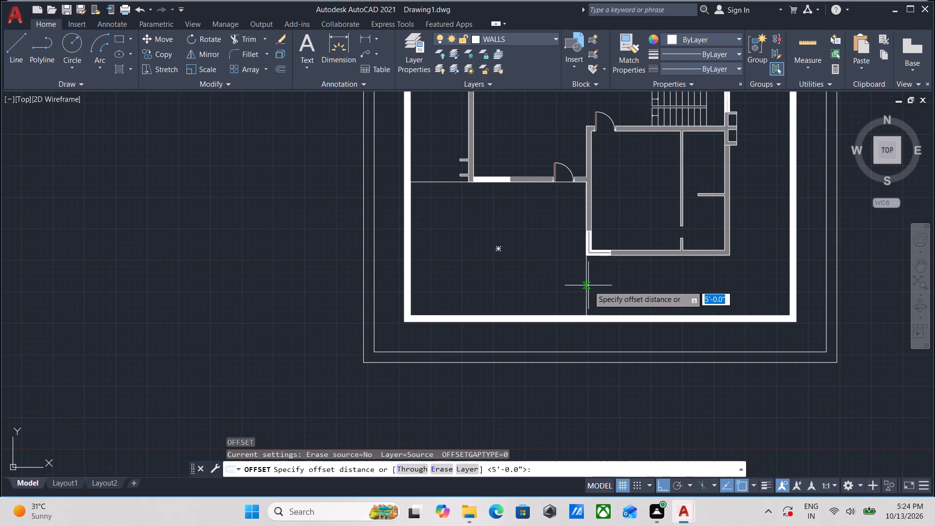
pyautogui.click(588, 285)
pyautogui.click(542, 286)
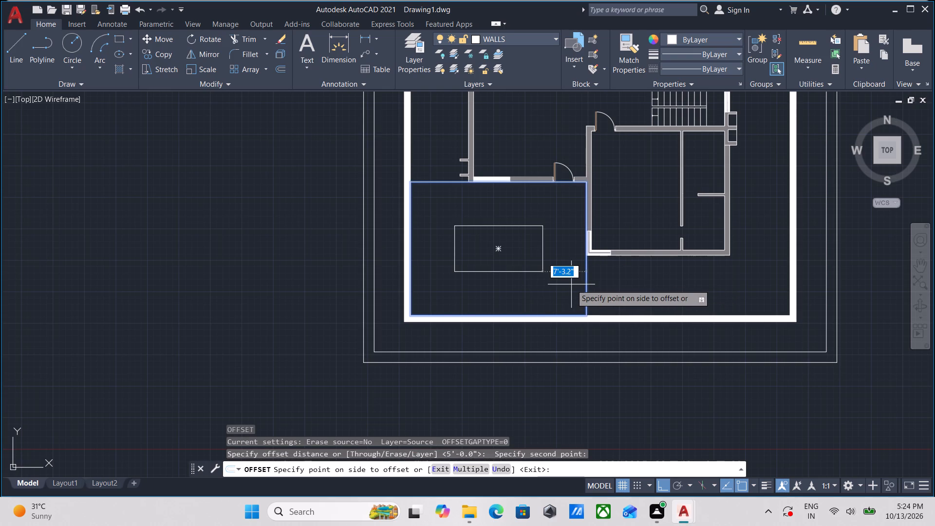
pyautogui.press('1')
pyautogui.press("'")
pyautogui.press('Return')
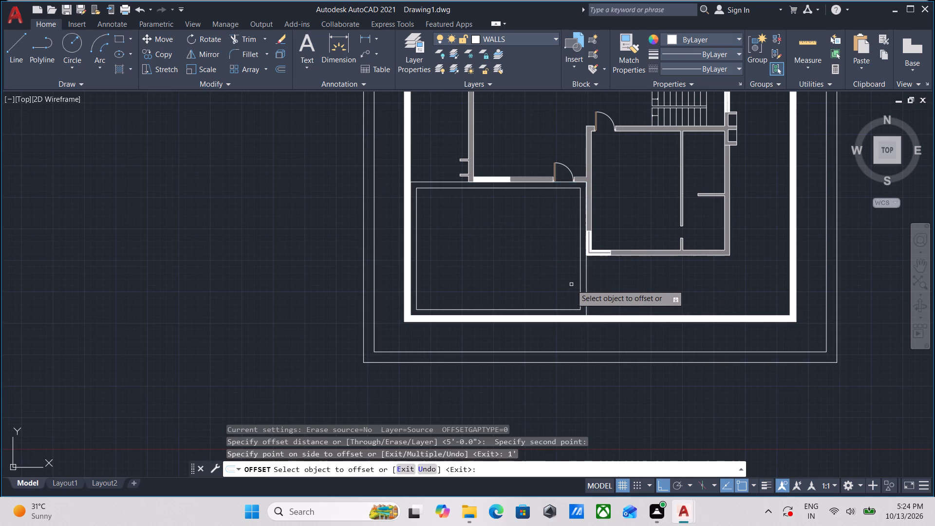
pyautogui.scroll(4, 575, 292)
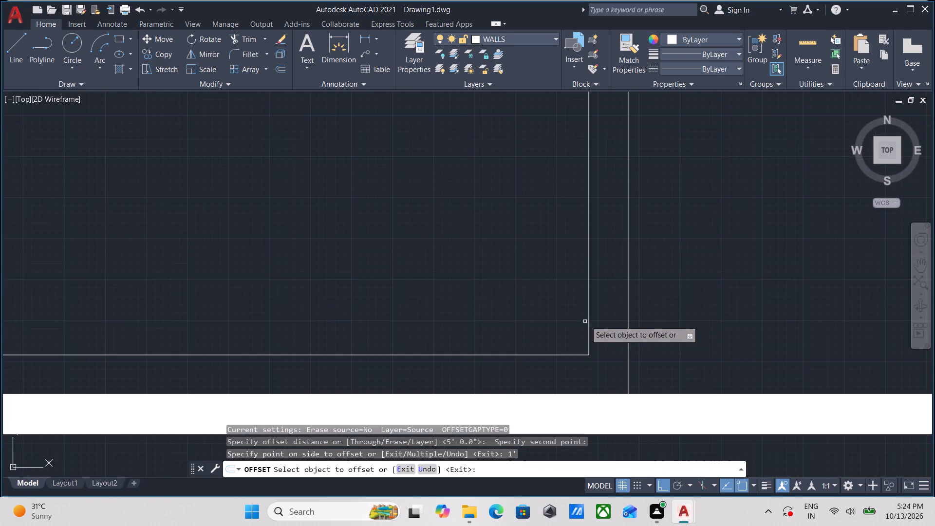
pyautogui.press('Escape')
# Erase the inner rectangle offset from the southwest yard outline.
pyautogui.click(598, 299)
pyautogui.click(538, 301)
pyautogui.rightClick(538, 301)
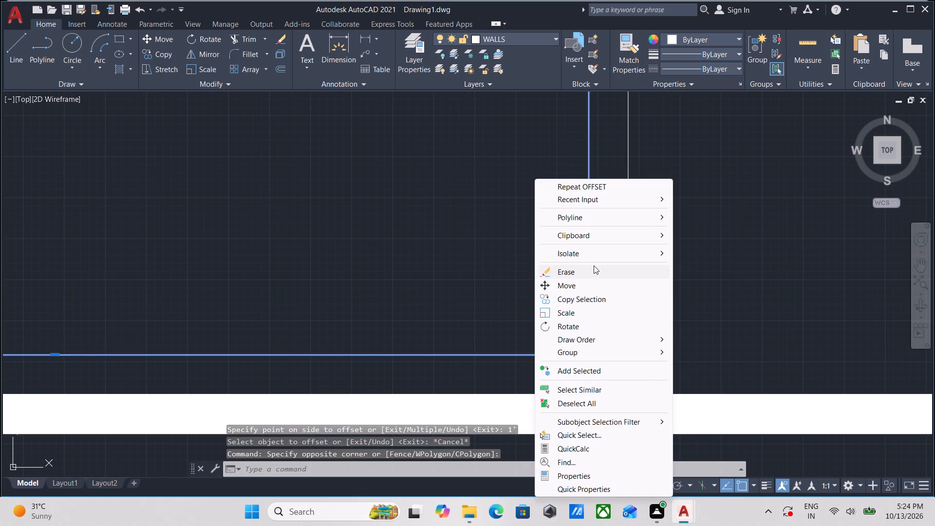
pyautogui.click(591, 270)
# Offset the southwest yard rectangle 2' inward.
pyautogui.click(666, 278)
pyautogui.click(566, 282)
pyautogui.scroll(-1, 565, 282)
pyautogui.moveTo(565, 282); pyautogui.dragTo(598, 288, button='middle')
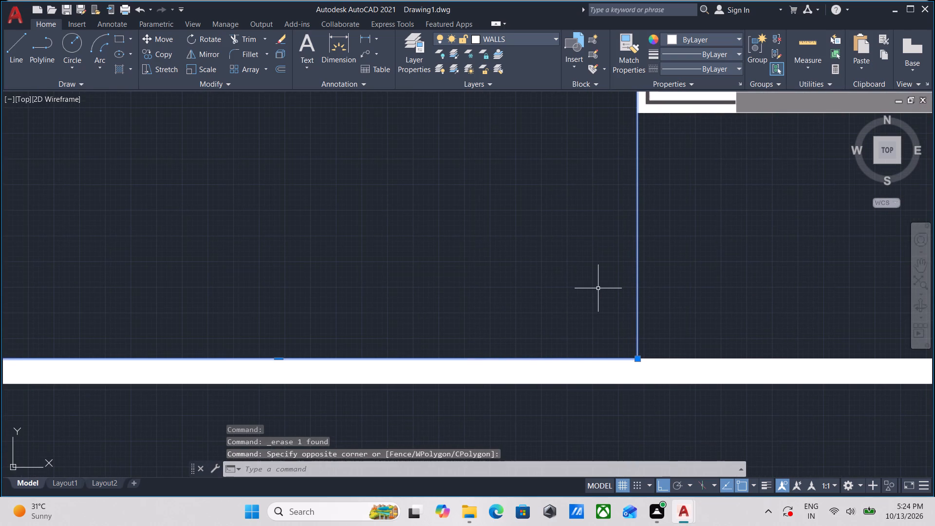
pyautogui.press('o')
pyautogui.press('Return')
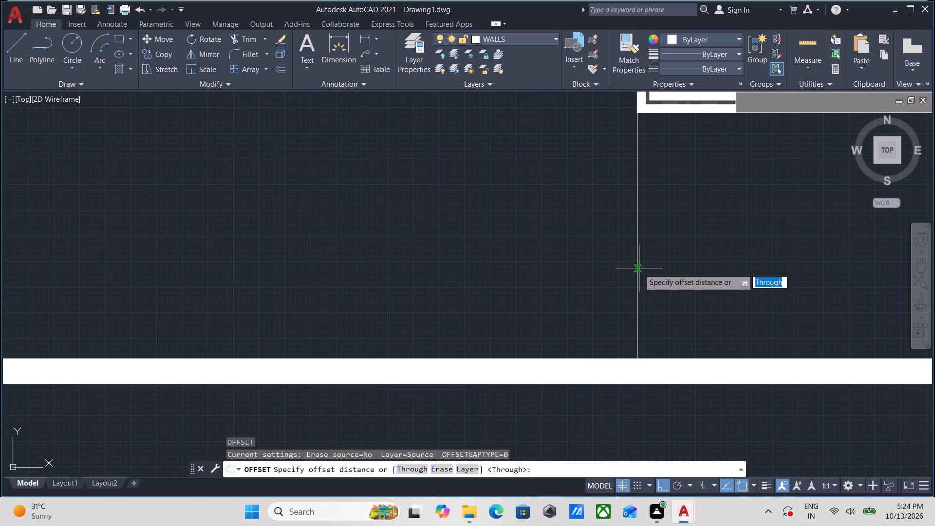
pyautogui.click(639, 268)
pyautogui.click(570, 271)
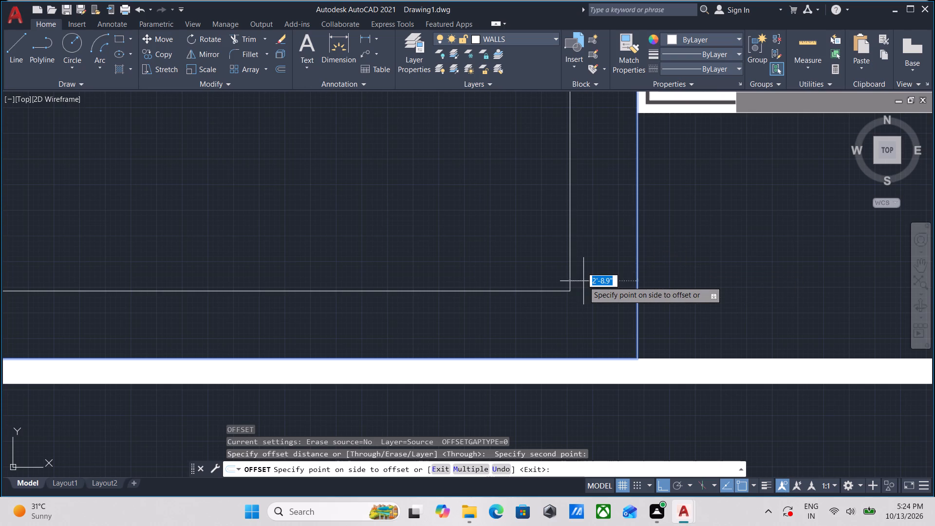
pyautogui.press('2')
pyautogui.press("'")
pyautogui.press('Return')
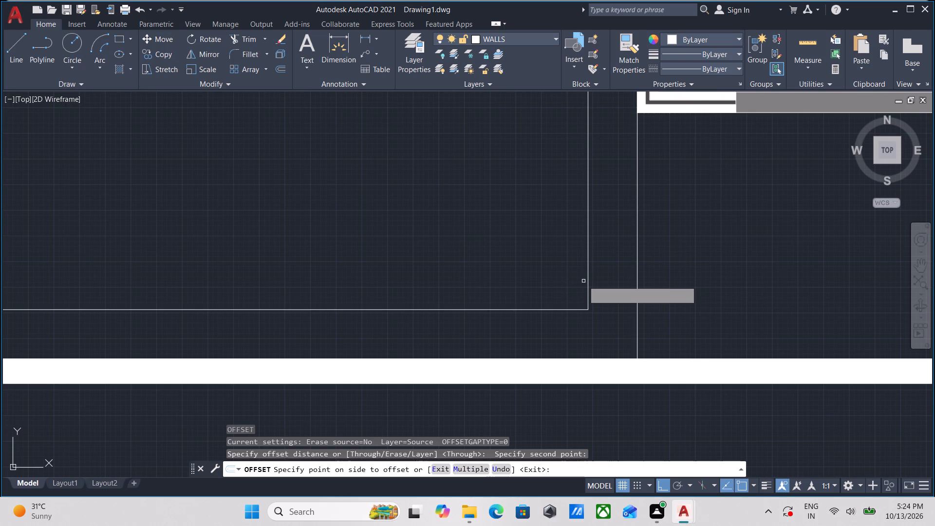
pyautogui.scroll(-2, 588, 292)
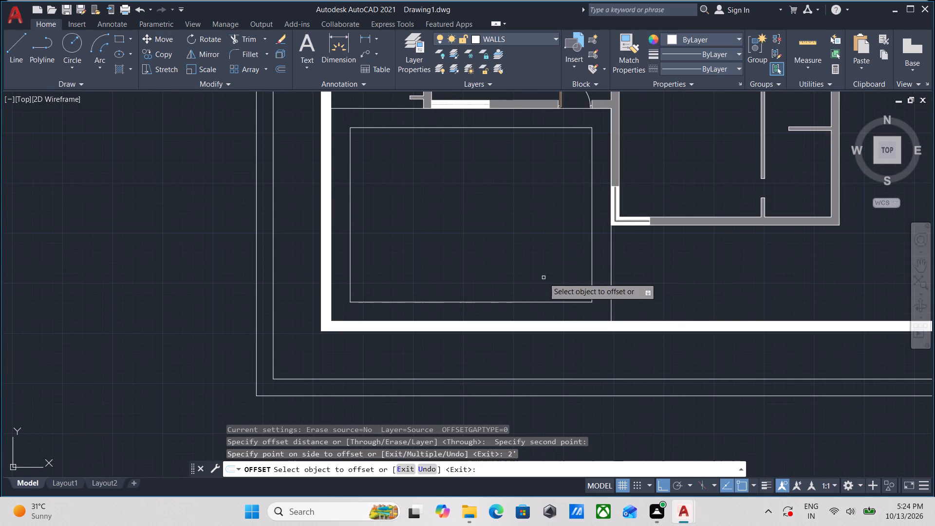
pyautogui.press('Escape')
# Hatch the border band between the two southwest yard rectangles with a Solid fill in colour 199,200,202.
pyautogui.scroll(-1, 502, 251)
pyautogui.moveTo(502, 251); pyautogui.dragTo(514, 314, button='middle')
pyautogui.scroll(2, 522, 244)
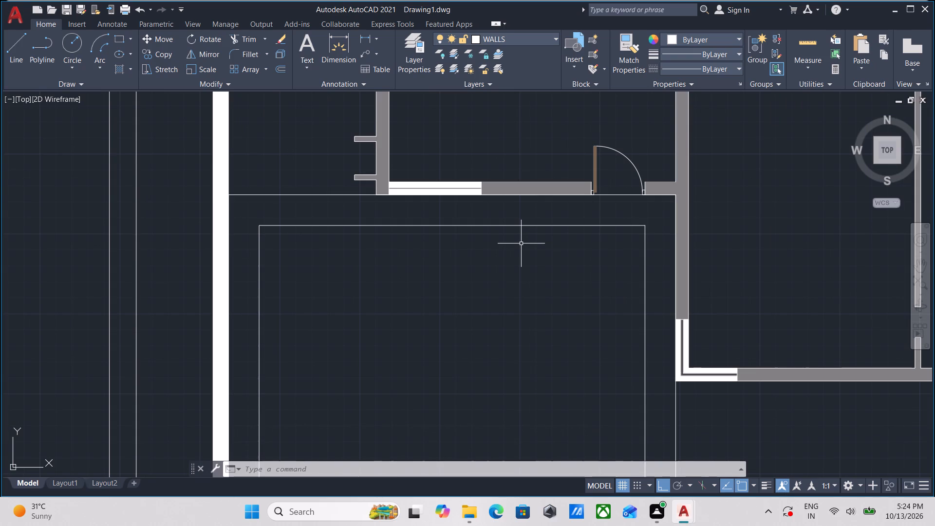
pyautogui.scroll(2, 503, 217)
pyautogui.scroll(-1, 503, 217)
pyautogui.moveTo(503, 222); pyautogui.dragTo(504, 297, button='middle')
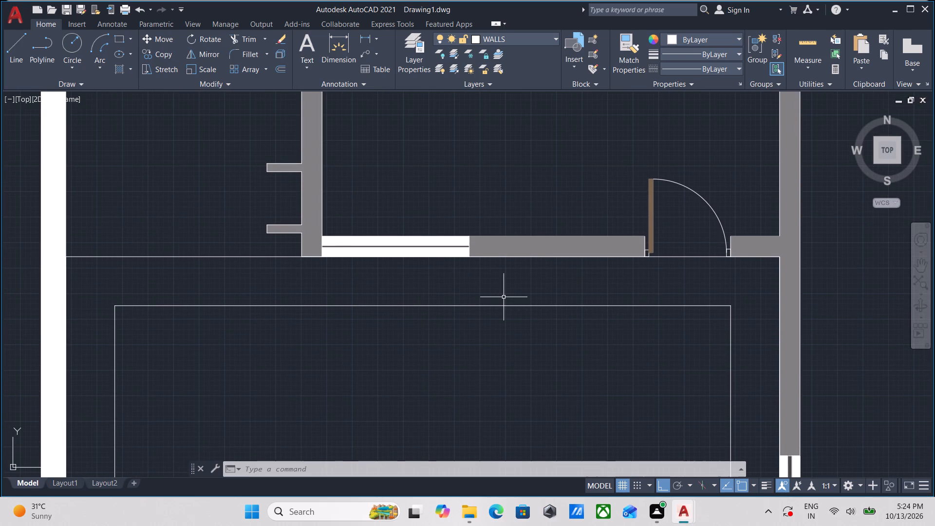
pyautogui.press('h')
pyautogui.press('Return')
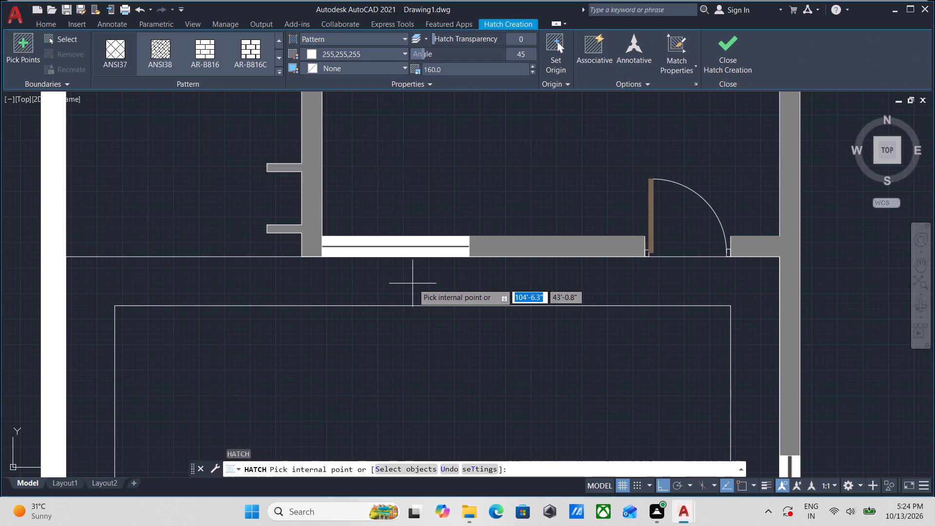
pyautogui.scroll(-3, 413, 283)
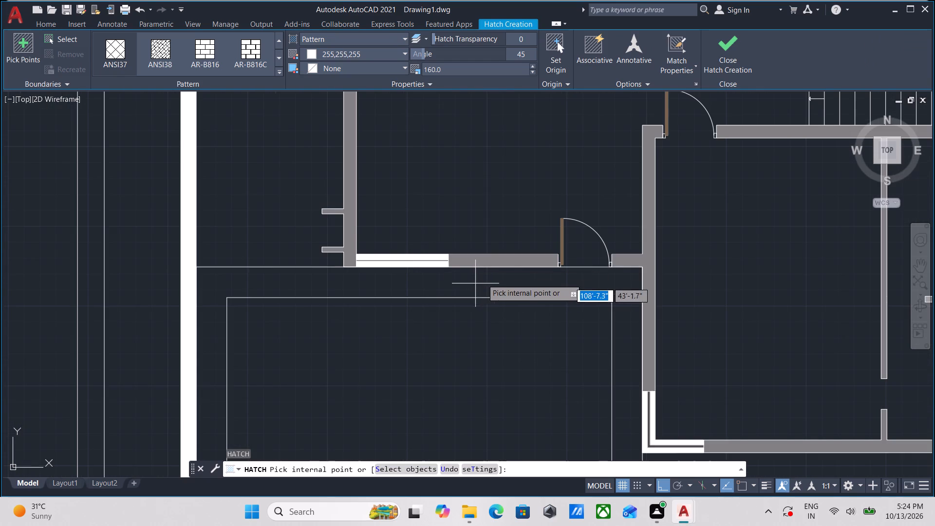
pyautogui.scroll(3, 418, 103)
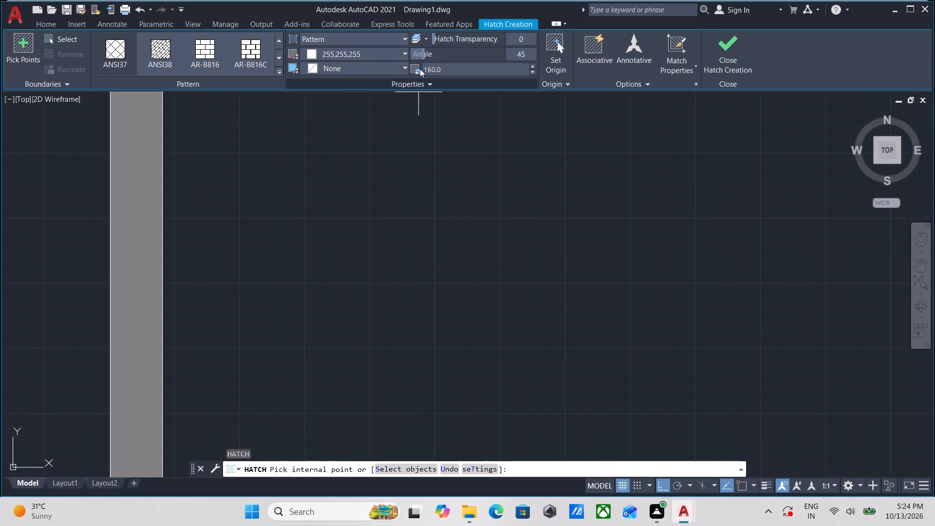
pyautogui.scroll(-2, 414, 52)
pyautogui.click(320, 35)
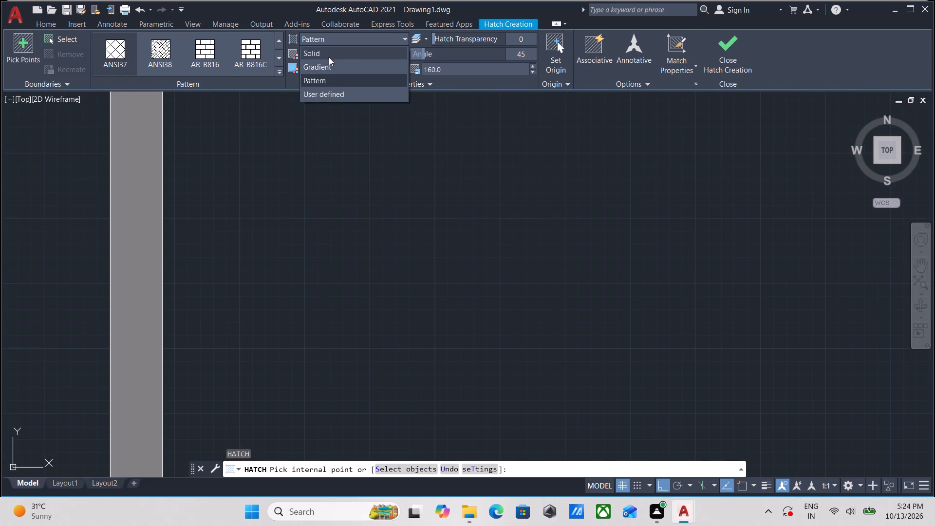
pyautogui.click(323, 51)
pyautogui.click(309, 53)
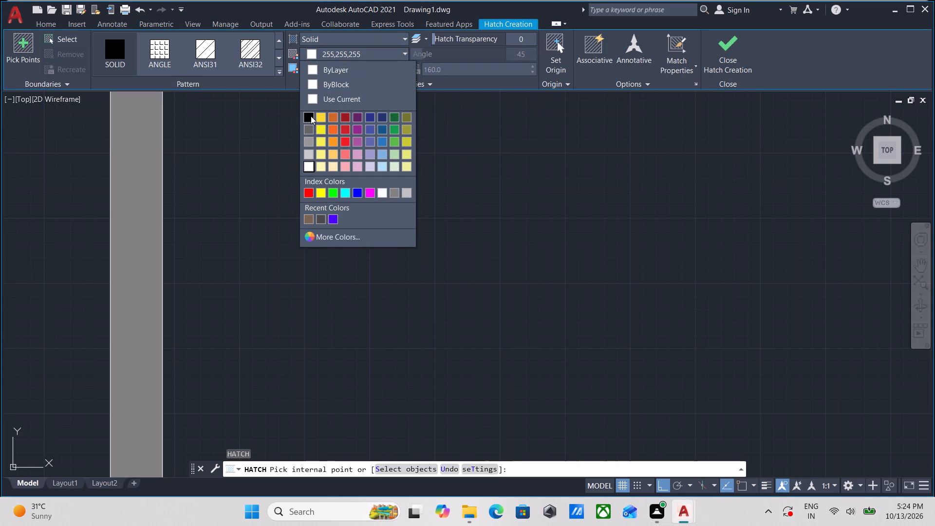
pyautogui.scroll(-1, 334, 144)
pyautogui.click(309, 153)
pyautogui.scroll(-5, 337, 200)
pyautogui.moveTo(362, 254); pyautogui.dragTo(377, 212, button='middle')
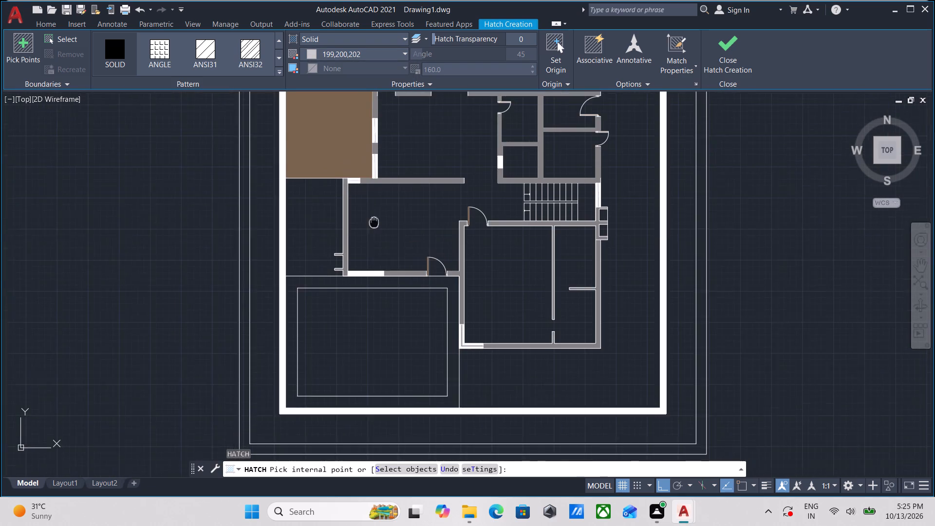
pyautogui.moveTo(377, 212); pyautogui.dragTo(382, 191, button='middle')
pyautogui.click(324, 240)
# Add the area inside the inner yard rectangle to the same solid hatch and finish the Hatch command.
pyautogui.scroll(2, 429, 274)
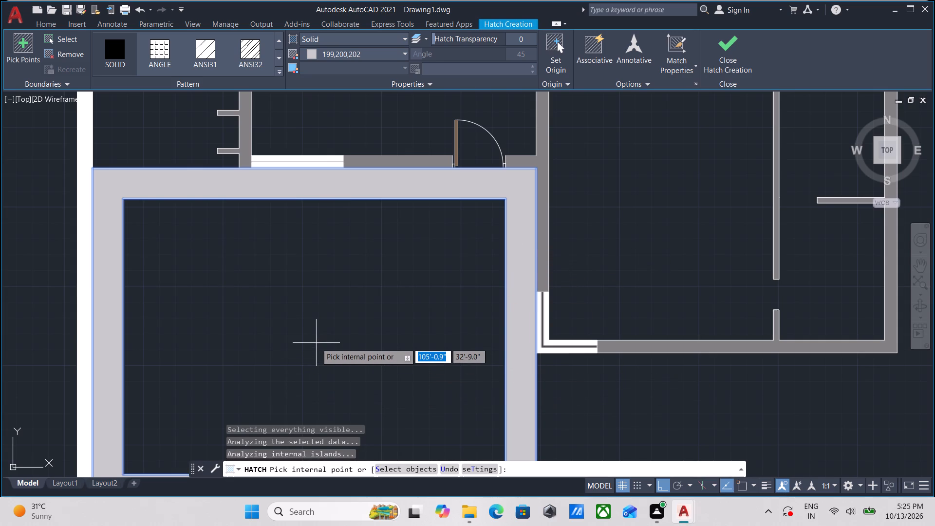
pyautogui.click(320, 311)
pyautogui.scroll(-2, 320, 311)
pyautogui.moveTo(320, 311); pyautogui.dragTo(363, 290, button='middle')
pyautogui.scroll(2, 340, 288)
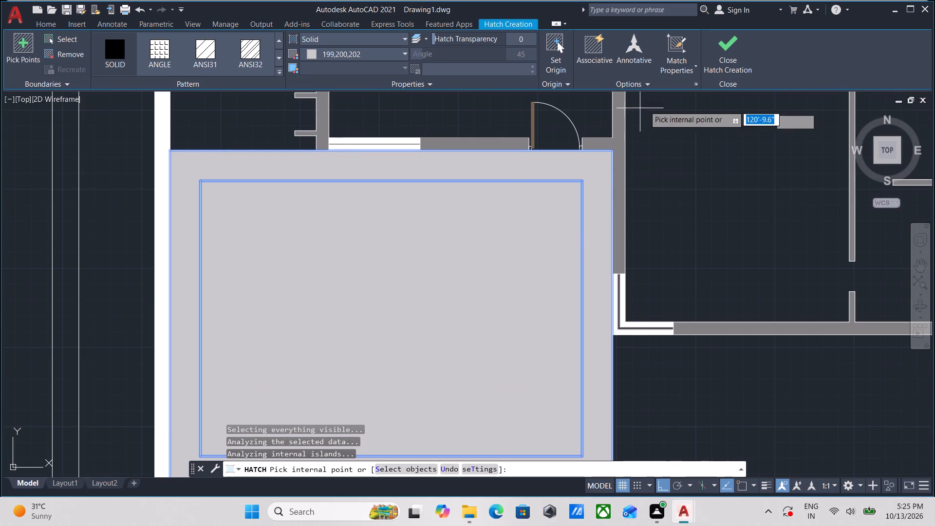
pyautogui.click(741, 47)
# Examine the filled southwest yard up close and against the rooms and outdoor areas of the rest of the plan.
pyautogui.scroll(-3, 477, 213)
pyautogui.moveTo(472, 215); pyautogui.dragTo(419, 254, button='middle')
pyautogui.scroll(2, 450, 243)
pyautogui.moveTo(413, 242); pyautogui.dragTo(476, 188, button='middle')
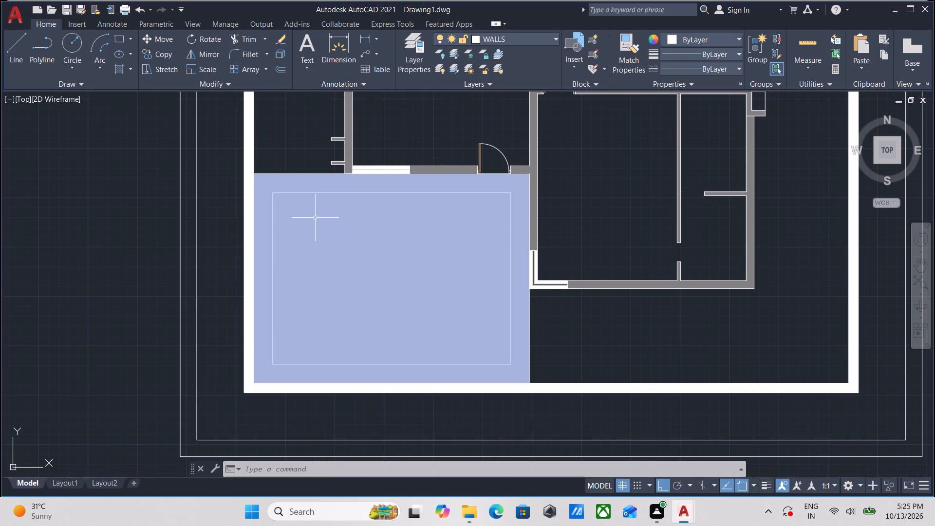
pyautogui.scroll(2, 272, 176)
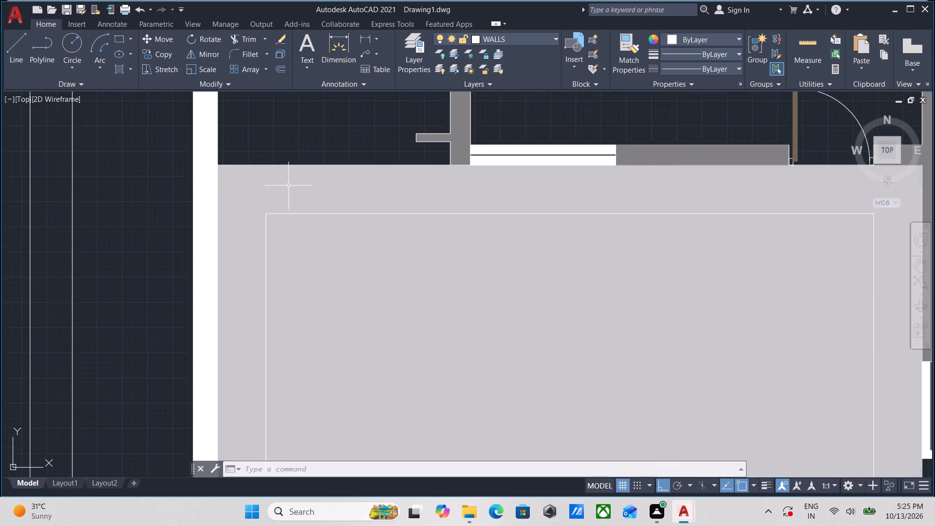
pyautogui.scroll(-2, 289, 186)
pyautogui.moveTo(289, 186); pyautogui.dragTo(239, 354, button='middle')
pyautogui.scroll(-1, 319, 254)
pyautogui.moveTo(319, 254); pyautogui.dragTo(283, 288, button='middle')
pyautogui.moveTo(319, 246); pyautogui.dragTo(289, 289, button='middle')
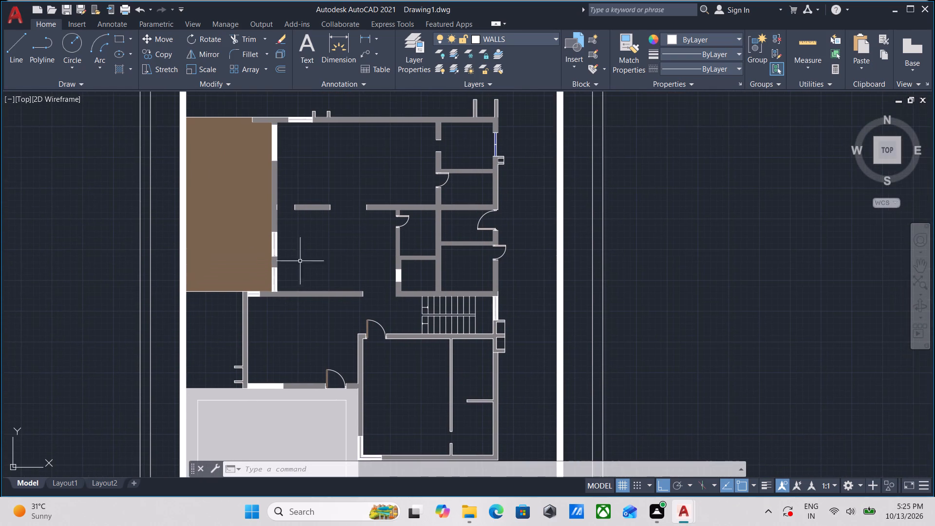
pyautogui.moveTo(310, 239); pyautogui.dragTo(328, 208, button='middle')
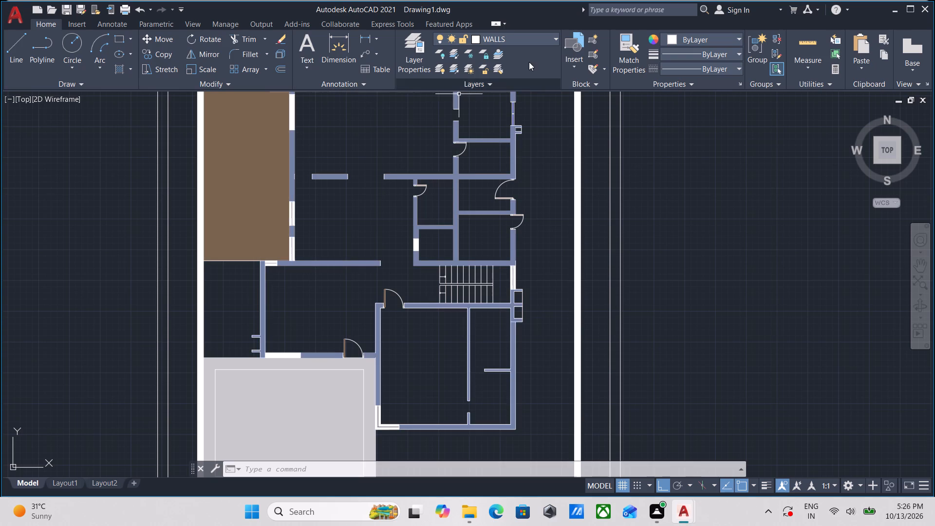
pyautogui.scroll(1, 492, 76)
pyautogui.moveTo(347, 159); pyautogui.dragTo(341, 247, button='middle')
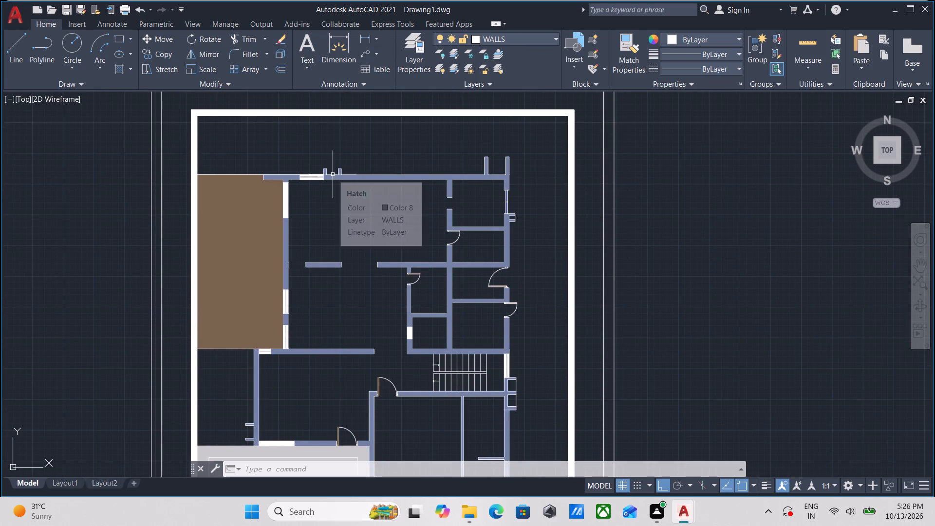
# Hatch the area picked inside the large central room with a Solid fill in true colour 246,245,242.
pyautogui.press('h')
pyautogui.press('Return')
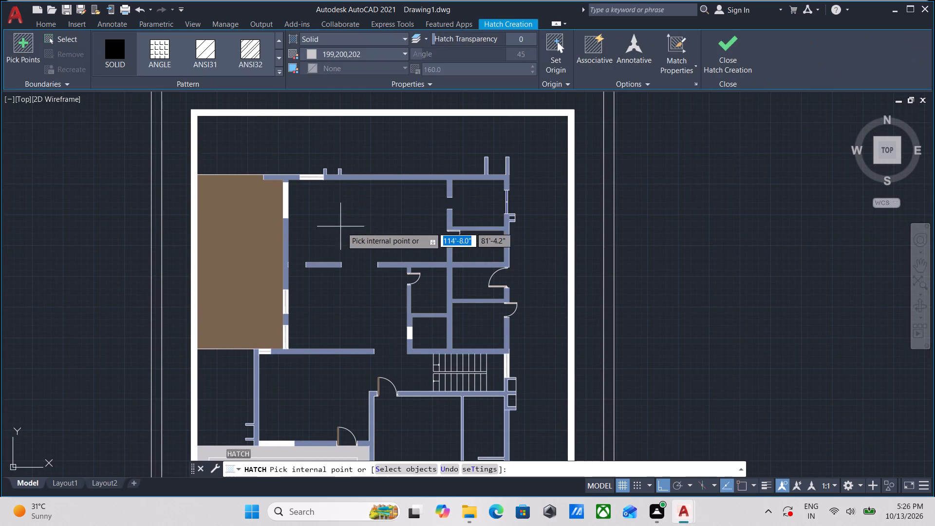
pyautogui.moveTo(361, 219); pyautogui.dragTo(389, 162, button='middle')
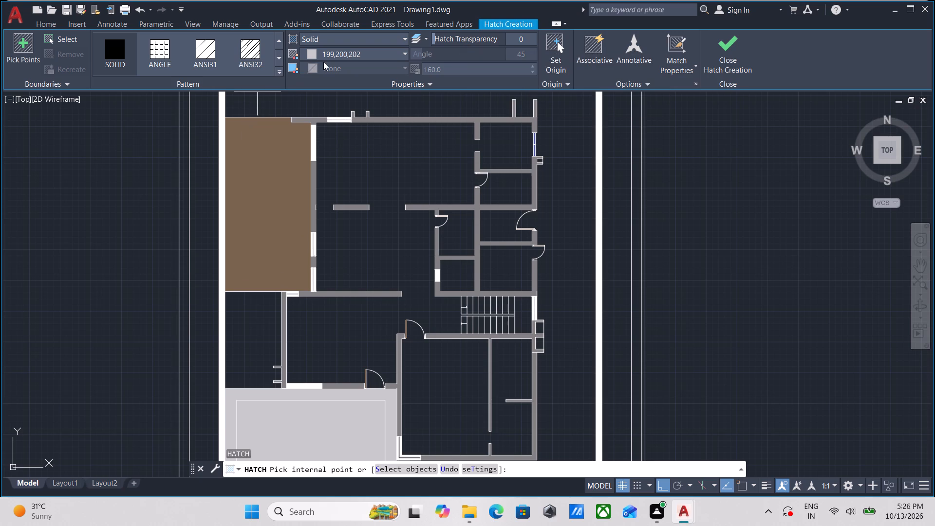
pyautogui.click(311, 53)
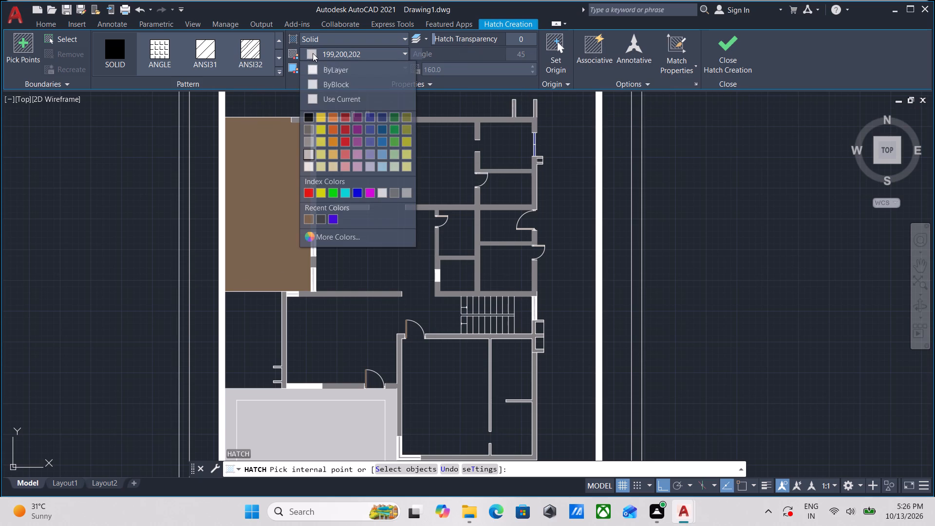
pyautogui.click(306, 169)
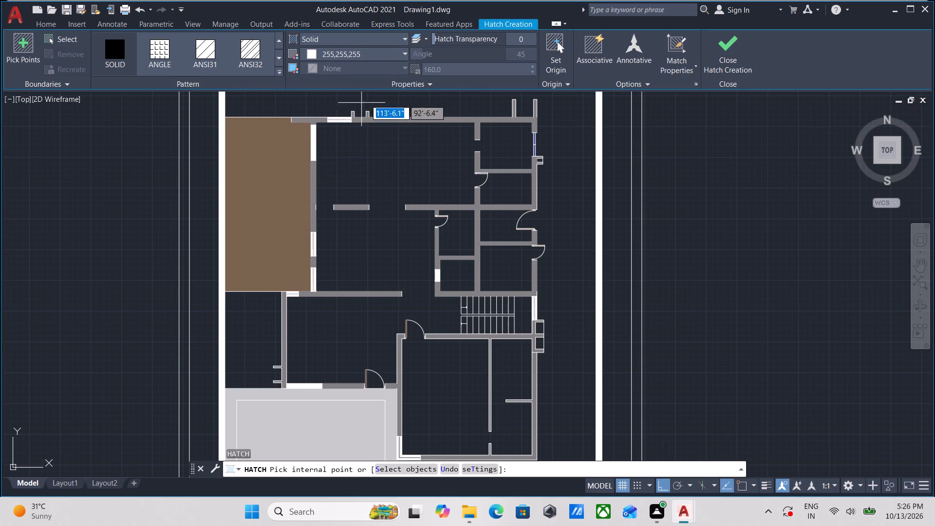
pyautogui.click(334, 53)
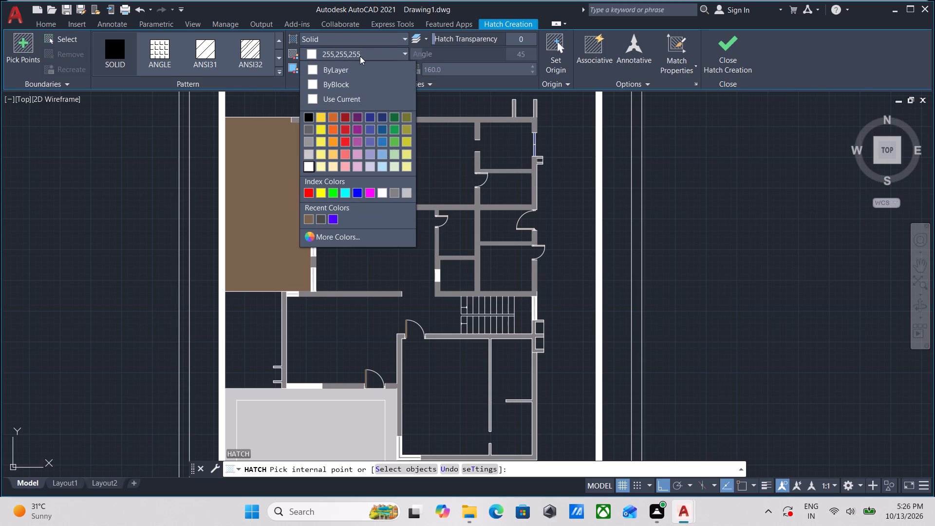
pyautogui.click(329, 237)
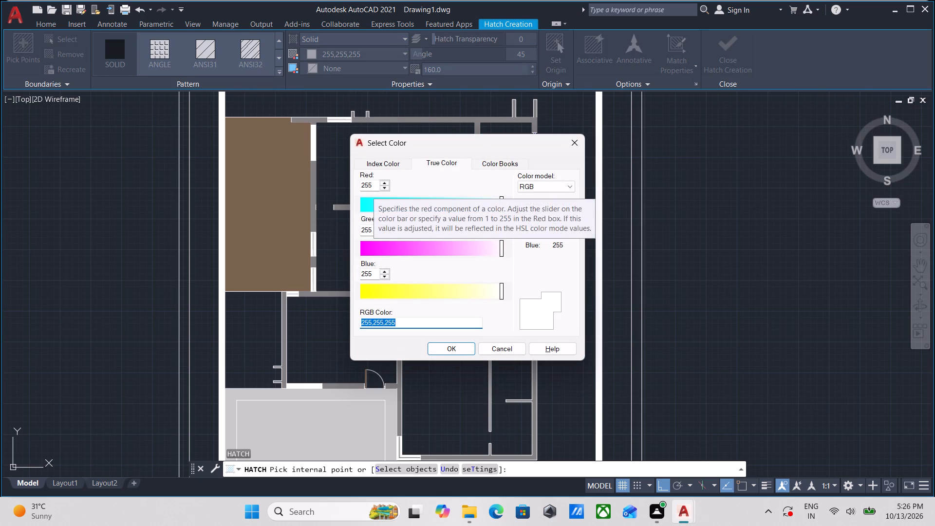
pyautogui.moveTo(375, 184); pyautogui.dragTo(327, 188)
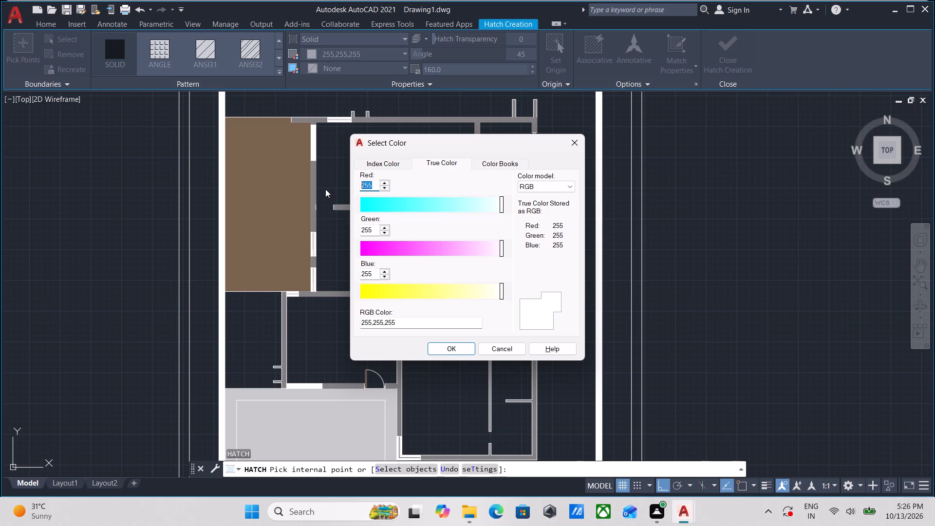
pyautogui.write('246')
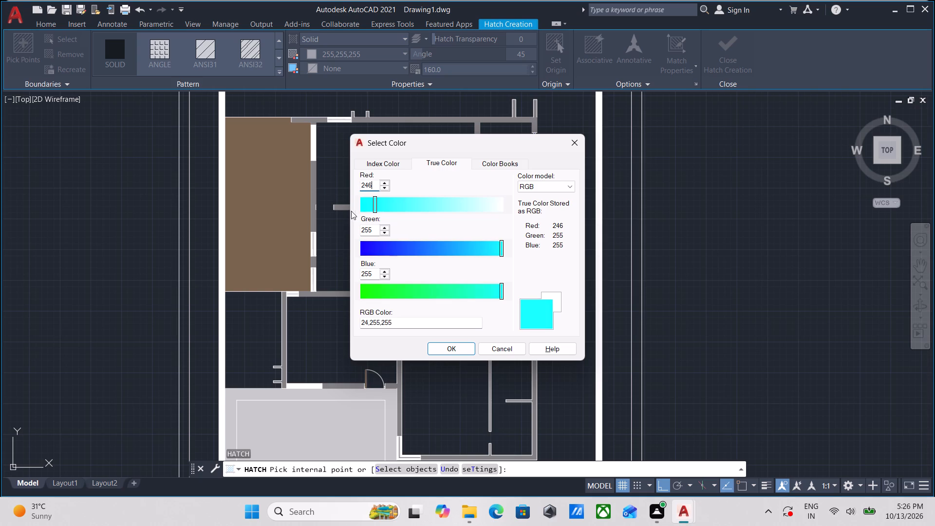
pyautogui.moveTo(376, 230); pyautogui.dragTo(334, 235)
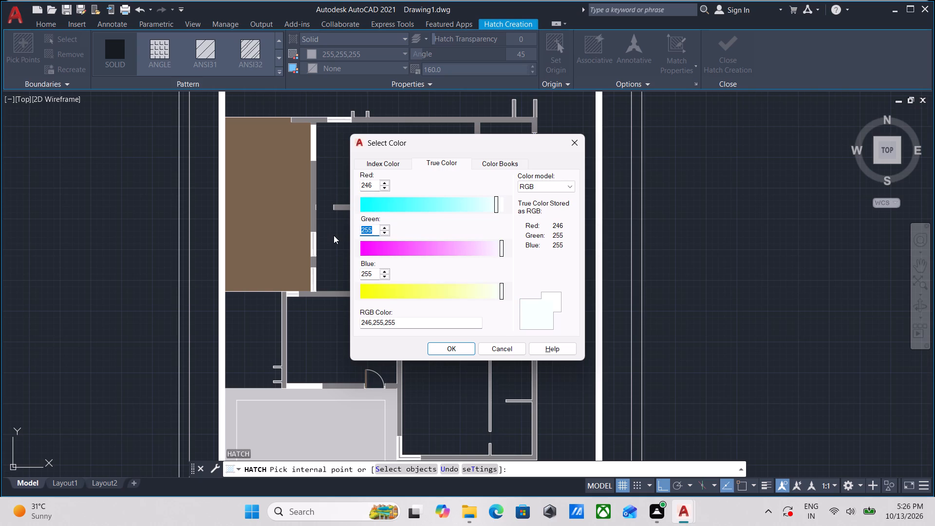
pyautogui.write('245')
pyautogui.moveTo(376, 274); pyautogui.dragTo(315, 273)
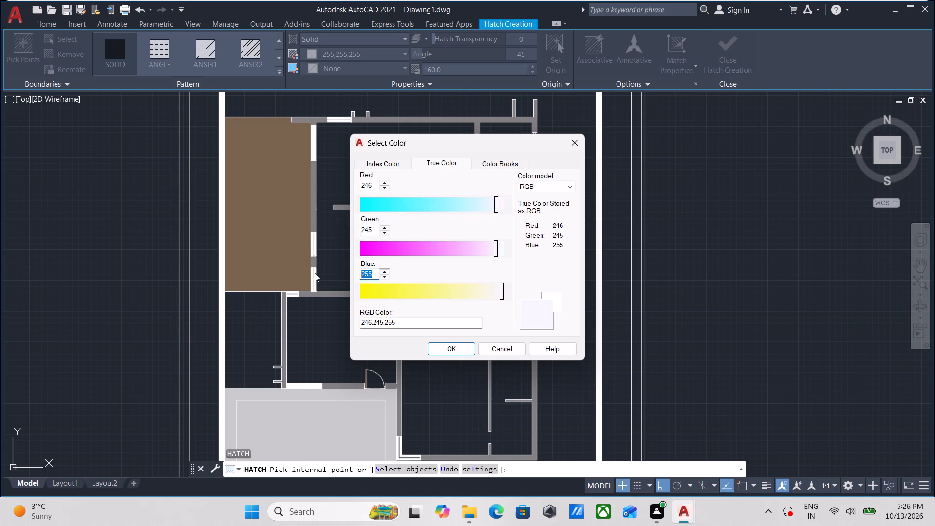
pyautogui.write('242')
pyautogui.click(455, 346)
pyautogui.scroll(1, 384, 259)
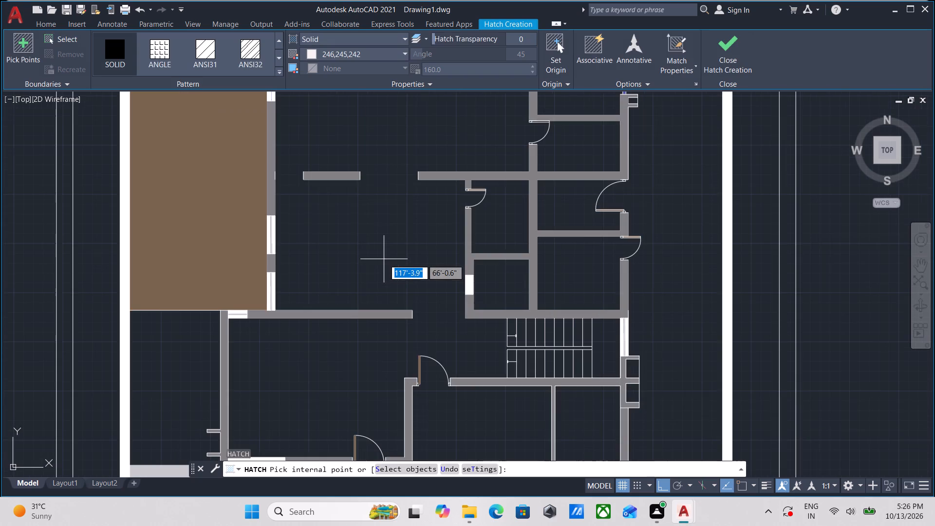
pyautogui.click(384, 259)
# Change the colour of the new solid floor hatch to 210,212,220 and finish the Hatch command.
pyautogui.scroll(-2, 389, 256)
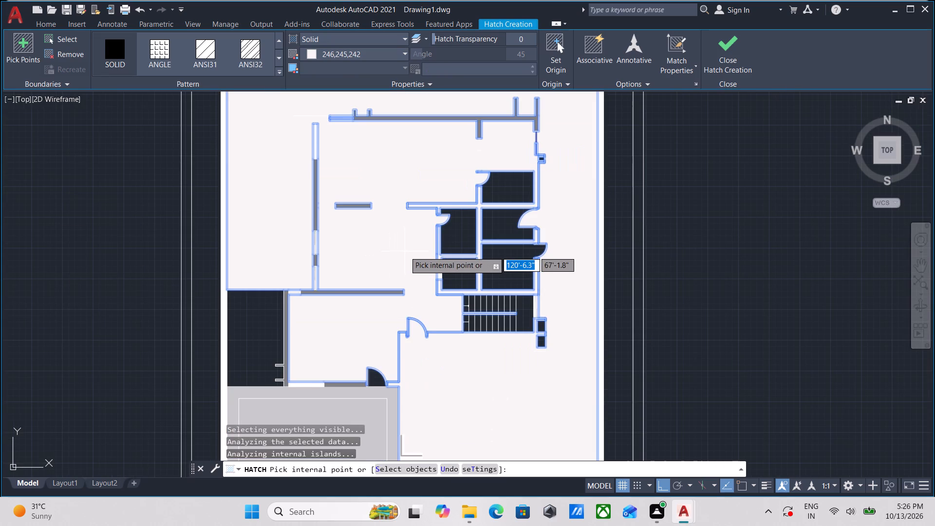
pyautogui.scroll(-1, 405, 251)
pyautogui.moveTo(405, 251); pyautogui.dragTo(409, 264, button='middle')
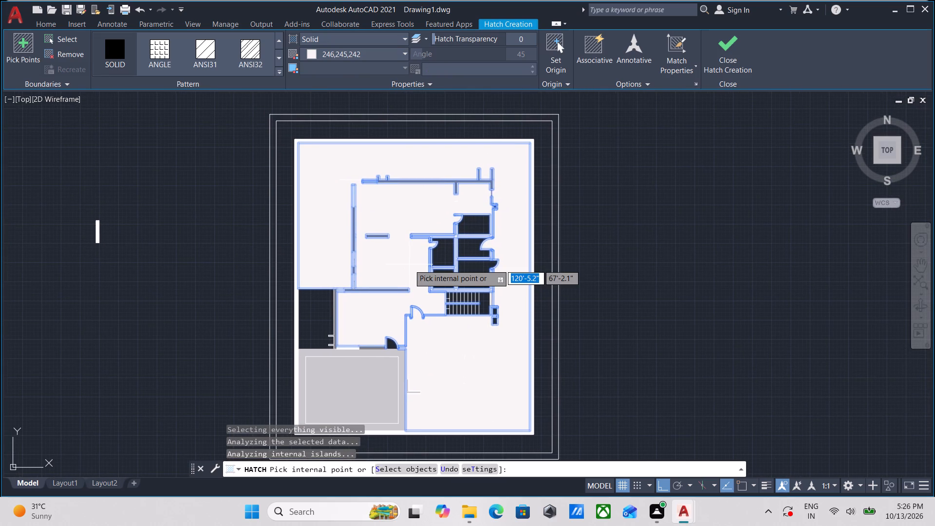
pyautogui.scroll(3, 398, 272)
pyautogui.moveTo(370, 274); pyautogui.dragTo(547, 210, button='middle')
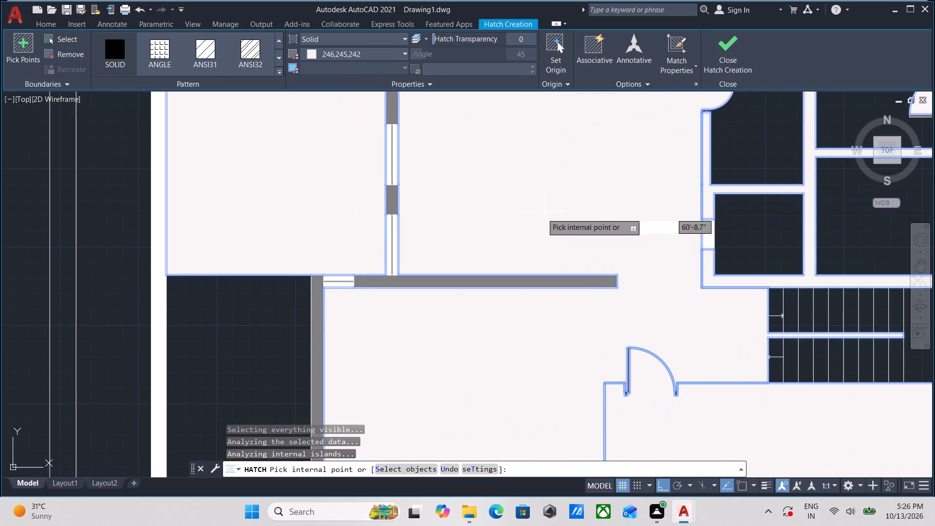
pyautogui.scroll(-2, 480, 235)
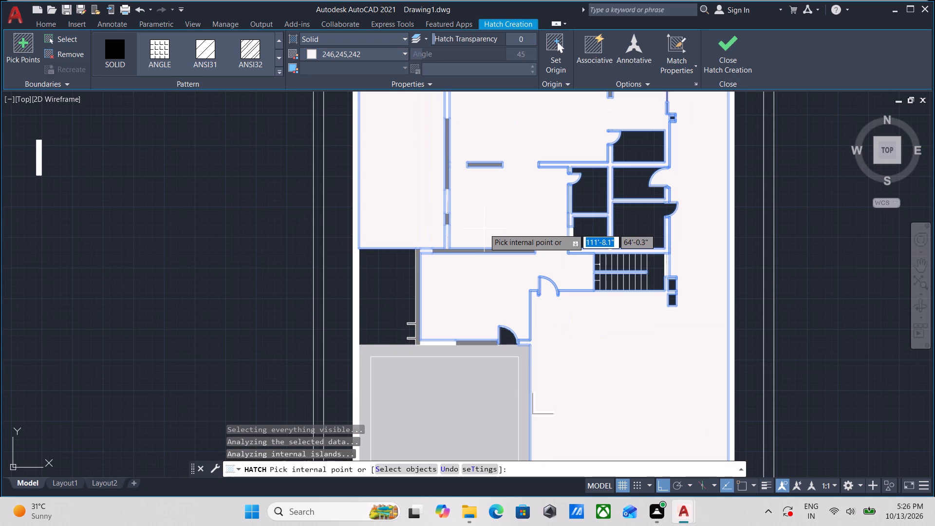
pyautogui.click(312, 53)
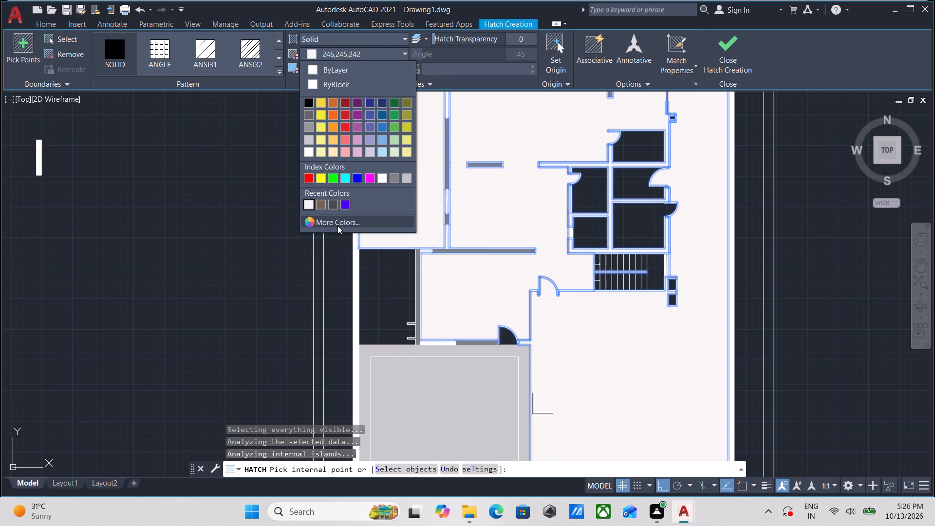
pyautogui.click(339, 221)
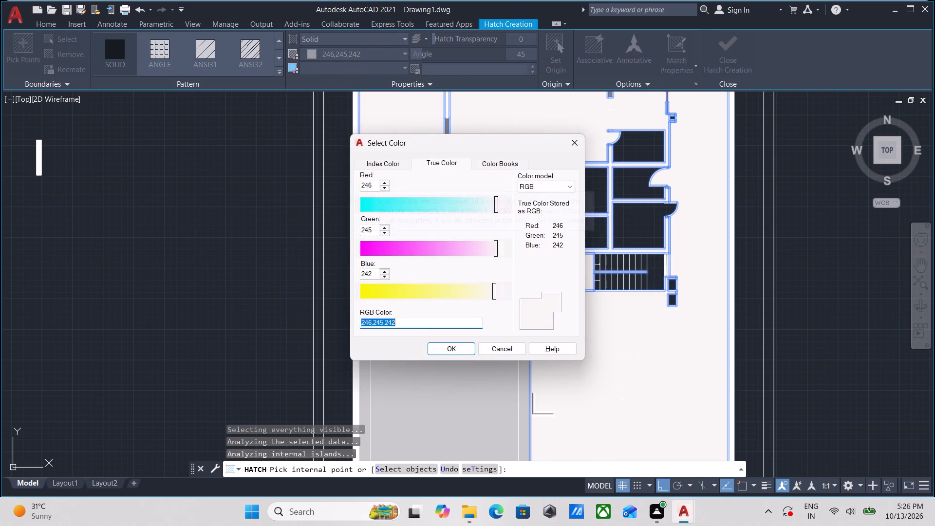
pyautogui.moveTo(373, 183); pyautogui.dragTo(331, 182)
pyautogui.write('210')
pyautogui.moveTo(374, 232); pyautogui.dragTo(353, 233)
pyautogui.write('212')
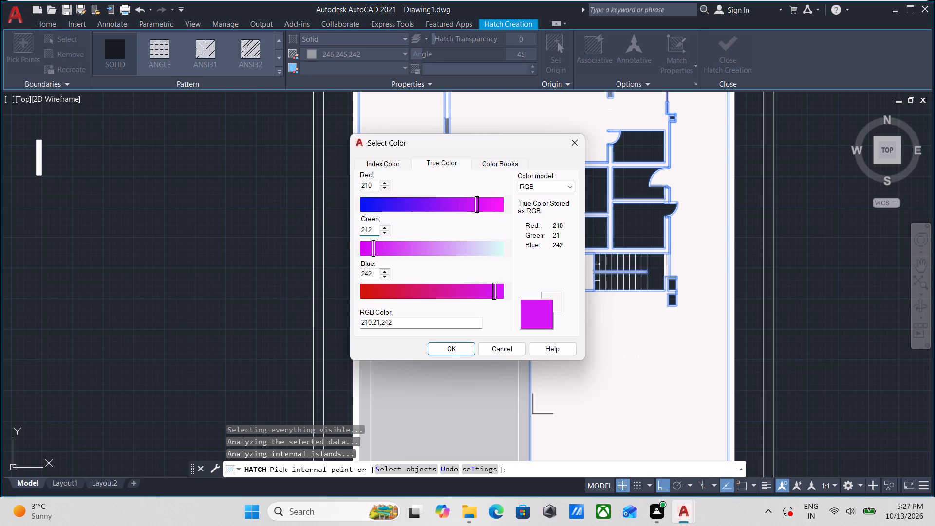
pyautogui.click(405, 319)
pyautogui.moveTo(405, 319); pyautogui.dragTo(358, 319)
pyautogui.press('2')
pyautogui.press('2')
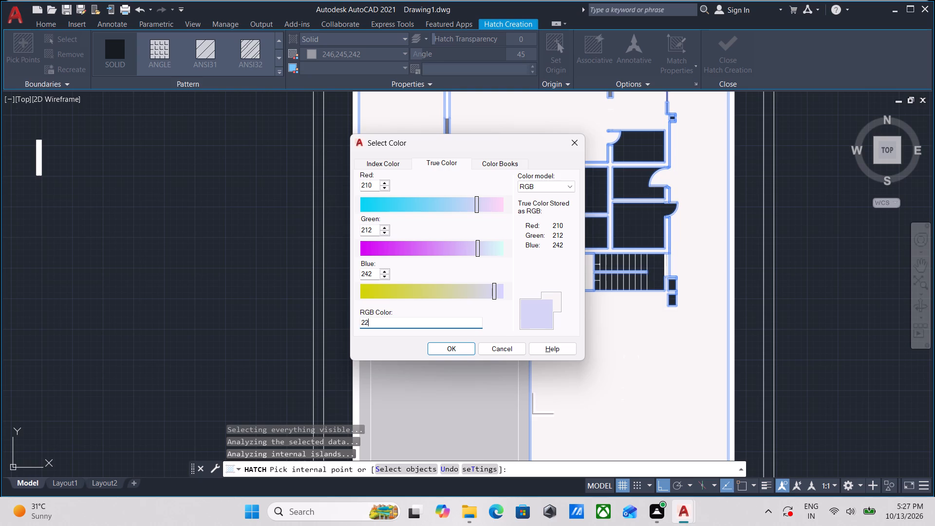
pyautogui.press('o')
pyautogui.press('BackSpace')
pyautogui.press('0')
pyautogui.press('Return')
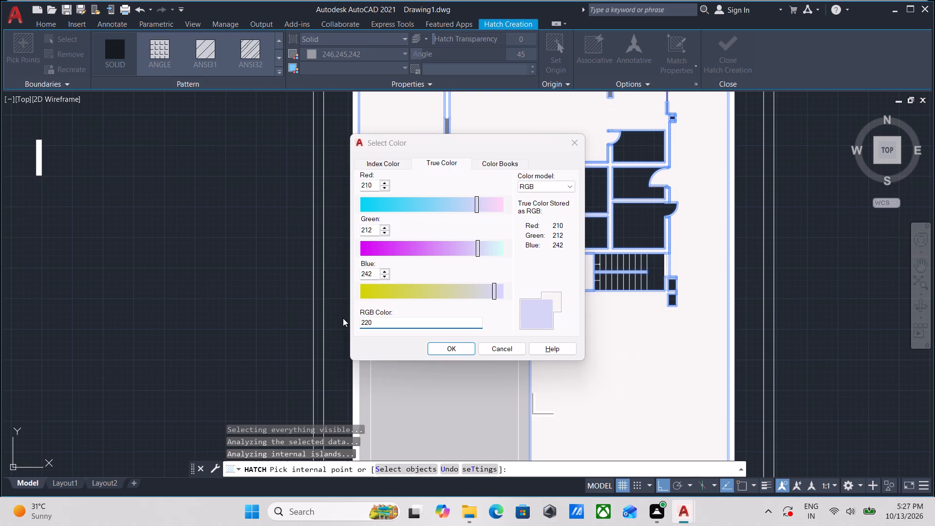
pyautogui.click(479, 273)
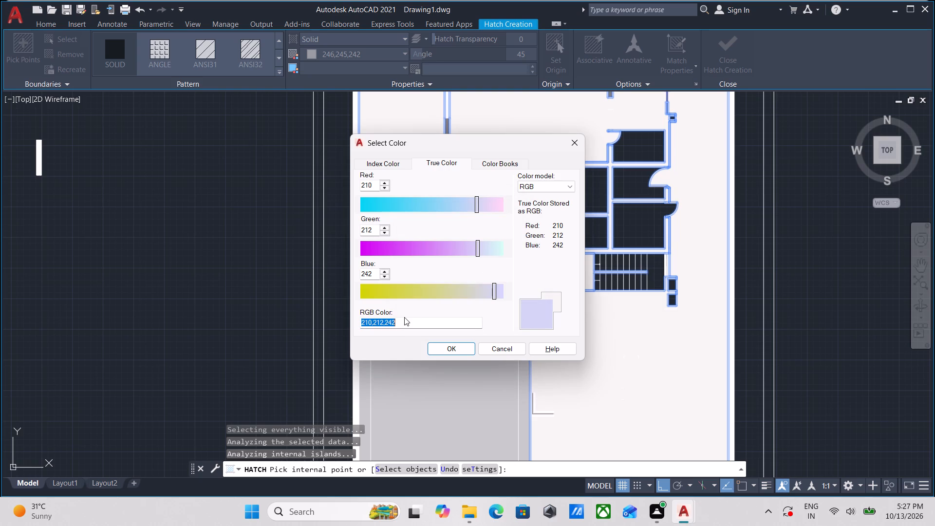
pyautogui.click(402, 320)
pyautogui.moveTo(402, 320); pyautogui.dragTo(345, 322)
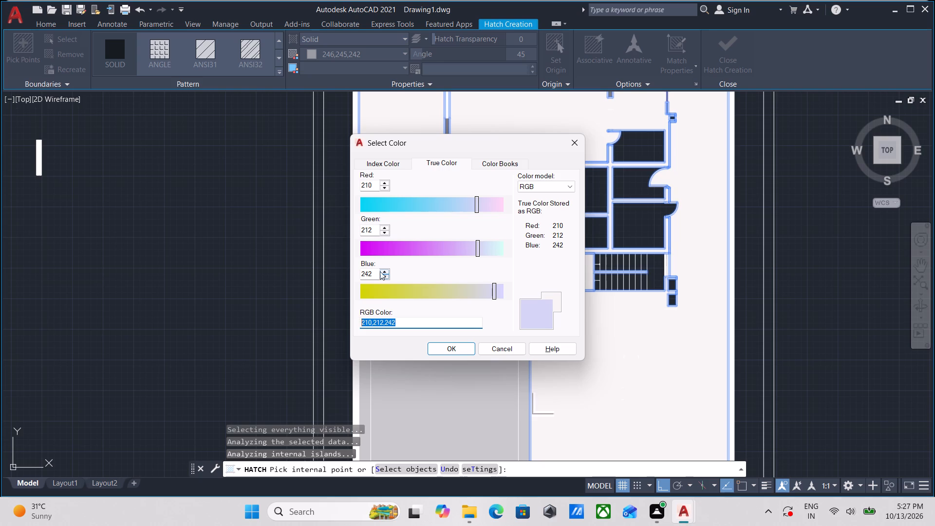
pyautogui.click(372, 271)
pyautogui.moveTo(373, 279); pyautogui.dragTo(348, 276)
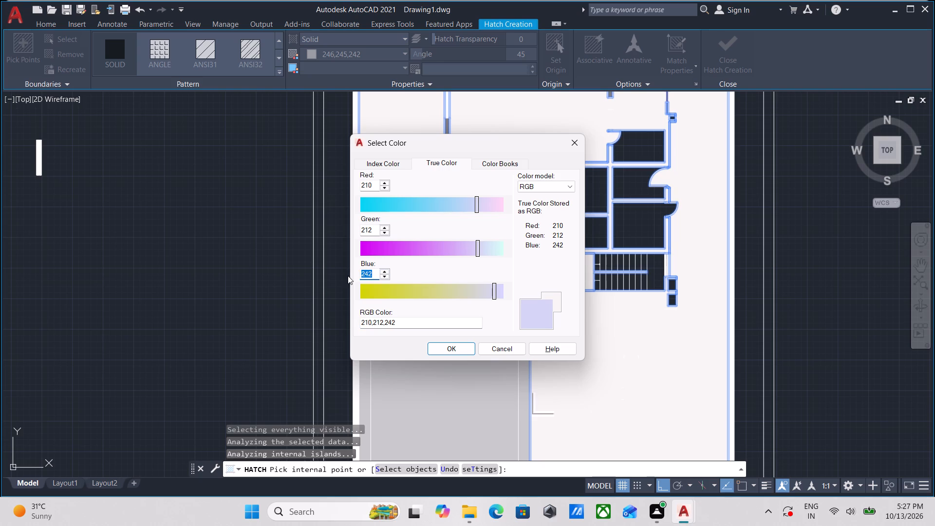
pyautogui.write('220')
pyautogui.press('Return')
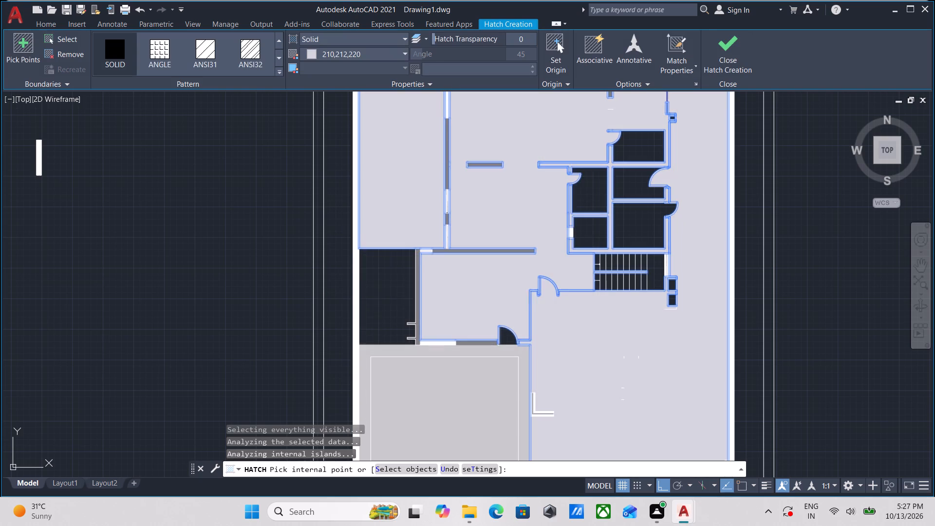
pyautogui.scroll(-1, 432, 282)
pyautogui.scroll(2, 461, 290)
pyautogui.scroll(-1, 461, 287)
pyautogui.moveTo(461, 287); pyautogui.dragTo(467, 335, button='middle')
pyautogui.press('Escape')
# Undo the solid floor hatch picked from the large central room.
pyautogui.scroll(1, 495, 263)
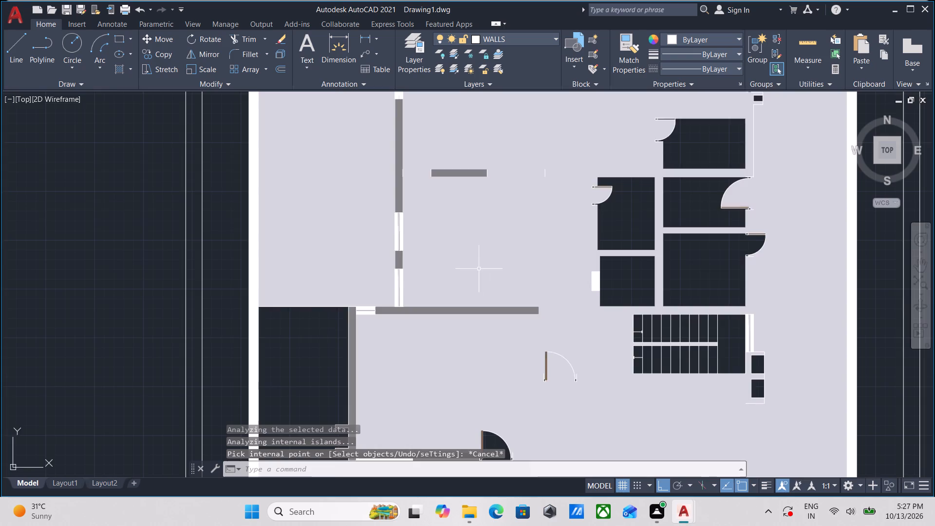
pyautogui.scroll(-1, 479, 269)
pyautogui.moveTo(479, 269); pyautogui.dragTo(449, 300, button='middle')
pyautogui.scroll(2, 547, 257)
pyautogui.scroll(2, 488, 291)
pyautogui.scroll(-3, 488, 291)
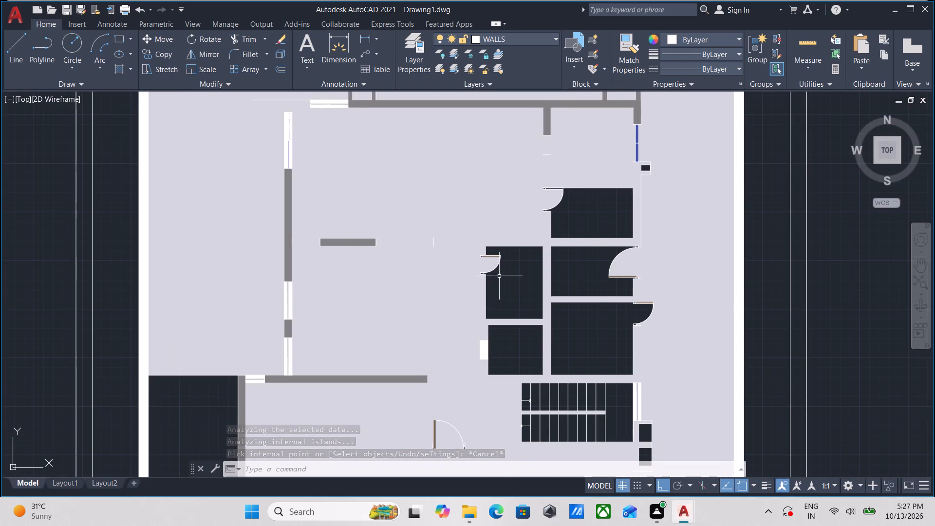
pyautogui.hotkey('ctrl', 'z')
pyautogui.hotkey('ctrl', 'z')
# Examine the walls, openings and room boundaries around the large central room and the neighbouring rooms and outdoor areas.
pyautogui.scroll(1, 402, 267)
pyautogui.moveTo(392, 264); pyautogui.dragTo(454, 256, button='middle')
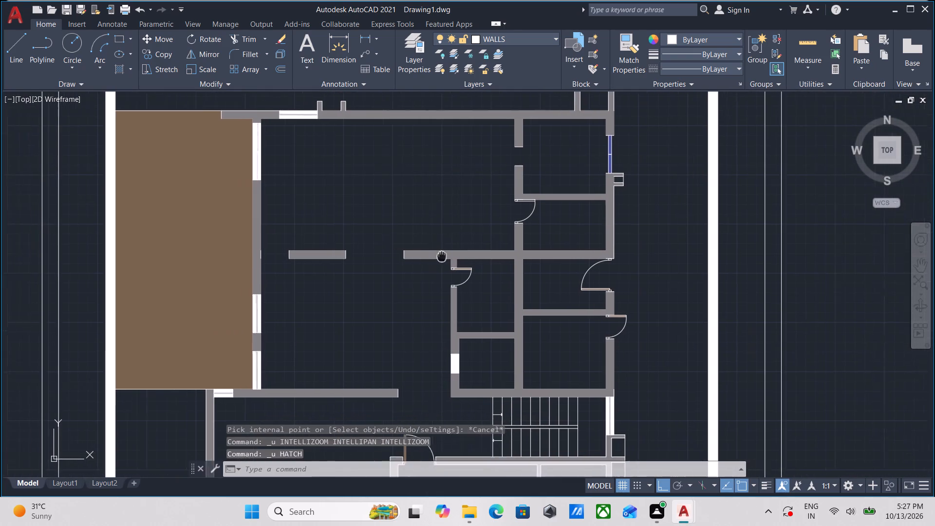
pyautogui.moveTo(454, 256); pyautogui.dragTo(476, 257, button='middle')
pyautogui.scroll(1, 383, 220)
pyautogui.press('Escape')
pyautogui.scroll(-1, 374, 223)
pyautogui.moveTo(312, 220); pyautogui.dragTo(385, 221, button='middle')
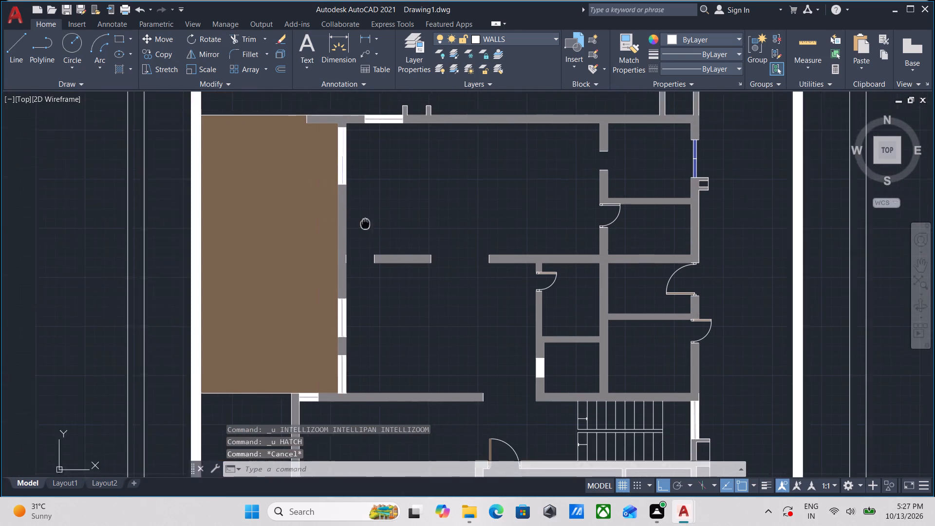
pyautogui.moveTo(385, 221); pyautogui.dragTo(393, 220, button='middle')
pyautogui.press('Escape')
pyautogui.scroll(-2, 401, 224)
pyautogui.moveTo(418, 215); pyautogui.dragTo(457, 172, button='middle')
pyautogui.scroll(2, 421, 297)
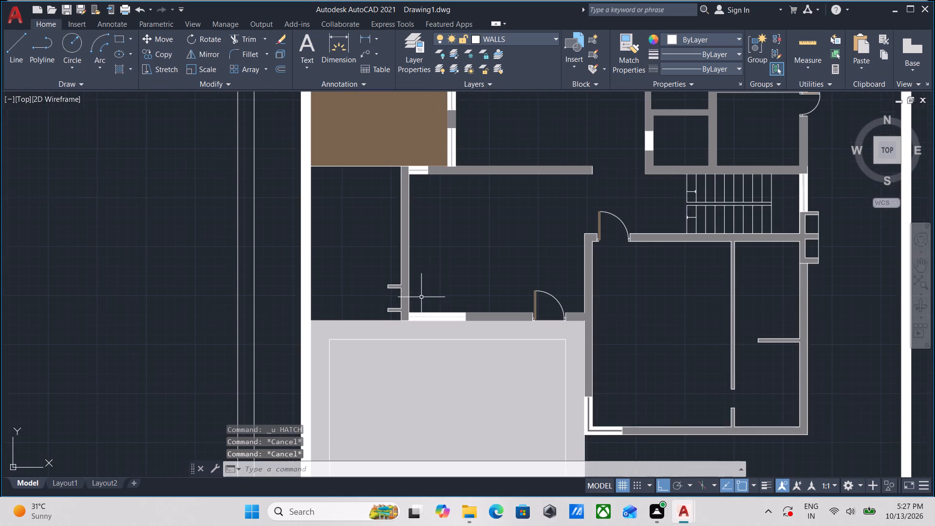
pyautogui.moveTo(449, 254); pyautogui.dragTo(441, 313, button='middle')
pyautogui.moveTo(432, 269); pyautogui.dragTo(429, 339, button='middle')
pyautogui.press('Escape')
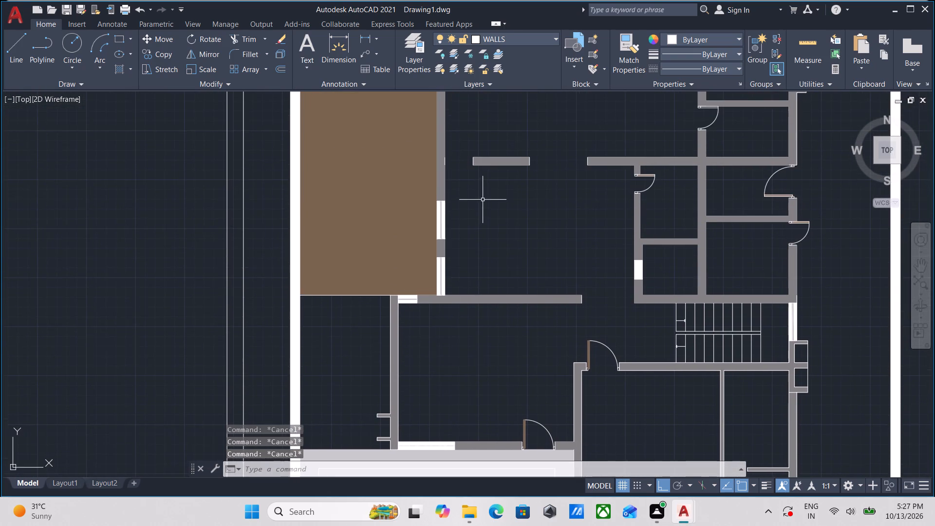
pyautogui.moveTo(483, 200); pyautogui.dragTo(441, 331, button='middle')
pyautogui.moveTo(447, 239); pyautogui.dragTo(421, 278, button='middle')
pyautogui.moveTo(418, 286); pyautogui.dragTo(399, 325, button='middle')
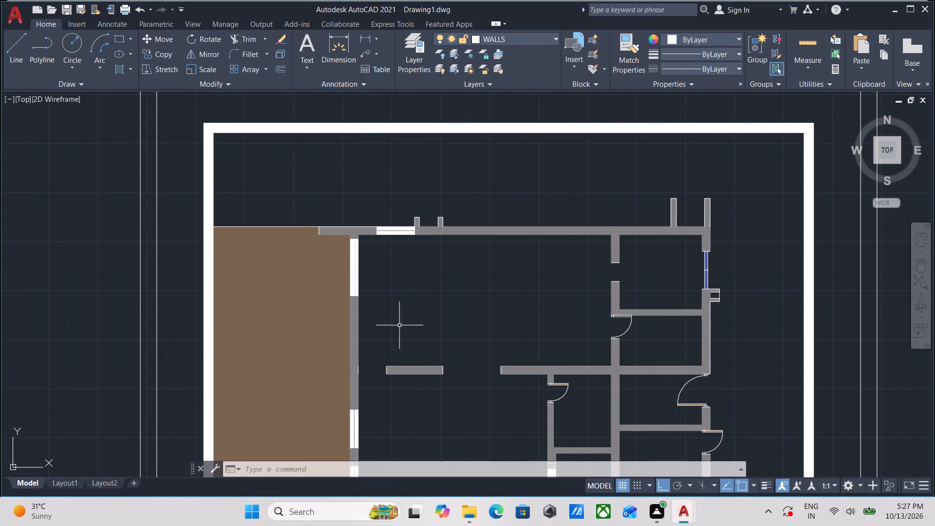
pyautogui.scroll(-2, 399, 325)
pyautogui.moveTo(399, 325); pyautogui.dragTo(374, 283, button='middle')
pyautogui.scroll(2, 379, 282)
pyautogui.moveTo(359, 282); pyautogui.dragTo(436, 259, button='middle')
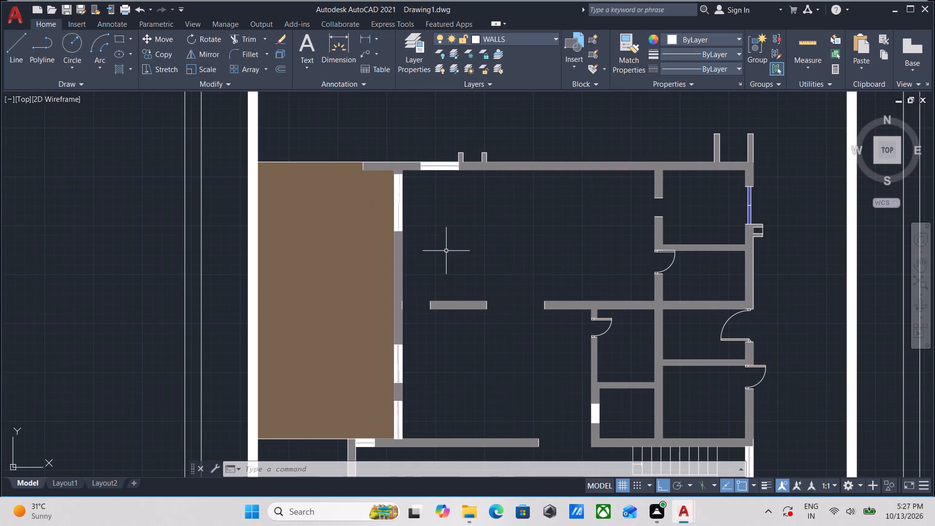
# Examine the large central room, the neighbouring rooms, and the walls and door openings down to the lower part of the plan.
pyautogui.moveTo(446, 251); pyautogui.dragTo(392, 266, button='middle')
pyautogui.press('Escape')
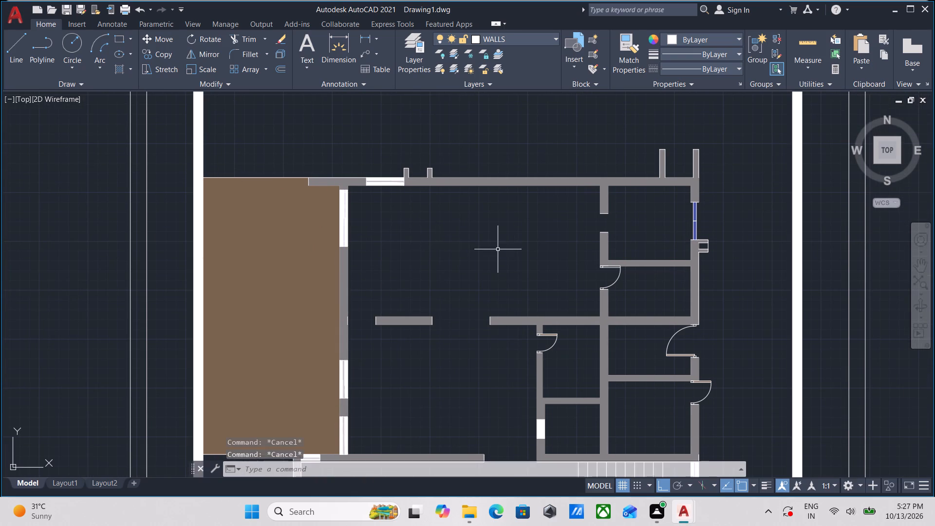
pyautogui.moveTo(498, 249); pyautogui.dragTo(394, 262, button='middle')
pyautogui.scroll(2, 497, 244)
pyautogui.moveTo(504, 236); pyautogui.dragTo(377, 249, button='middle')
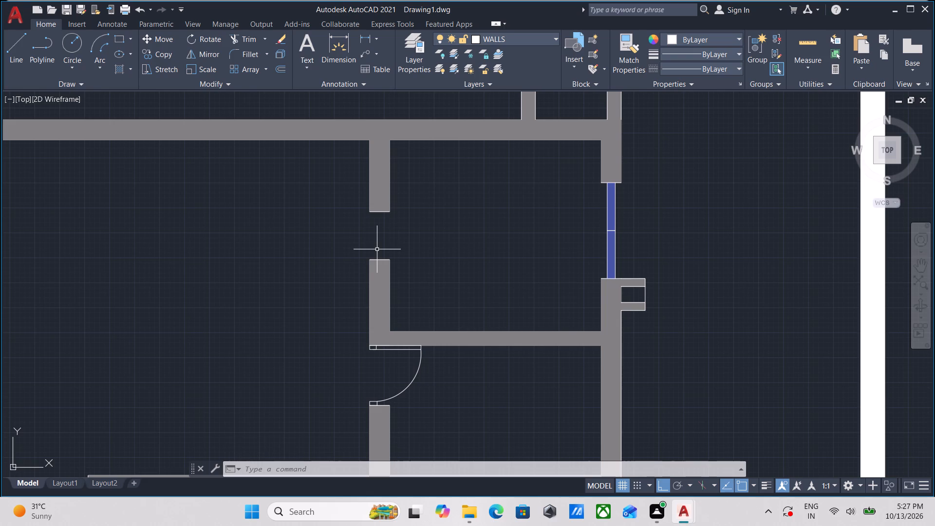
pyautogui.scroll(-1, 377, 249)
pyautogui.scroll(-2, 317, 251)
pyautogui.moveTo(317, 251); pyautogui.dragTo(404, 226, button='middle')
pyautogui.scroll(1, 324, 239)
pyautogui.moveTo(324, 239); pyautogui.dragTo(392, 202, button='middle')
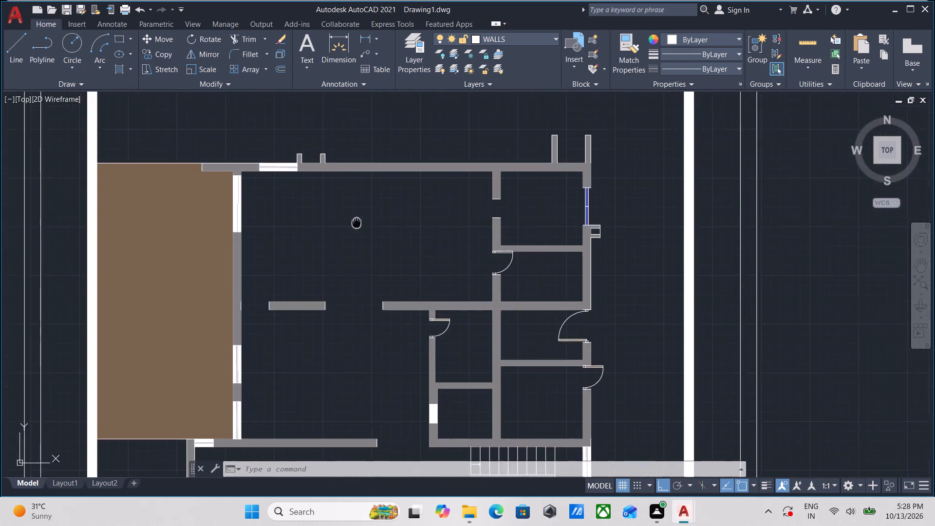
pyautogui.moveTo(392, 202); pyautogui.dragTo(408, 186, button='middle')
pyautogui.scroll(-1, 381, 205)
pyautogui.moveTo(381, 205); pyautogui.dragTo(401, 180, button='middle')
pyautogui.moveTo(424, 380); pyautogui.dragTo(425, 304, button='middle')
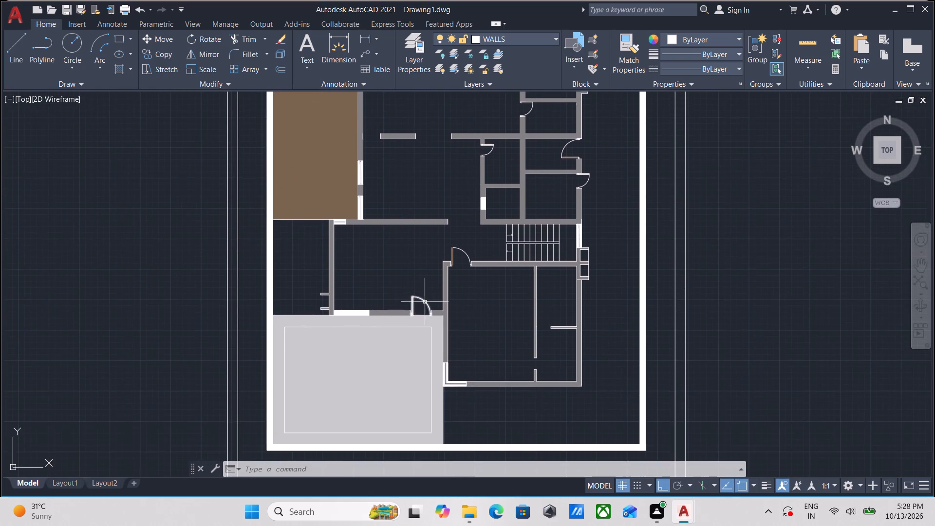
pyautogui.scroll(3, 416, 307)
pyautogui.scroll(-1, 416, 307)
pyautogui.moveTo(416, 307); pyautogui.dragTo(439, 264, button='middle')
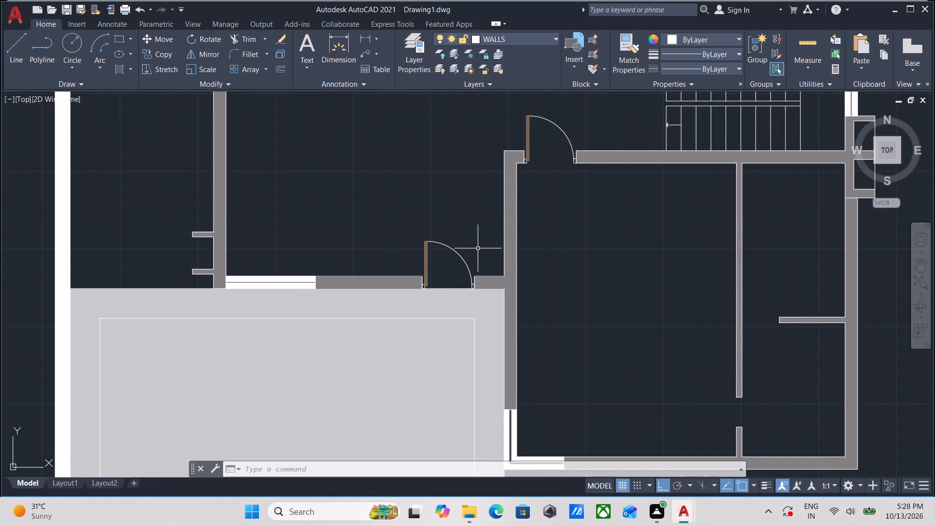
pyautogui.moveTo(472, 244); pyautogui.dragTo(370, 289, button='middle')
pyautogui.scroll(-1, 509, 283)
pyautogui.moveTo(509, 283); pyautogui.dragTo(458, 255, button='middle')
pyautogui.moveTo(442, 262); pyautogui.dragTo(479, 411, button='middle')
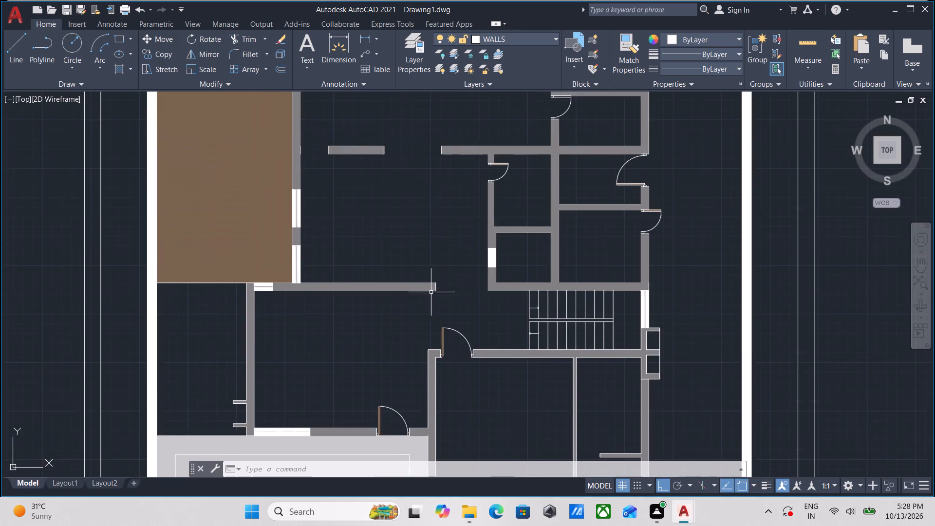
pyautogui.moveTo(401, 184); pyautogui.dragTo(419, 336, button='middle')
pyautogui.press('Escape')
pyautogui.scroll(1, 395, 208)
pyautogui.moveTo(395, 208); pyautogui.dragTo(409, 261, button='middle')
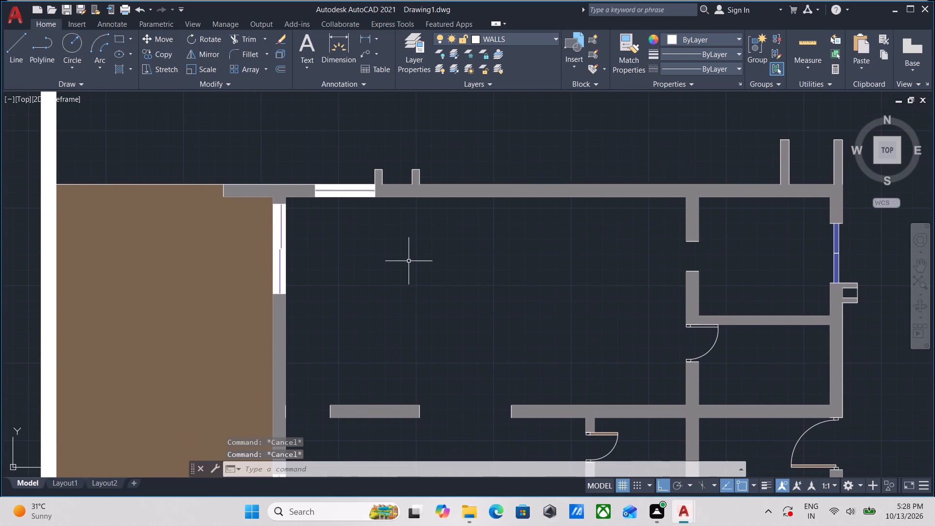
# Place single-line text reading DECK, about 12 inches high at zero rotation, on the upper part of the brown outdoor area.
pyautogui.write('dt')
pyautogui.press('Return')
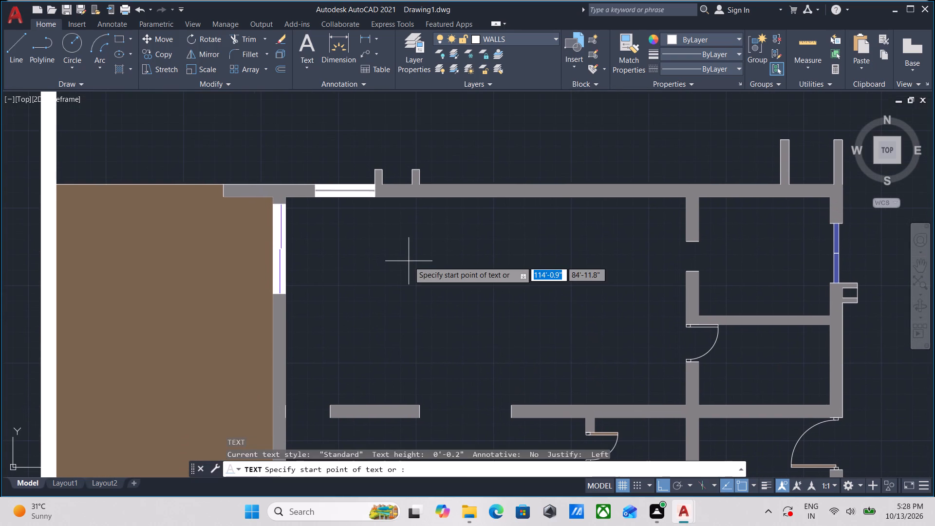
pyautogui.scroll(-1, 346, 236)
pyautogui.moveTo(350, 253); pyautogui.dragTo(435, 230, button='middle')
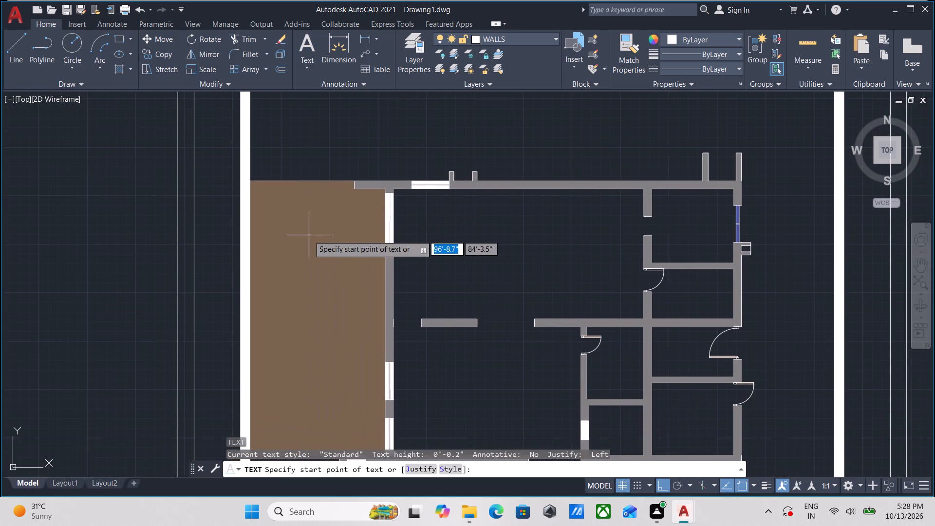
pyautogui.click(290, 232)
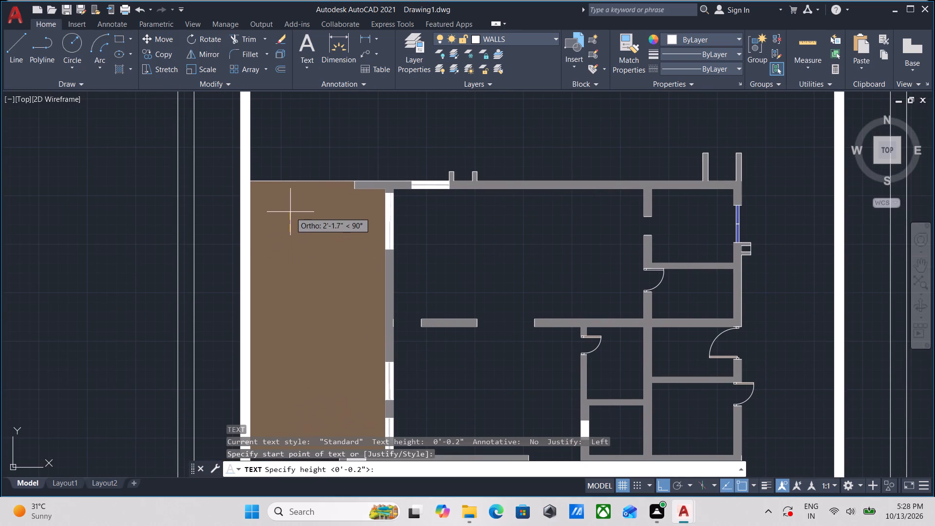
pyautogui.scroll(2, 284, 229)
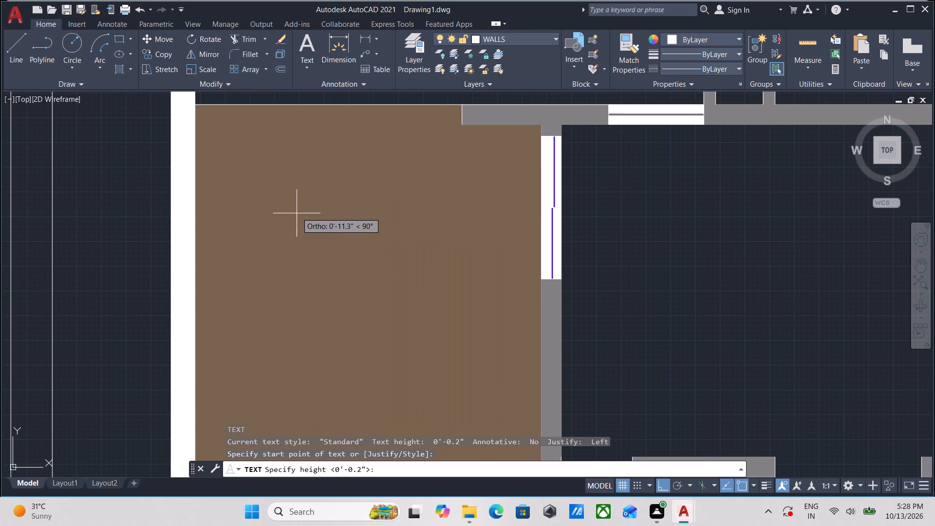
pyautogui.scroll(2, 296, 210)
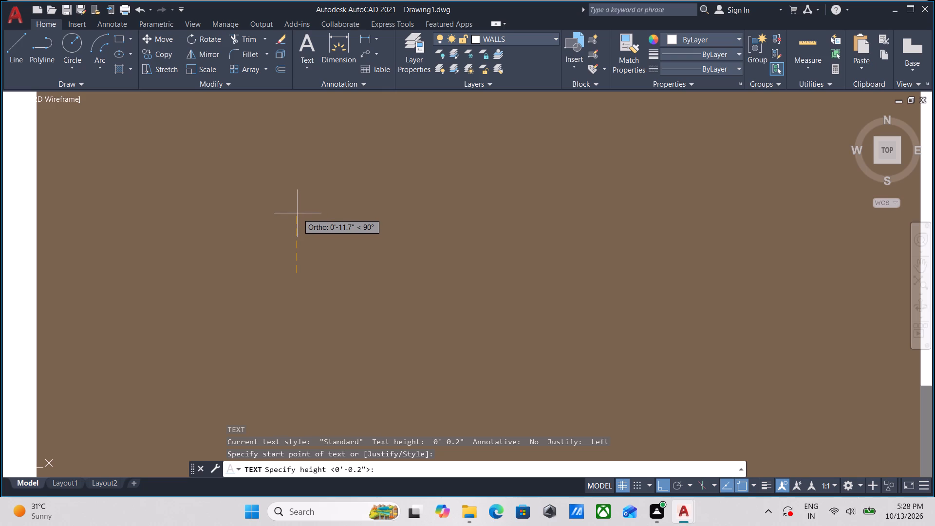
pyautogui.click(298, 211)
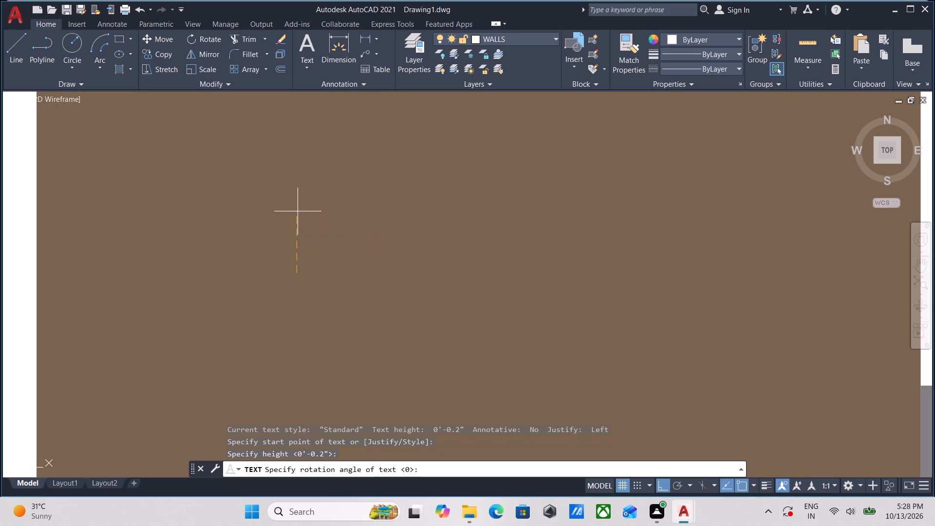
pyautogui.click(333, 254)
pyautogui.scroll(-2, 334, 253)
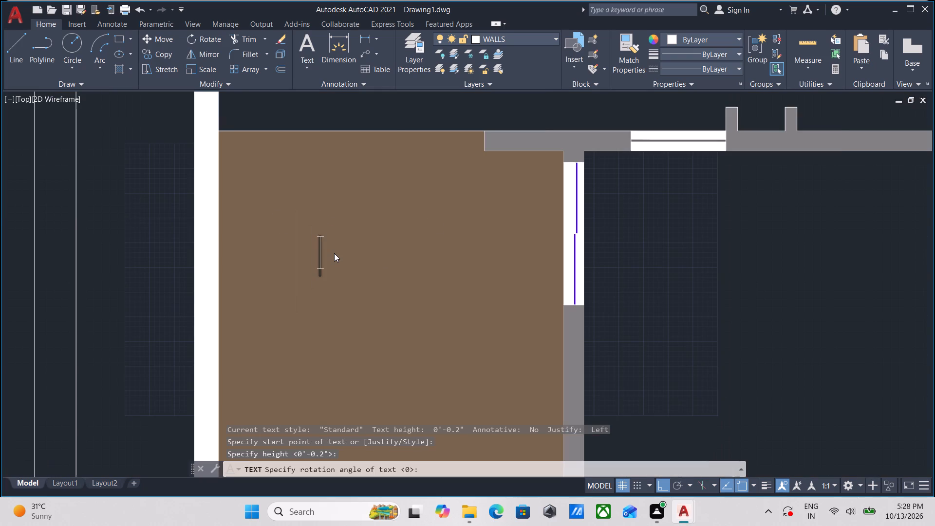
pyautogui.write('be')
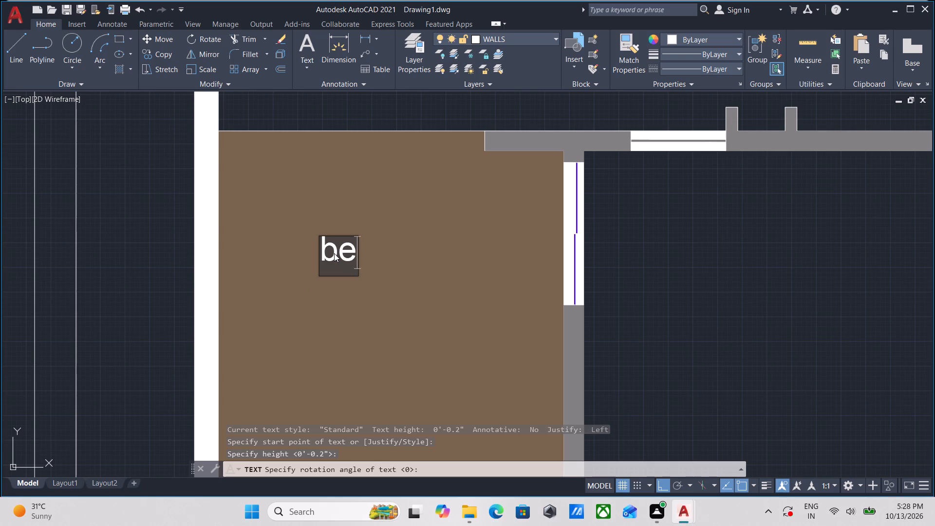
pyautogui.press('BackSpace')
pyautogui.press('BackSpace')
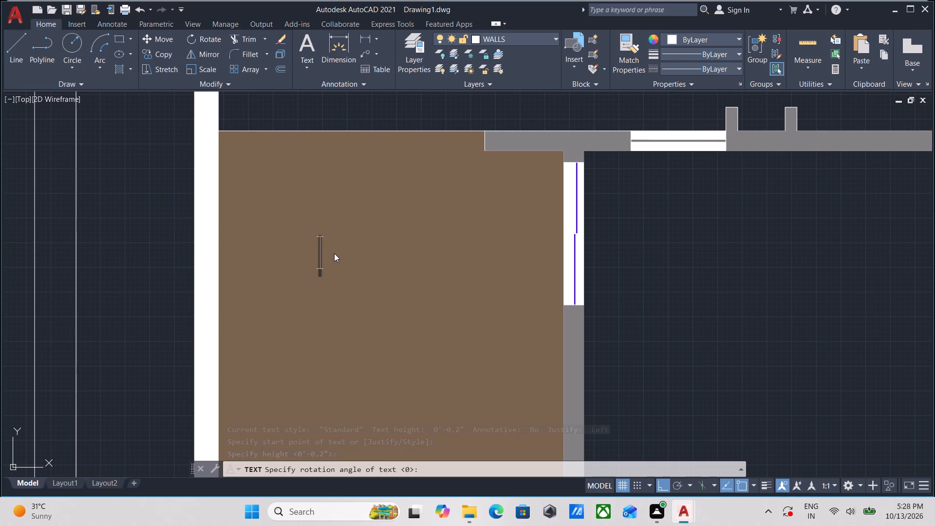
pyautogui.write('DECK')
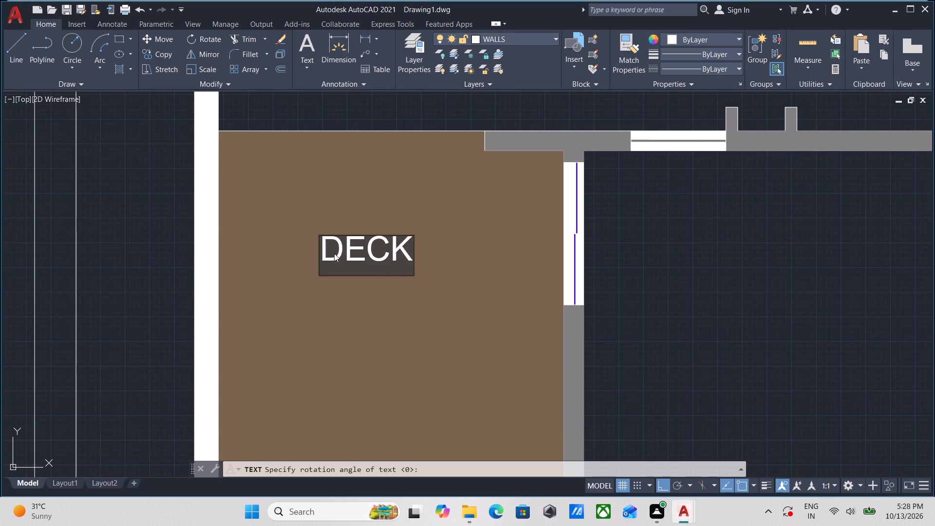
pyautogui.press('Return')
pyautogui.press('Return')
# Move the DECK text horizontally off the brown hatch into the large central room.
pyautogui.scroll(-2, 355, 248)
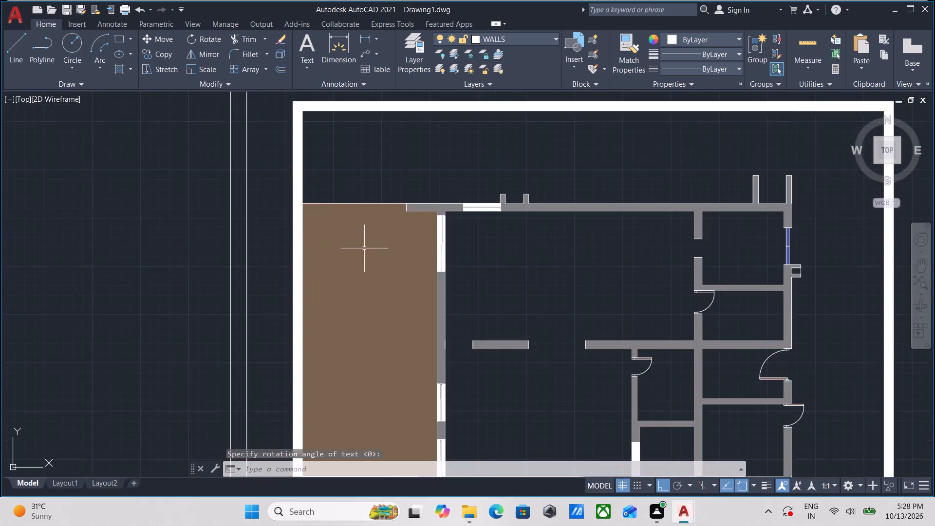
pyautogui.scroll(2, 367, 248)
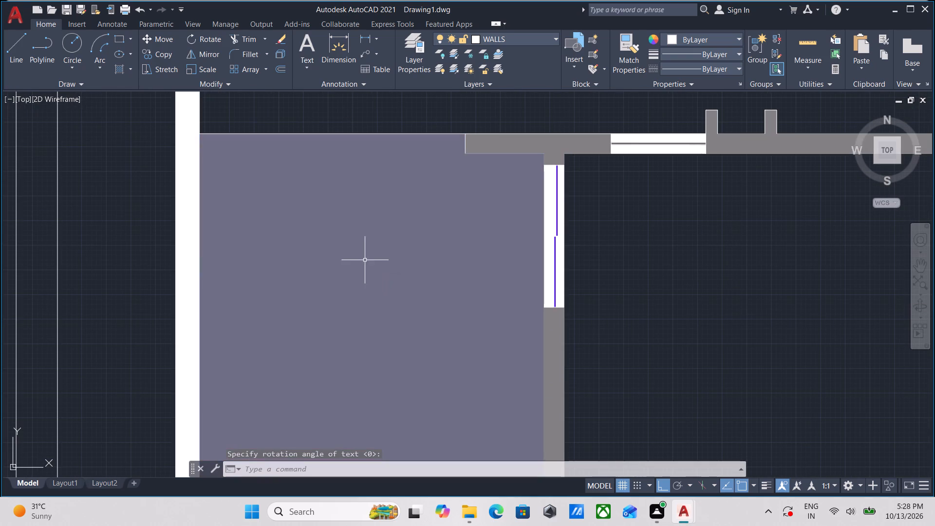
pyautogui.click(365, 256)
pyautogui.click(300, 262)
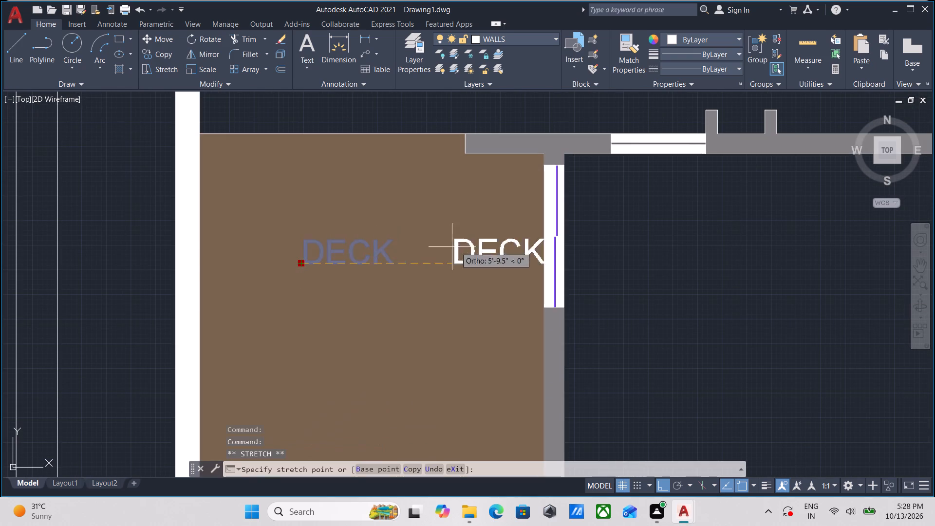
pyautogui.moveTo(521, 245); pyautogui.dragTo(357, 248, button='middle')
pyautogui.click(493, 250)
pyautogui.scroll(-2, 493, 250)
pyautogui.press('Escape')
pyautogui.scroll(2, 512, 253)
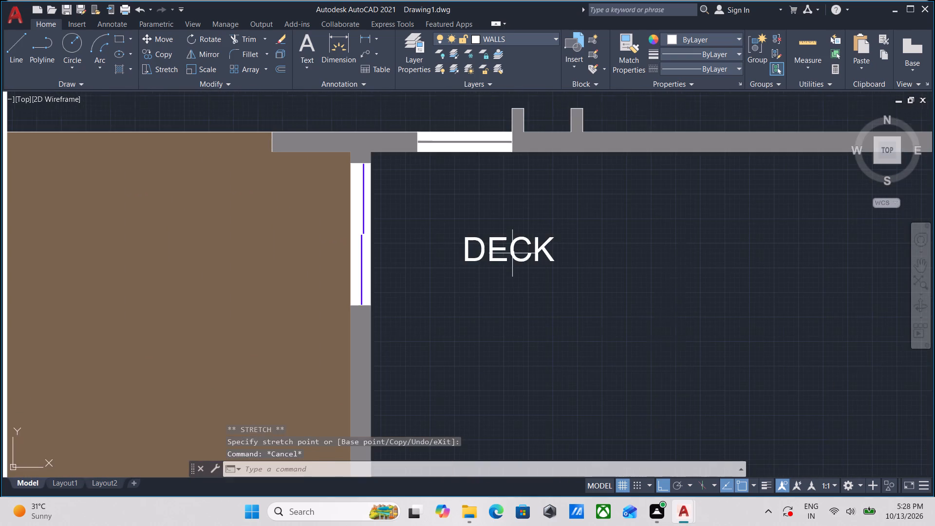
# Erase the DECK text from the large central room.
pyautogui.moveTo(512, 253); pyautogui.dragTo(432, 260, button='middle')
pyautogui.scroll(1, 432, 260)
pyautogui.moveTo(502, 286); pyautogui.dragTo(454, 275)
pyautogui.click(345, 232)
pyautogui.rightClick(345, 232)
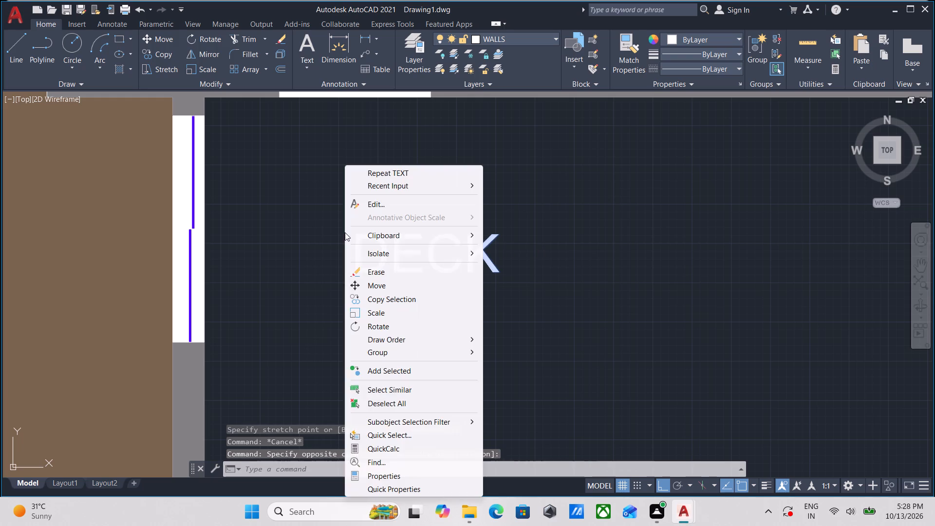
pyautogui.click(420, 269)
# Examine the whole floor plan, including the lower rooms, the staircase, the small rooms beside it and the central room's walls.
pyautogui.scroll(-2, 438, 257)
pyautogui.moveTo(439, 256); pyautogui.dragTo(385, 253, button='middle')
pyautogui.scroll(1, 382, 254)
pyautogui.scroll(-1, 392, 247)
pyautogui.moveTo(392, 247); pyautogui.dragTo(386, 230, button='middle')
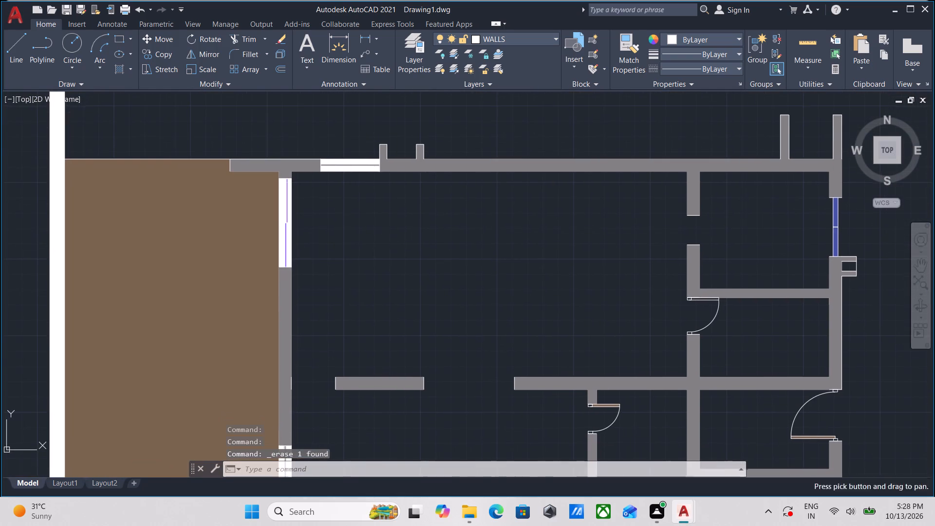
pyautogui.scroll(-1, 385, 223)
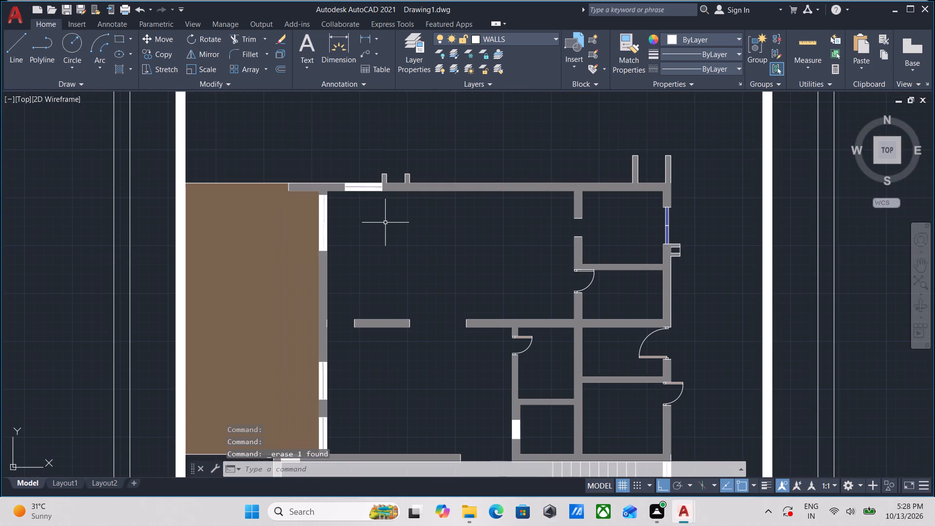
pyautogui.scroll(-1, 385, 223)
pyautogui.moveTo(385, 223); pyautogui.dragTo(353, 249, button='middle')
pyautogui.moveTo(390, 255); pyautogui.dragTo(379, 187, button='middle')
pyautogui.moveTo(428, 275); pyautogui.dragTo(425, 193, button='middle')
pyautogui.moveTo(427, 282); pyautogui.dragTo(466, 171, button='middle')
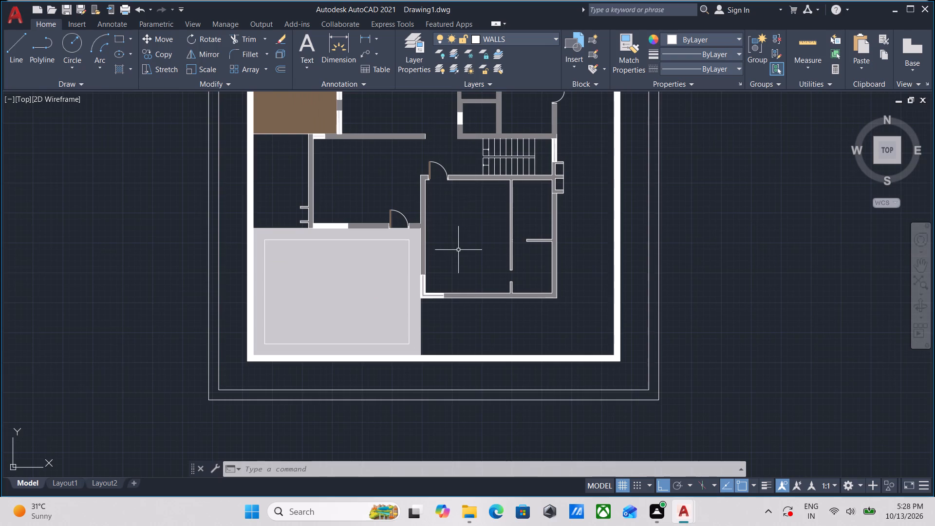
pyautogui.moveTo(458, 250); pyautogui.dragTo(449, 297, button='middle')
pyautogui.moveTo(355, 217); pyautogui.dragTo(322, 264, button='middle')
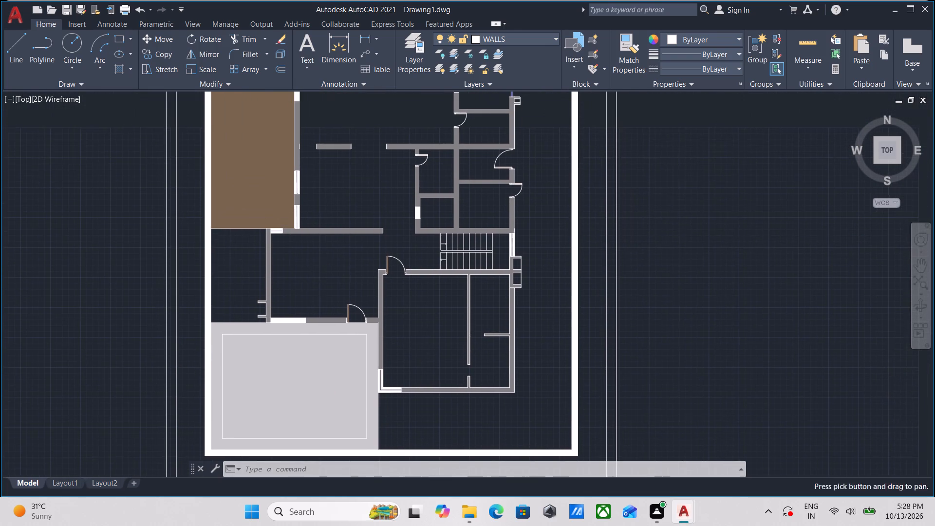
pyautogui.scroll(2, 411, 256)
pyautogui.moveTo(390, 224); pyautogui.dragTo(384, 329, button='middle')
pyautogui.scroll(-1, 385, 288)
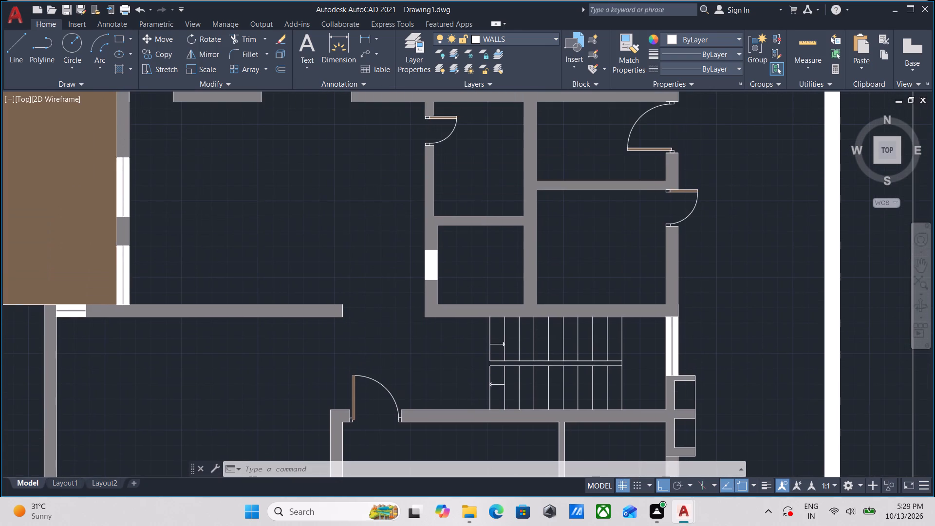
pyautogui.scroll(2, 460, 319)
pyautogui.moveTo(477, 329); pyautogui.dragTo(443, 300, button='middle')
pyautogui.scroll(1, 477, 329)
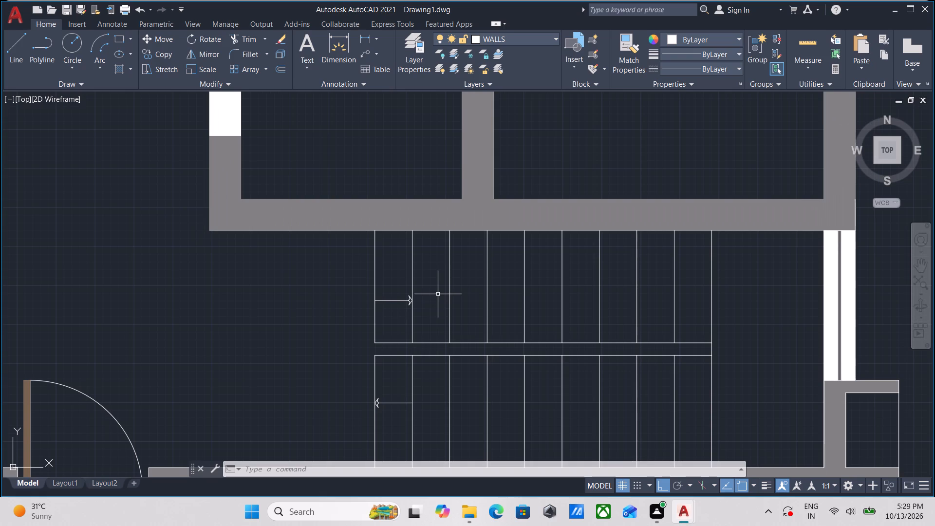
pyautogui.scroll(-1, 438, 294)
pyautogui.moveTo(438, 294); pyautogui.dragTo(438, 380, button='middle')
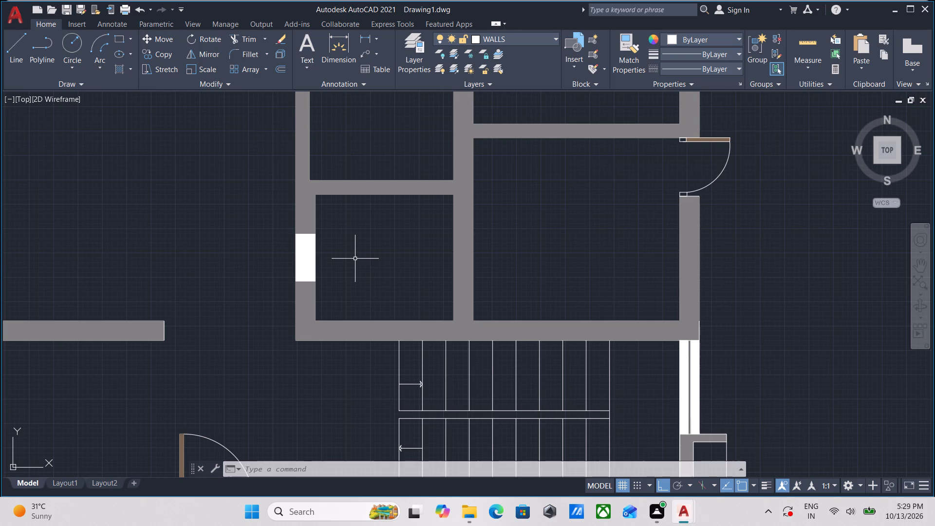
pyautogui.scroll(-1, 355, 259)
pyautogui.moveTo(357, 264); pyautogui.dragTo(392, 338, button='middle')
pyautogui.moveTo(391, 328); pyautogui.dragTo(394, 383, button='middle')
pyautogui.moveTo(374, 297); pyautogui.dragTo(432, 342, button='middle')
pyautogui.scroll(-2, 340, 302)
pyautogui.moveTo(337, 301); pyautogui.dragTo(418, 336, button='middle')
pyautogui.scroll(2, 375, 290)
pyautogui.moveTo(360, 289); pyautogui.dragTo(370, 275, button='middle')
pyautogui.moveTo(293, 244); pyautogui.dragTo(365, 264, button='middle')
pyautogui.scroll(-2, 365, 264)
pyautogui.moveTo(365, 264); pyautogui.dragTo(365, 195, button='middle')
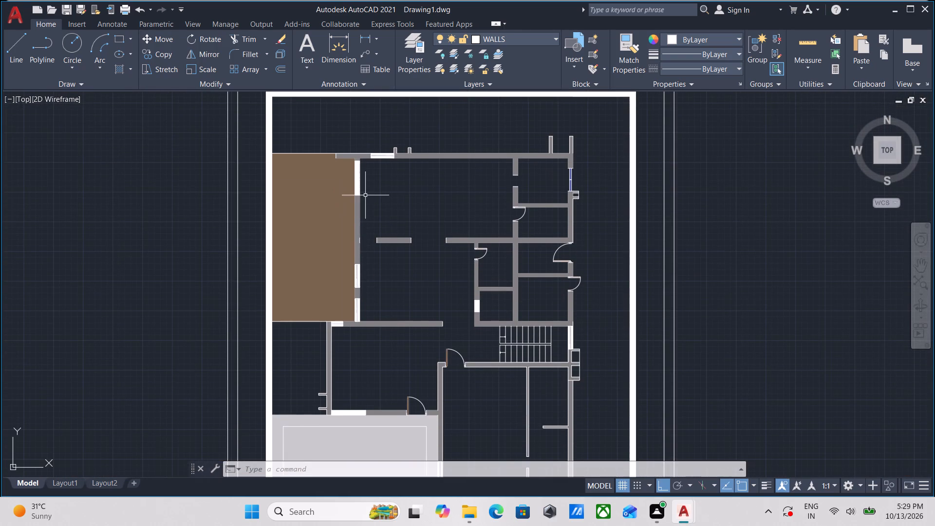
pyautogui.scroll(3, 358, 256)
pyautogui.scroll(2, 359, 205)
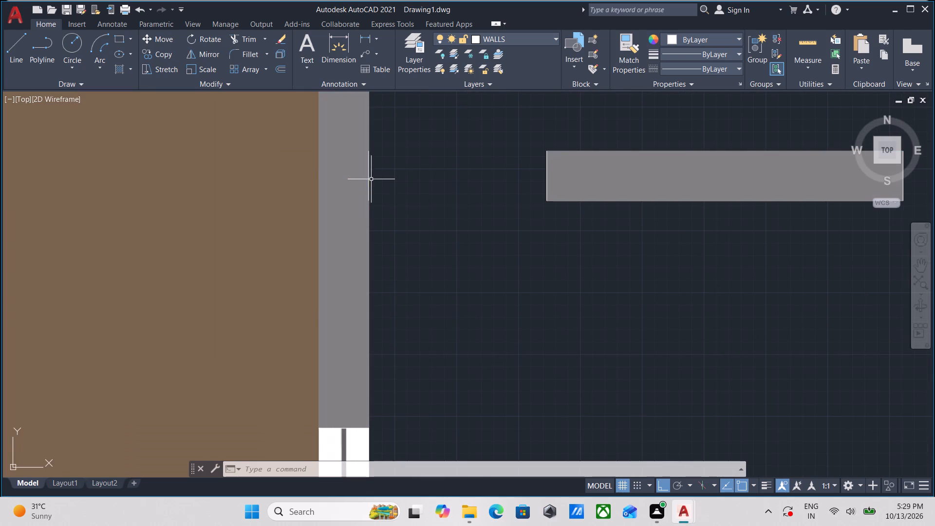
pyautogui.scroll(-3, 414, 183)
pyautogui.moveTo(414, 183); pyautogui.dragTo(414, 192, button='middle')
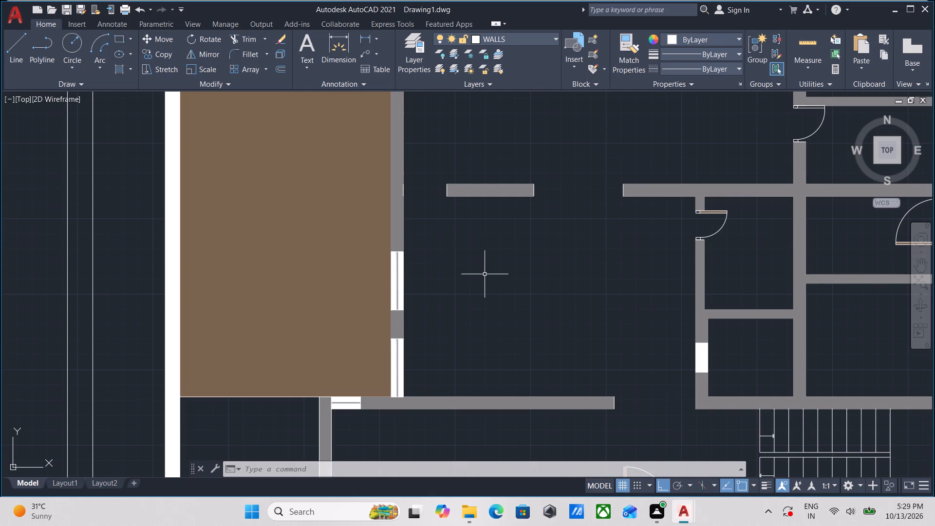
pyautogui.scroll(-1, 487, 278)
pyautogui.moveTo(487, 279); pyautogui.dragTo(407, 353, button='middle')
pyautogui.moveTo(414, 240); pyautogui.dragTo(418, 280, button='middle')
pyautogui.scroll(2, 397, 263)
pyautogui.scroll(-1, 350, 251)
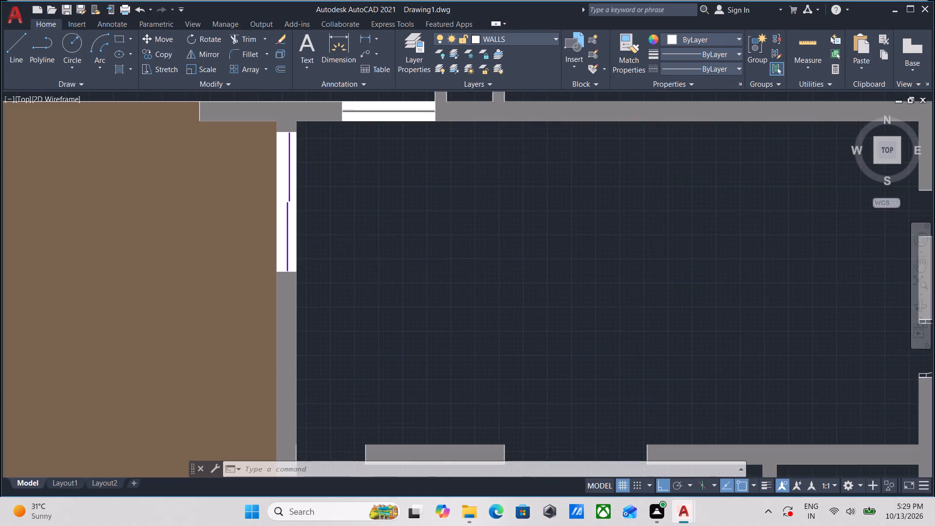
pyautogui.moveTo(350, 251); pyautogui.dragTo(388, 278, button='middle')
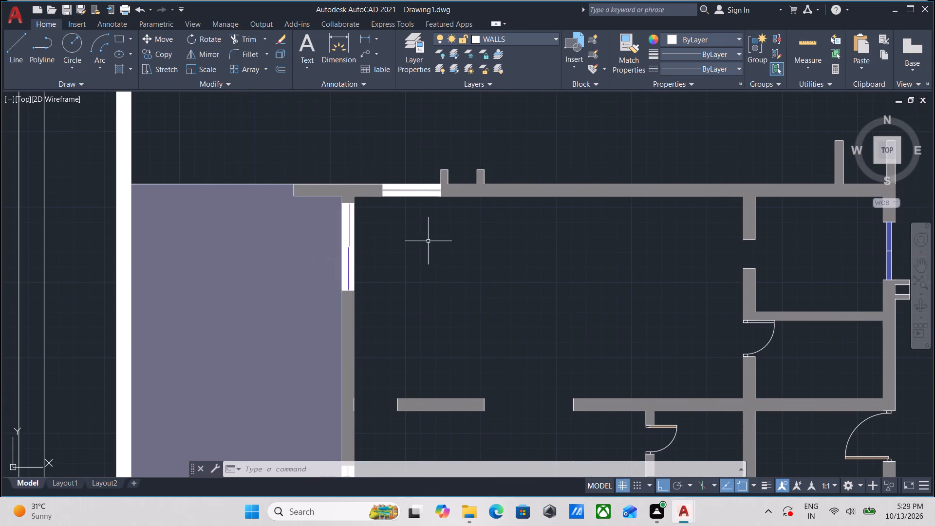
pyautogui.scroll(-1, 431, 240)
pyautogui.moveTo(445, 241); pyautogui.dragTo(493, 247, button='middle')
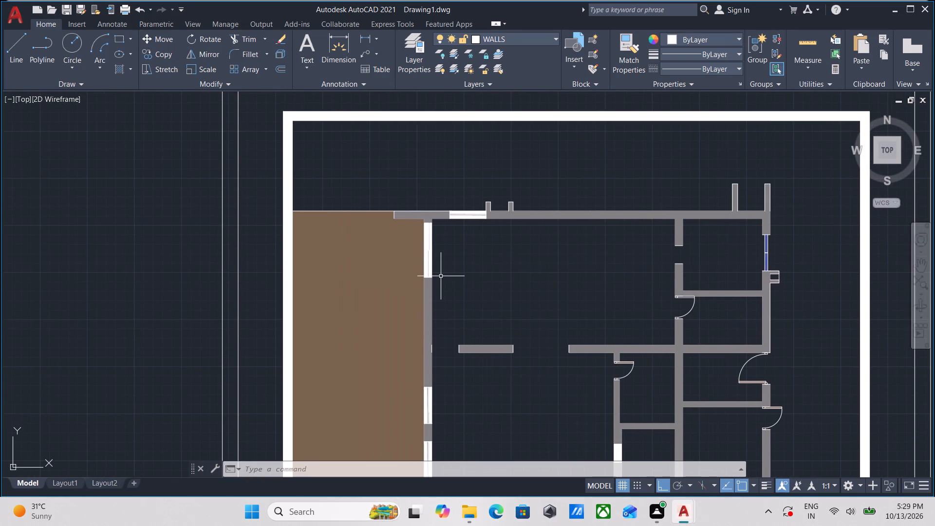
# Place single-line text reading KITCHEN / DININIG, about 11 inches high at zero rotation, in the upper part of the large central room.
pyautogui.write('DT')
pyautogui.press('Return')
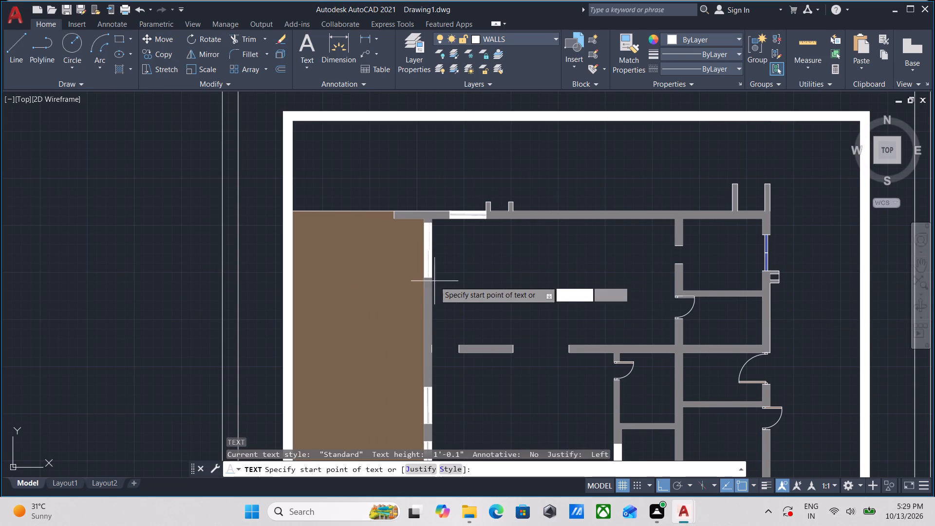
pyautogui.scroll(2, 445, 283)
pyautogui.scroll(-1, 458, 275)
pyautogui.moveTo(458, 275); pyautogui.dragTo(417, 318, button='middle')
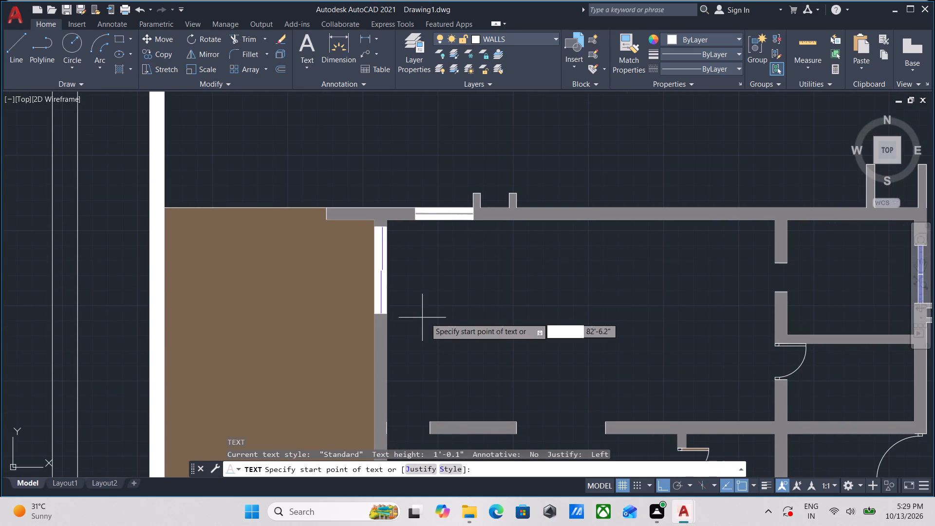
pyautogui.click(548, 300)
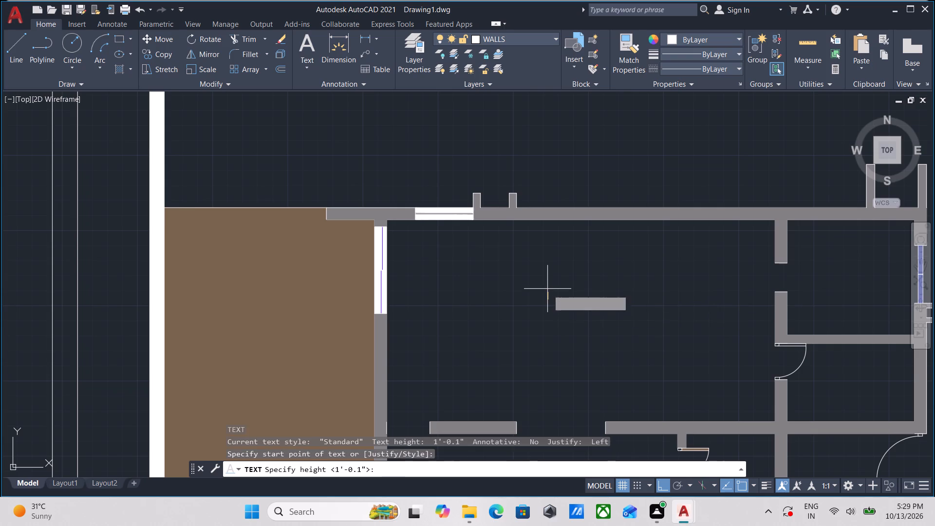
pyautogui.scroll(3, 547, 283)
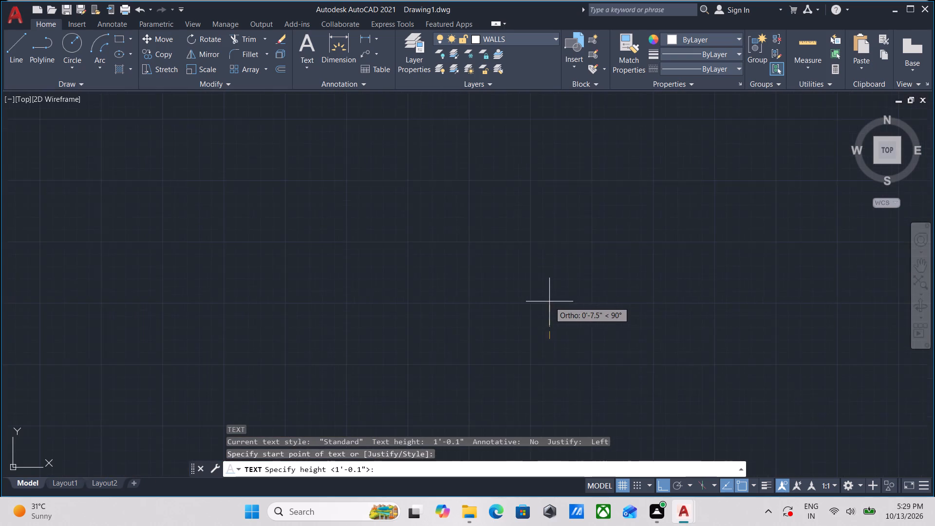
pyautogui.scroll(1, 549, 301)
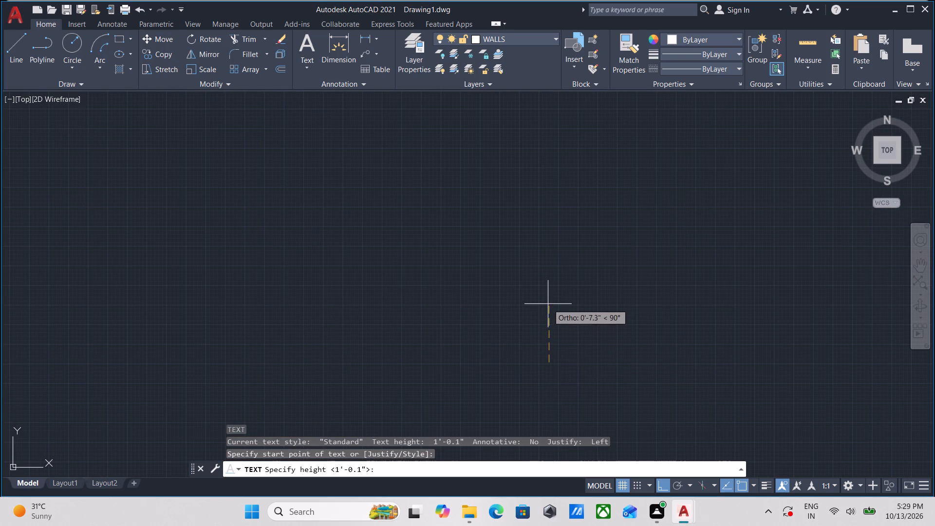
pyautogui.click(552, 273)
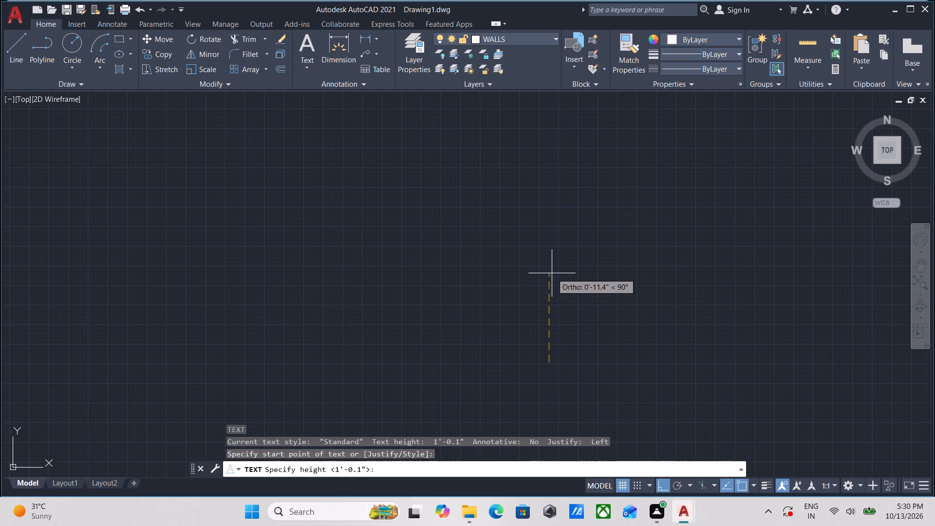
pyautogui.click(630, 360)
pyautogui.scroll(-3, 585, 363)
pyautogui.moveTo(584, 363); pyautogui.dragTo(535, 345, button='middle')
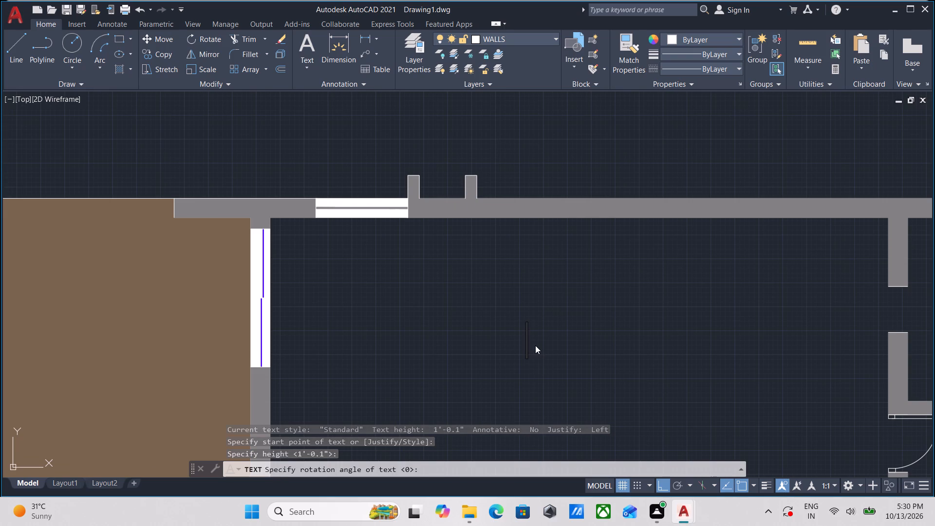
pyautogui.write('KITC')
pyautogui.write('HEN')
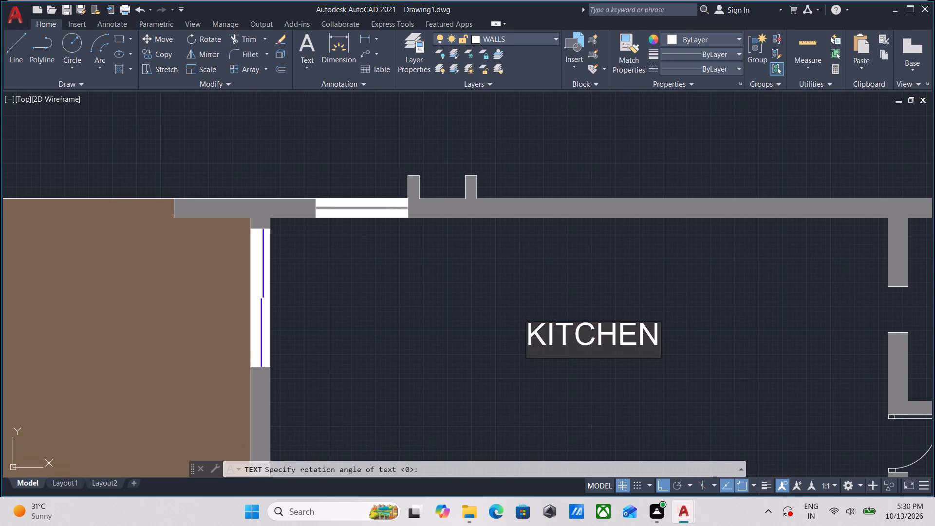
pyautogui.press('space')
pyautogui.press('/')
pyautogui.press('space')
pyautogui.write('DO')
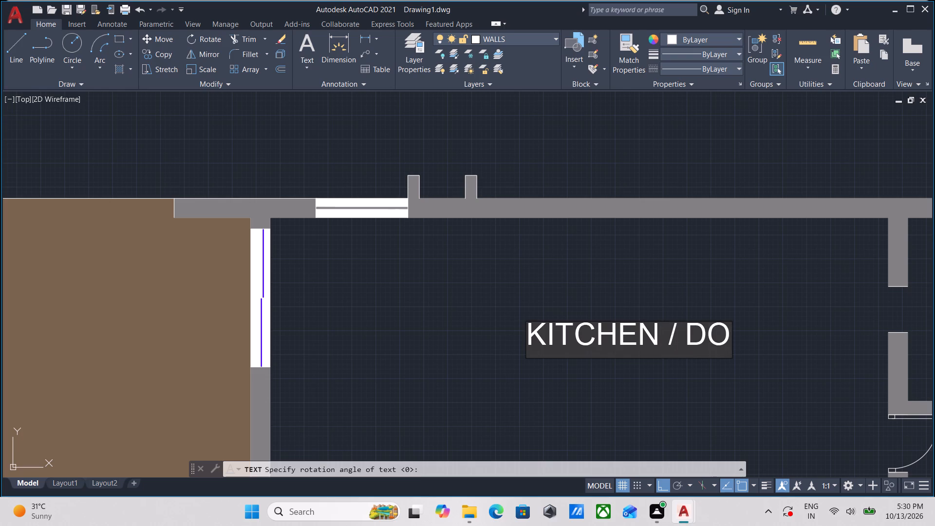
pyautogui.press('BackSpace')
pyautogui.write('INI')
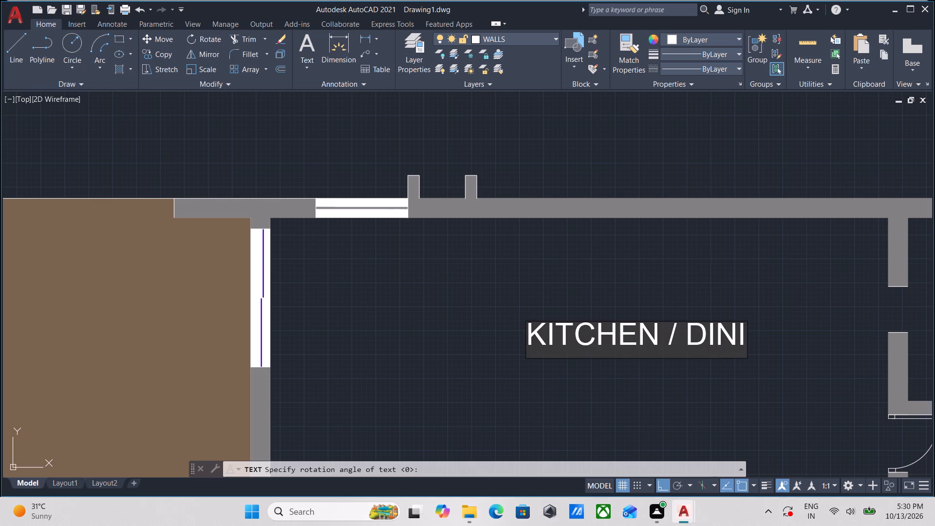
pyautogui.write('NIG')
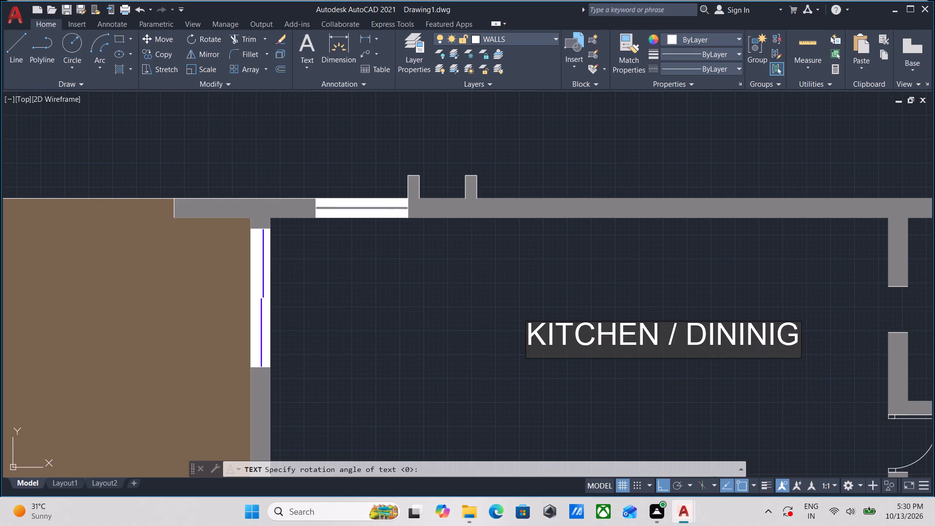
pyautogui.press('Return')
pyautogui.press('Return')
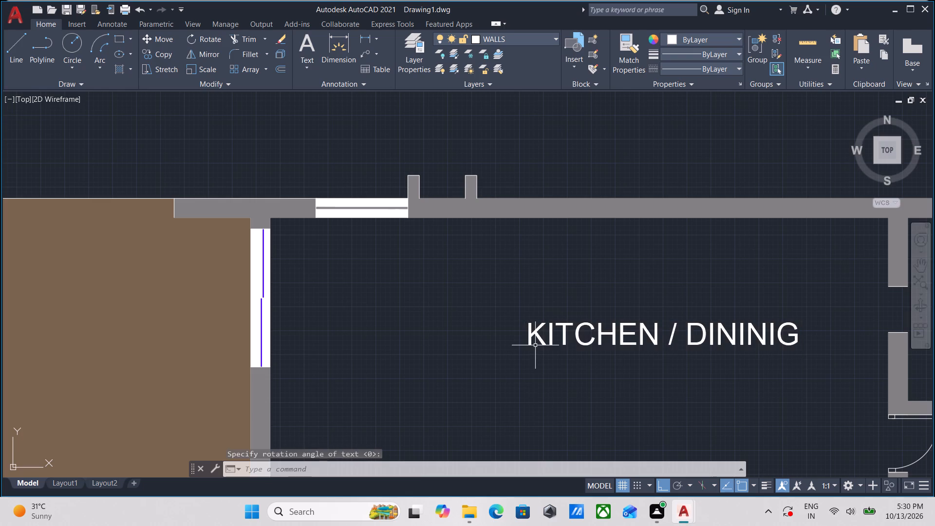
# Select the KITCHEN / DININIG label in the central room and start the MASSPROP command.
pyautogui.scroll(-1, 564, 397)
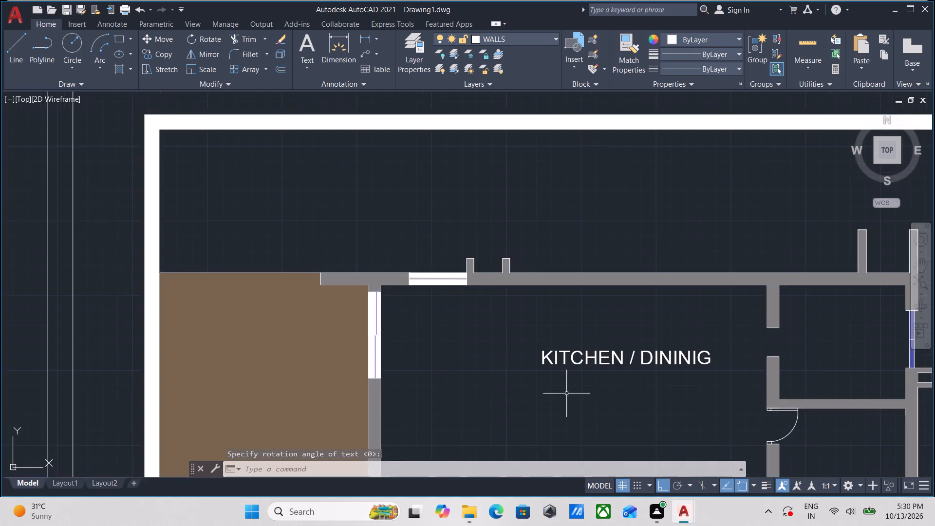
pyautogui.moveTo(567, 387); pyautogui.dragTo(520, 361, button='middle')
pyautogui.press('Escape')
pyautogui.scroll(2, 606, 355)
pyautogui.moveTo(651, 366); pyautogui.dragTo(640, 358)
pyautogui.click(438, 278)
pyautogui.moveTo(435, 286); pyautogui.dragTo(445, 259, button='middle')
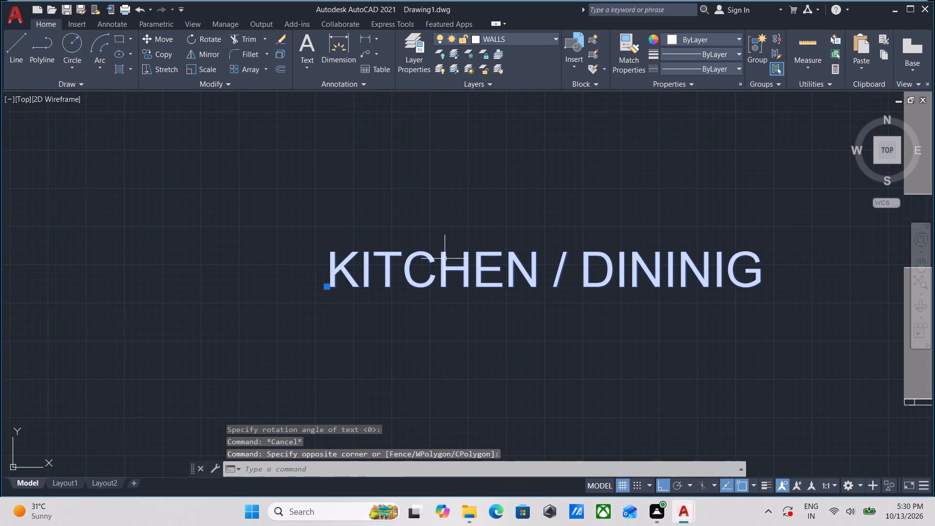
pyautogui.press('v')
pyautogui.press('o')
pyautogui.press('Return')
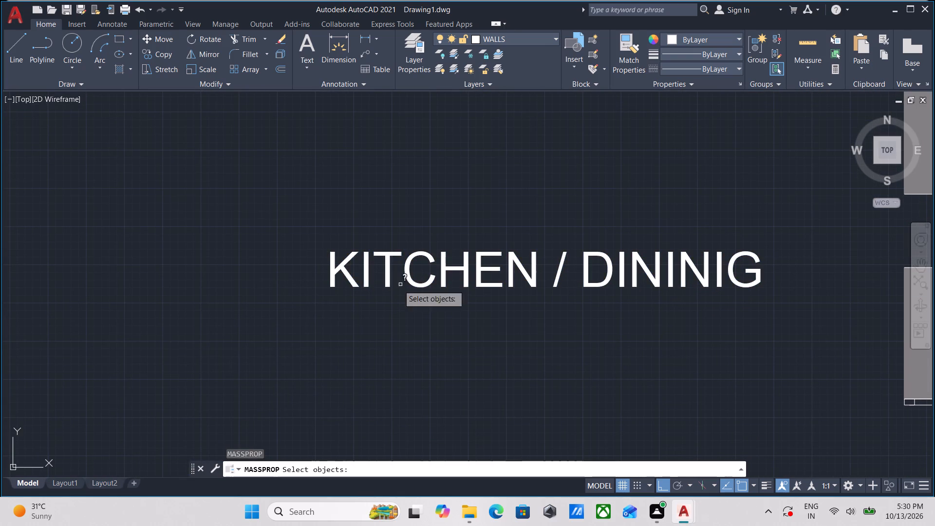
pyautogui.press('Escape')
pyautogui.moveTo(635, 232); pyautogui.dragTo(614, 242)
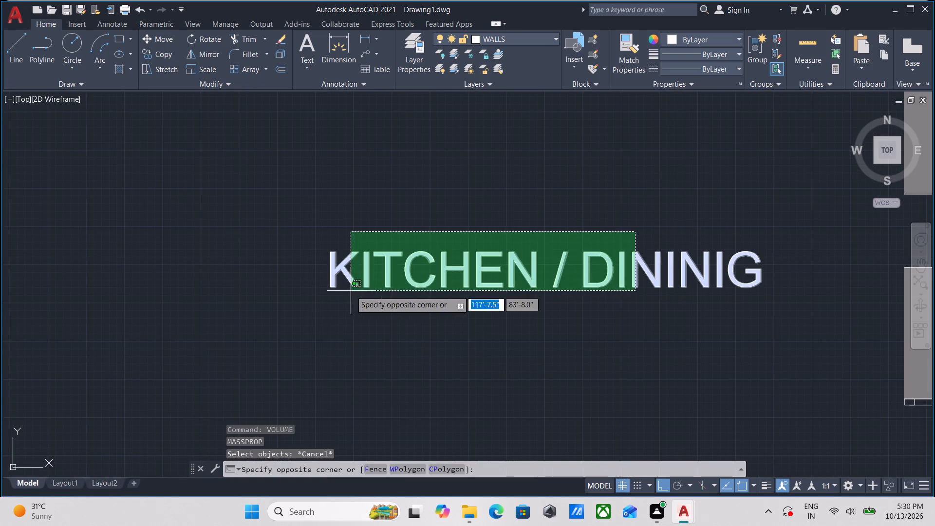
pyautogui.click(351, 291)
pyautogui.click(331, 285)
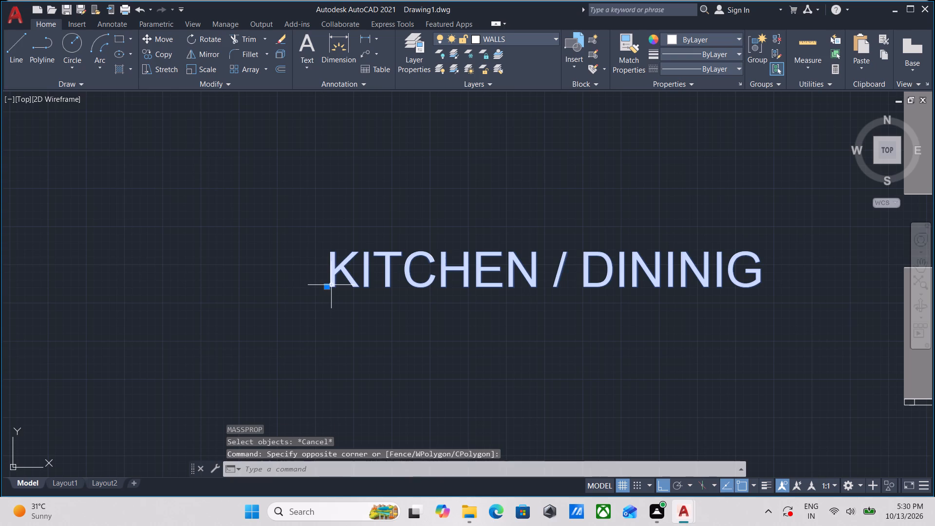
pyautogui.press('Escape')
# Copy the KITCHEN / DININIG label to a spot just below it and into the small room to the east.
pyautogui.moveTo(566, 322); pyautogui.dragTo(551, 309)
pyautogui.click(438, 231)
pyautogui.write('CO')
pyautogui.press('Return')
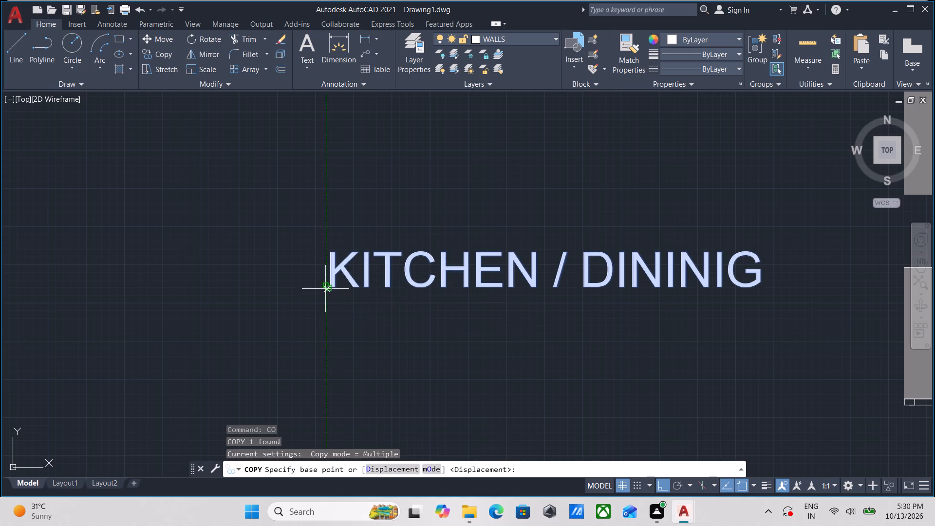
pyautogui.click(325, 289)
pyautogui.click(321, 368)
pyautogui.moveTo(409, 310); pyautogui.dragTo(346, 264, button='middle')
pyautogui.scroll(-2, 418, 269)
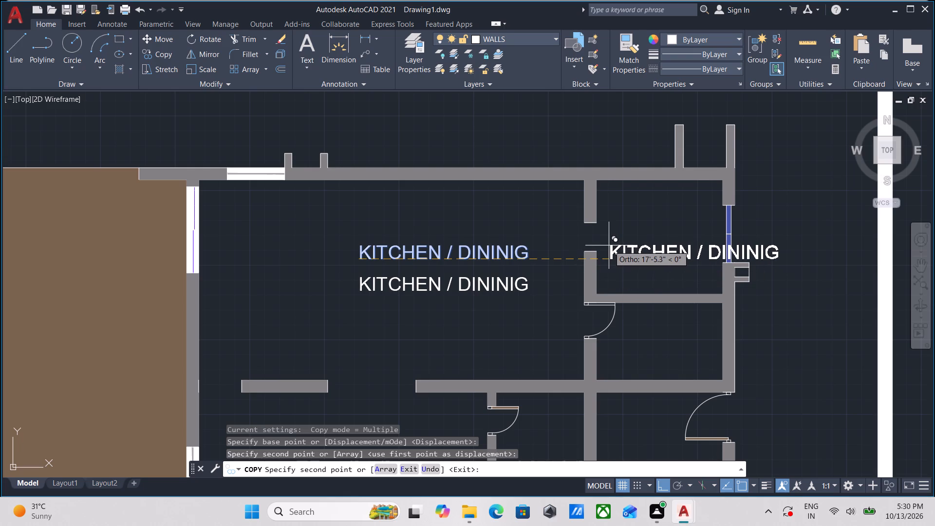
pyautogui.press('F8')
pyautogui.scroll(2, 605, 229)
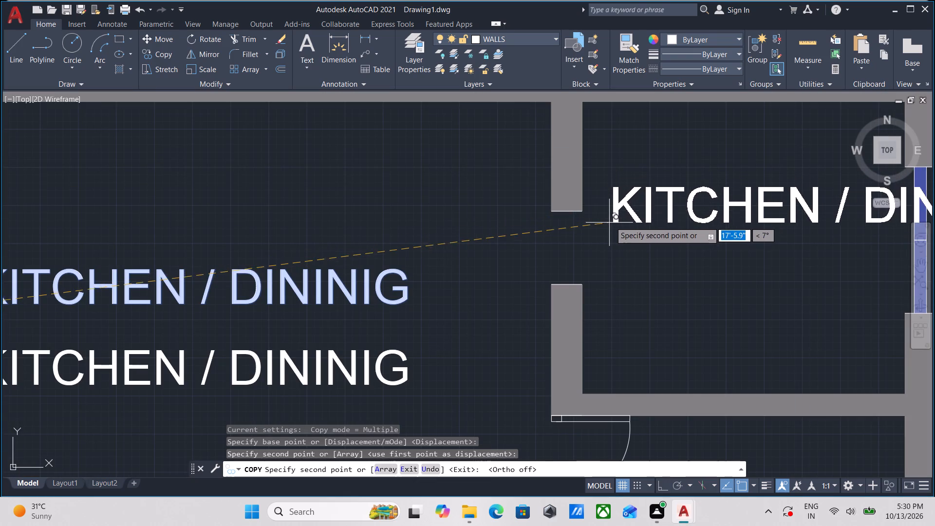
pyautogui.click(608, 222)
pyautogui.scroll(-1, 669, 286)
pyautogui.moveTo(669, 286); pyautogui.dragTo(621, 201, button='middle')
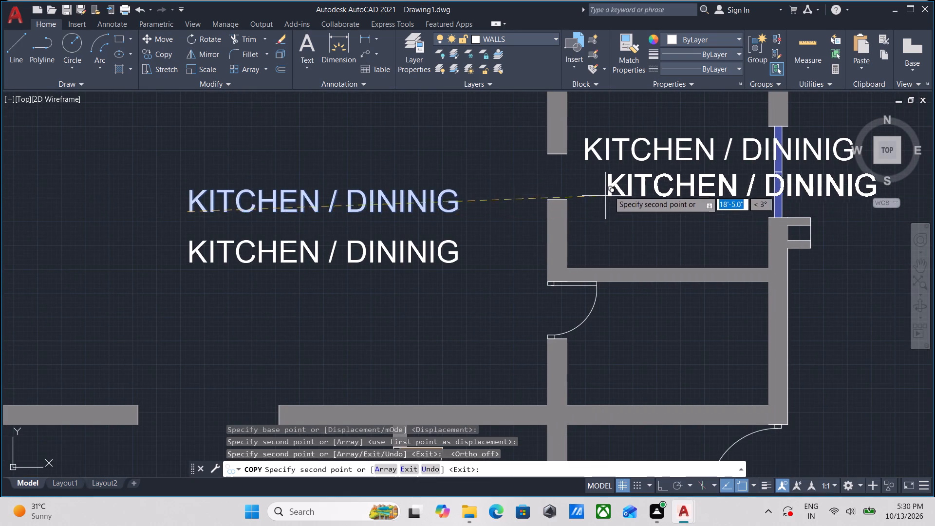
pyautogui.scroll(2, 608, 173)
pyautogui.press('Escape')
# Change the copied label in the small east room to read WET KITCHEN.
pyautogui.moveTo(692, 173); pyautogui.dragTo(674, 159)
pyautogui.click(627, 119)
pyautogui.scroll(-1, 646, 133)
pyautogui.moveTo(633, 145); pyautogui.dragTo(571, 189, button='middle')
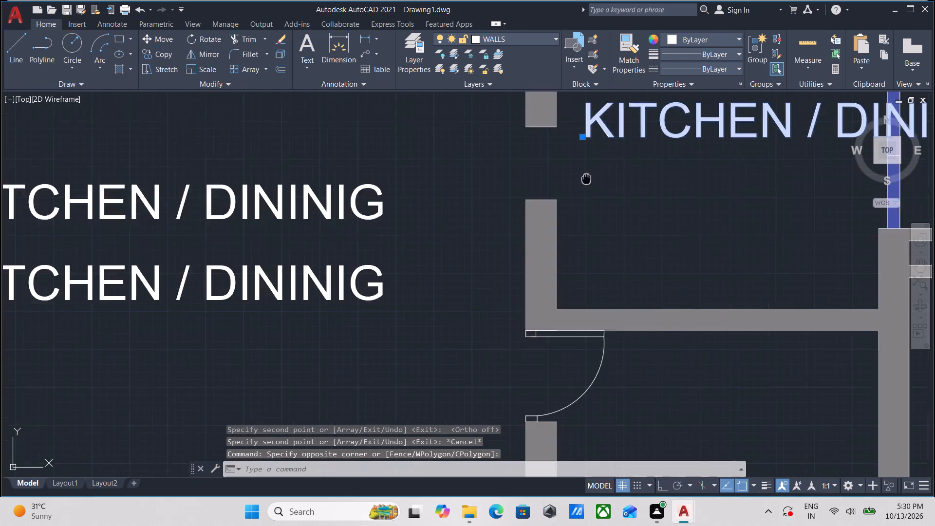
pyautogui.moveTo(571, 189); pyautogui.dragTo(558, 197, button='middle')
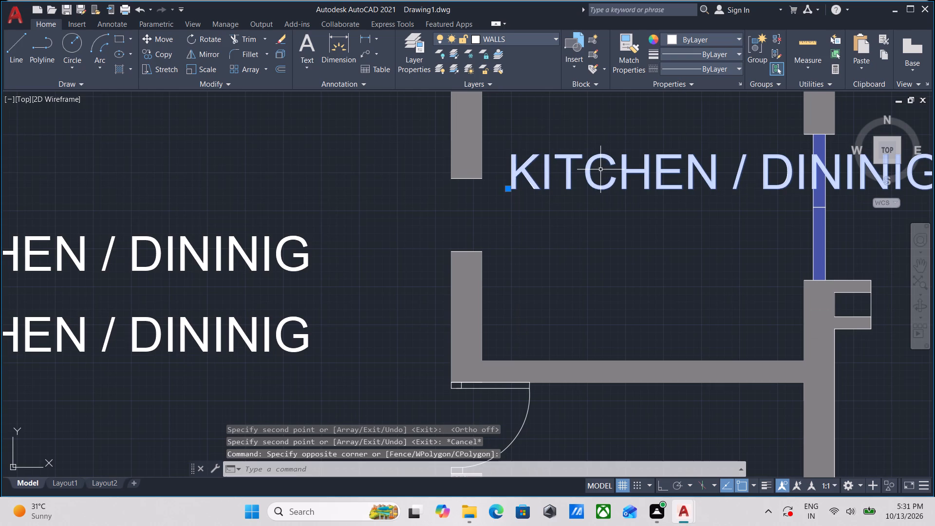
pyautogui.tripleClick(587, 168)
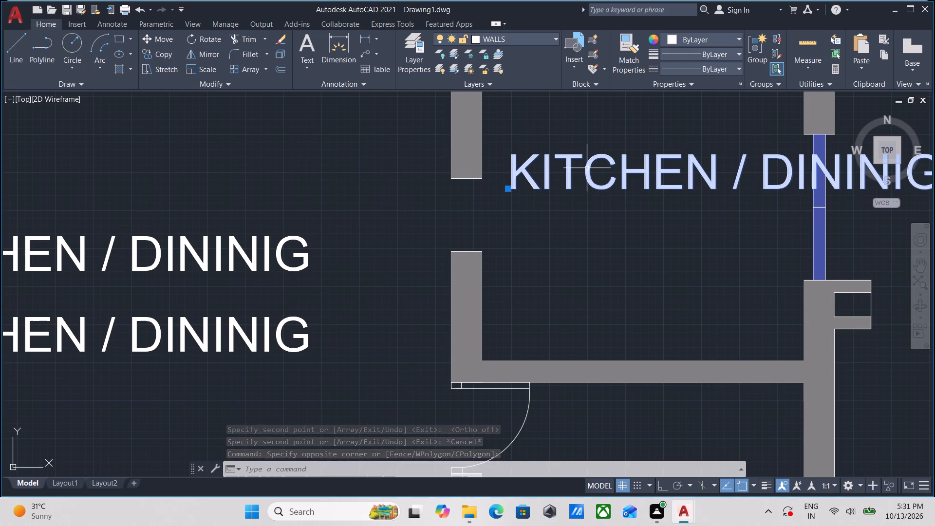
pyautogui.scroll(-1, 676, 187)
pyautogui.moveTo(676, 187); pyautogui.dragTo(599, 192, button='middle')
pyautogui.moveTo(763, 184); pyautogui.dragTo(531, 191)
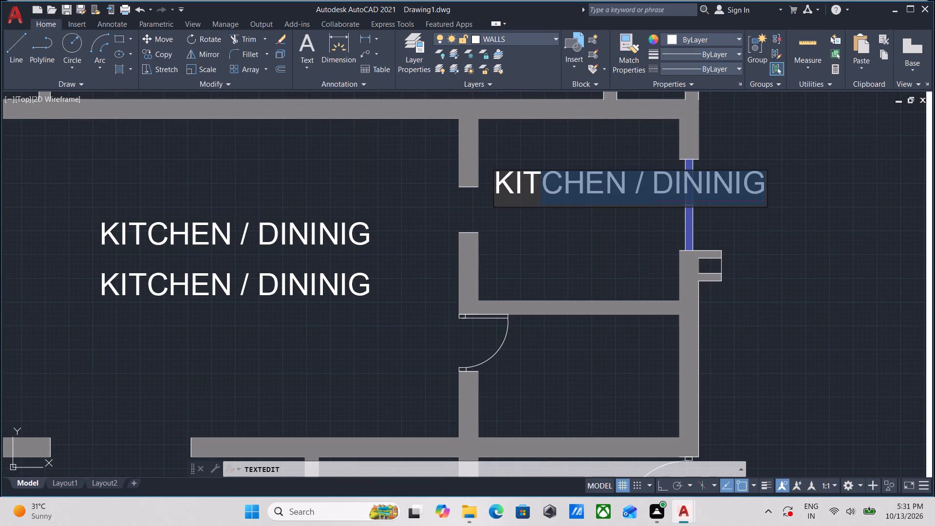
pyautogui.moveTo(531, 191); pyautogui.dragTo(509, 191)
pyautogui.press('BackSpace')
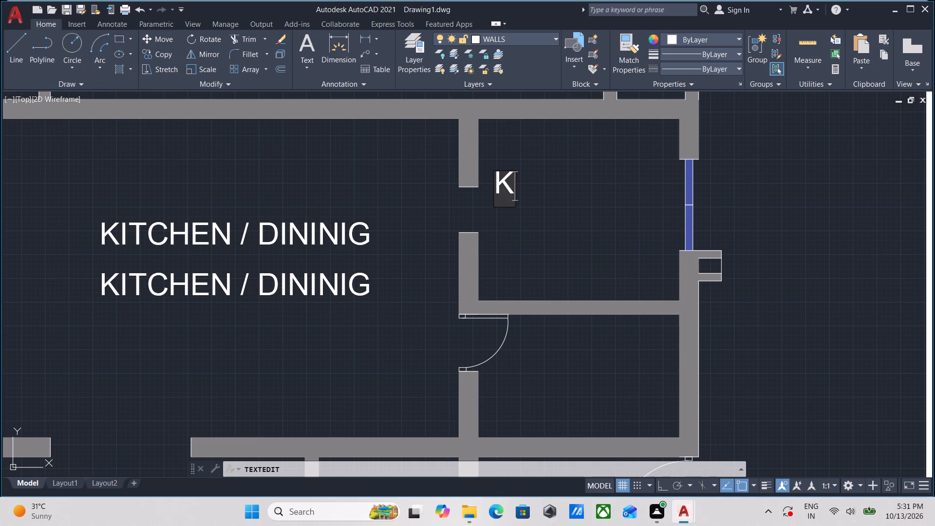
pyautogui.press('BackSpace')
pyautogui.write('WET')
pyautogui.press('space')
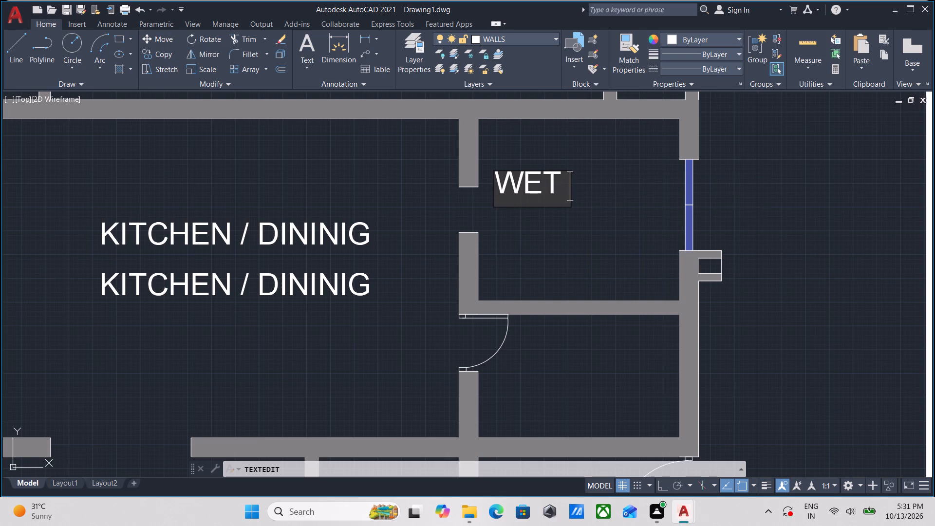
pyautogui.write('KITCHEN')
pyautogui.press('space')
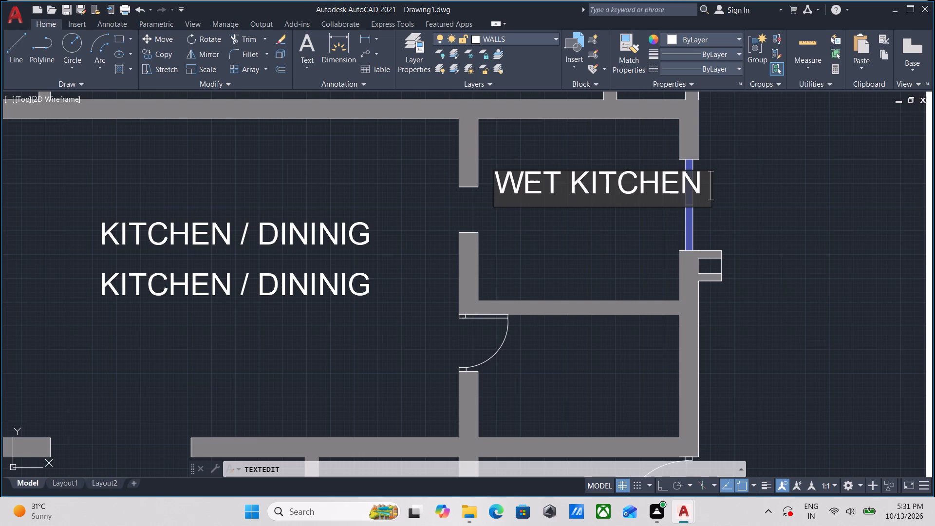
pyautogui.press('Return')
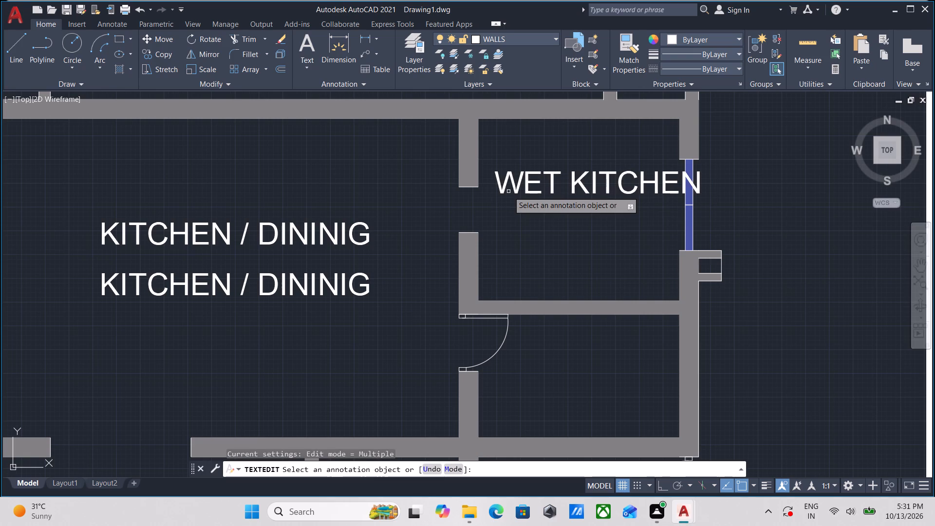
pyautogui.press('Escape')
# Erase both KITCHEN / DININIG labels and the WET KITCHEN label.
pyautogui.scroll(-2, 508, 191)
pyautogui.scroll(2, 417, 236)
pyautogui.click(482, 242)
pyautogui.click(372, 138)
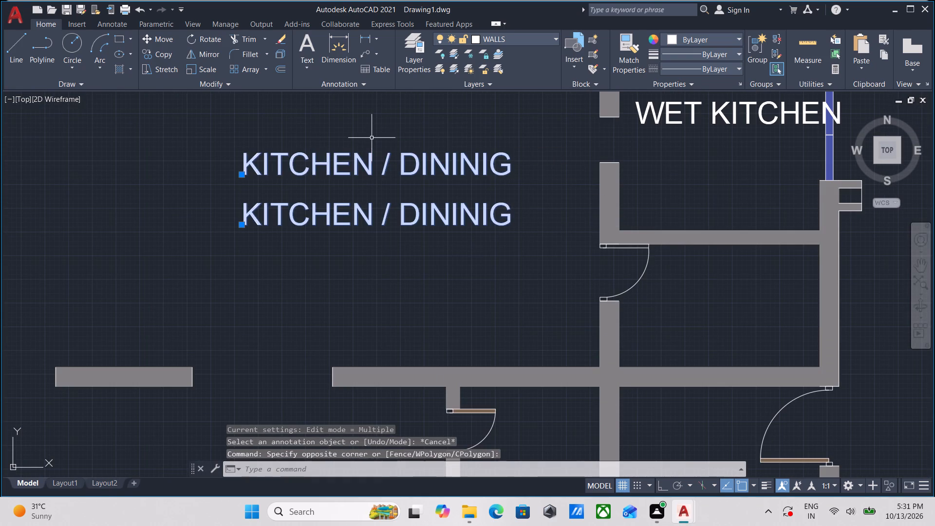
pyautogui.moveTo(662, 152); pyautogui.dragTo(661, 192, button='middle')
pyautogui.scroll(1, 661, 192)
pyautogui.moveTo(712, 191); pyautogui.dragTo(713, 186)
pyautogui.click(691, 114)
pyautogui.rightClick(691, 114)
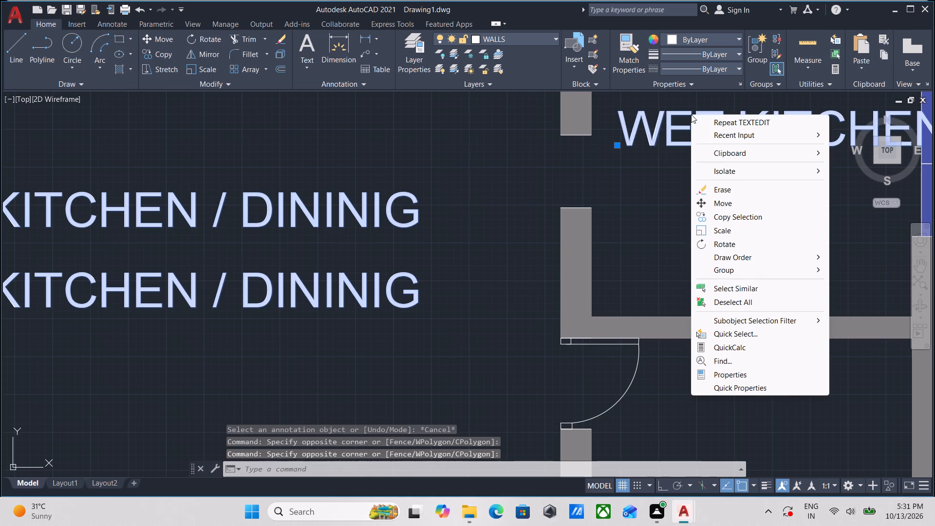
pyautogui.click(724, 188)
# Add the single-line text KITCHEN AND DINING HALL in the large room, about 8 inches high with 0° rotation.
pyautogui.scroll(-2, 529, 192)
pyautogui.moveTo(519, 194); pyautogui.dragTo(630, 215, button='middle')
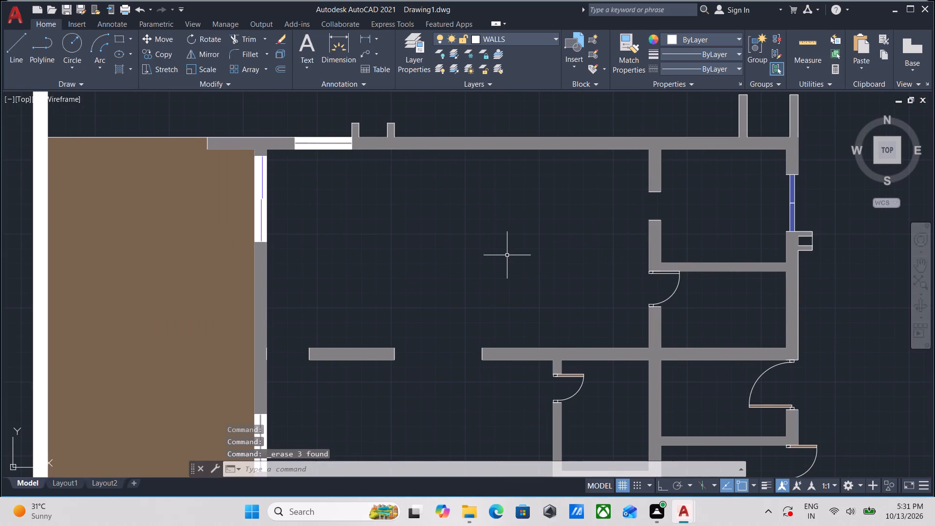
pyautogui.write('DT')
pyautogui.press('Return')
pyautogui.scroll(2, 358, 289)
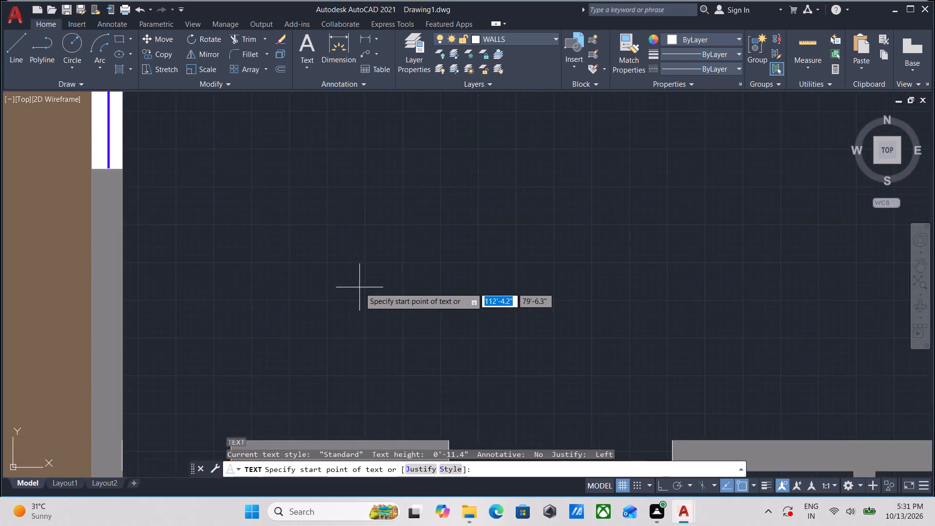
pyautogui.scroll(-1, 359, 287)
pyautogui.moveTo(359, 287); pyautogui.dragTo(466, 320, button='middle')
pyautogui.click(476, 269)
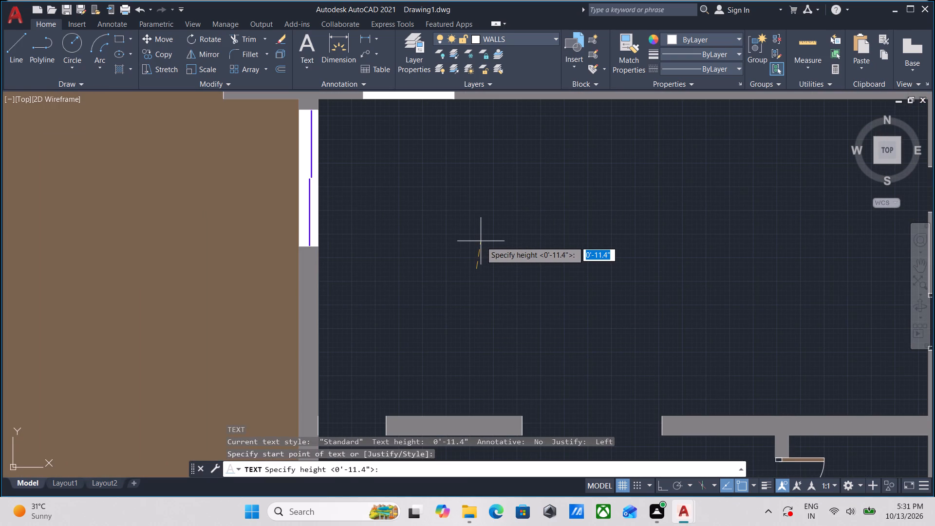
pyautogui.press('F8')
pyautogui.scroll(2, 476, 247)
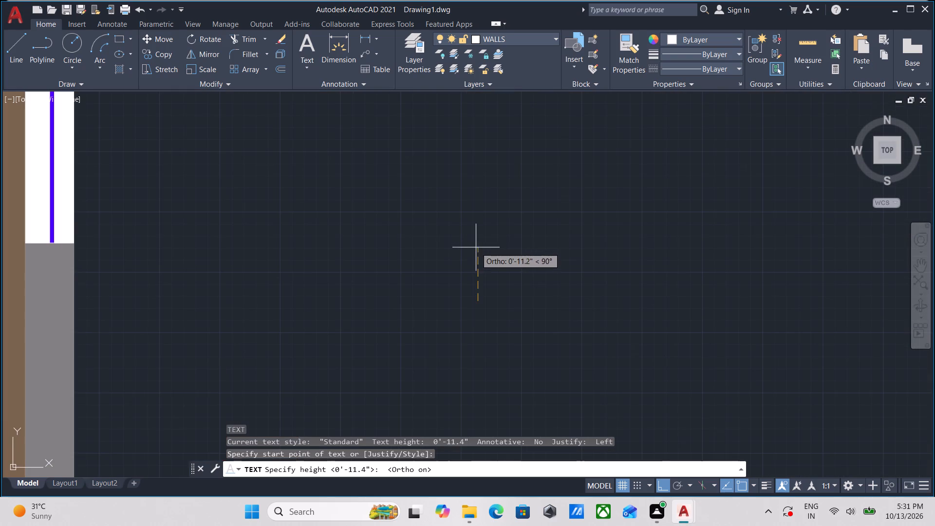
pyautogui.scroll(1, 469, 261)
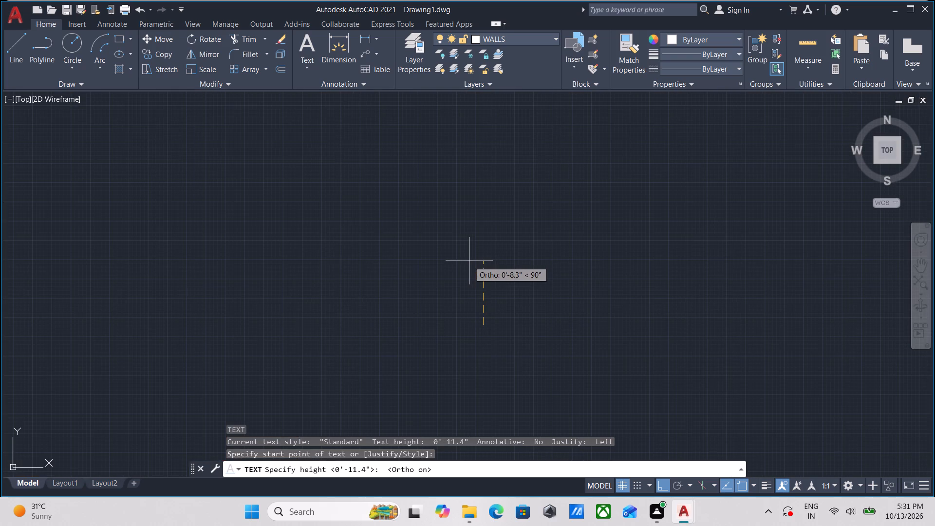
pyautogui.click(474, 259)
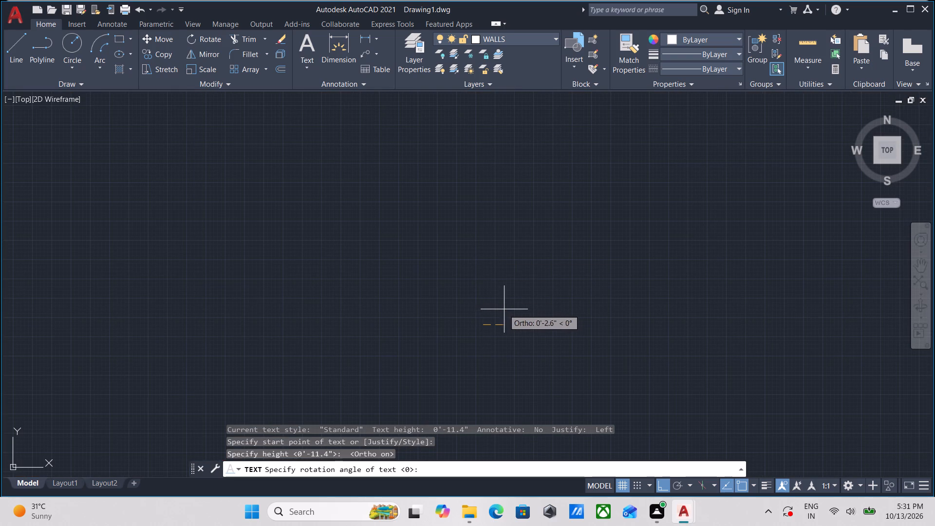
pyautogui.click(540, 313)
pyautogui.scroll(-2, 538, 309)
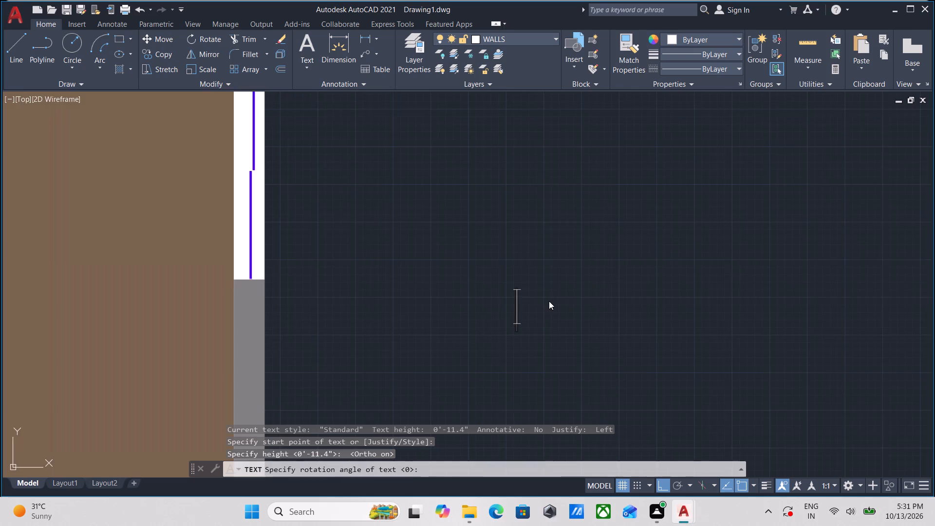
pyautogui.scroll(-1, 549, 301)
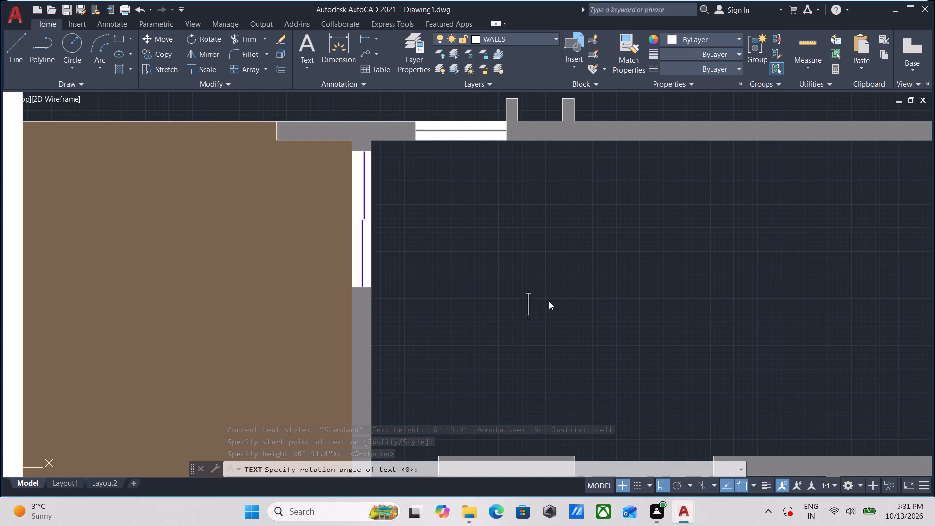
pyautogui.write('KI')
pyautogui.press('t')
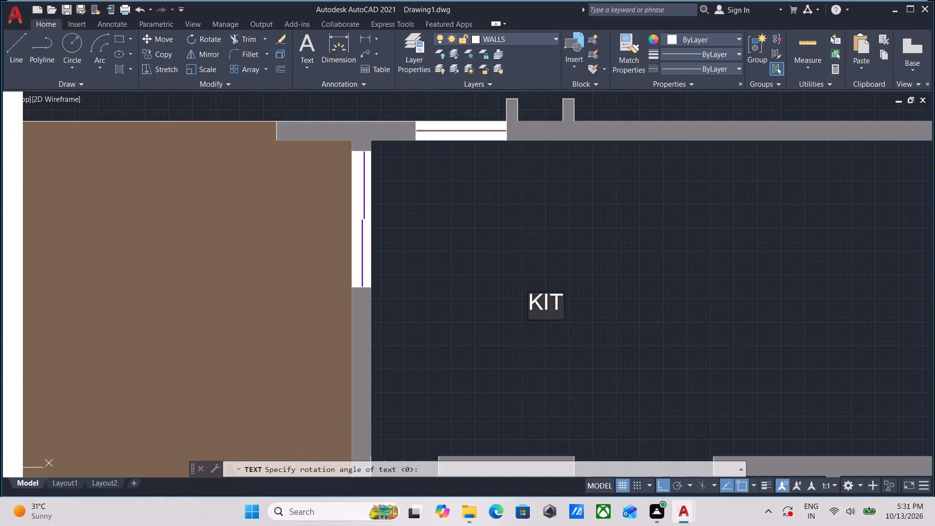
pyautogui.write('CHEB')
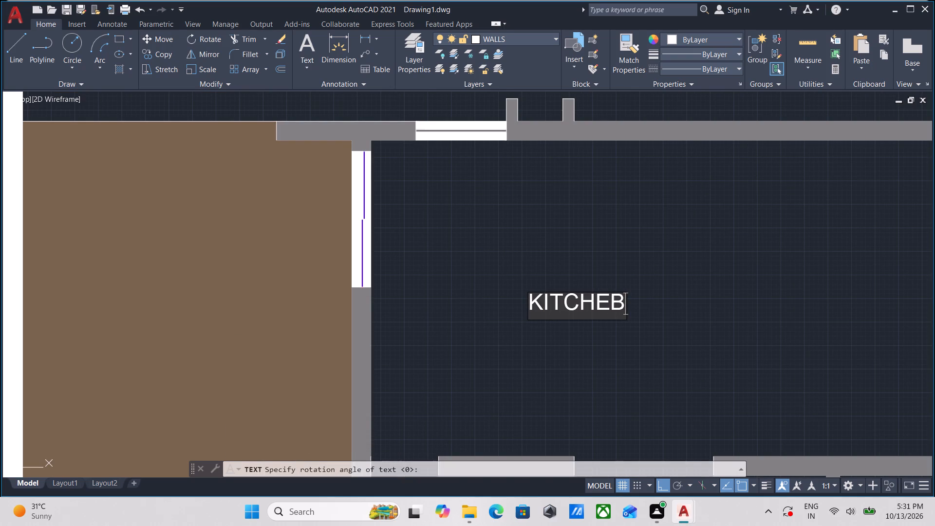
pyautogui.press('BackSpace')
pyautogui.write('N AND')
pyautogui.press('space')
pyautogui.write('DINI')
pyautogui.write('NG')
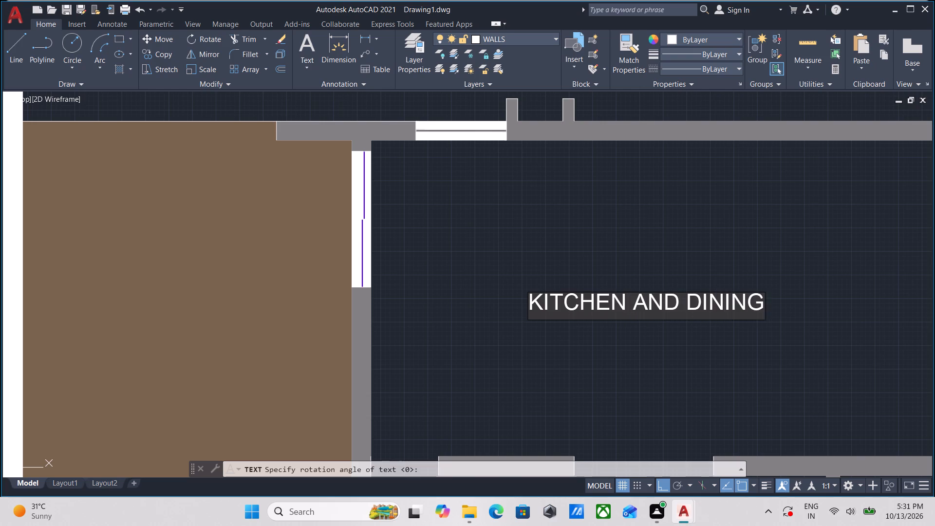
pyautogui.press('space')
pyautogui.write('HA')
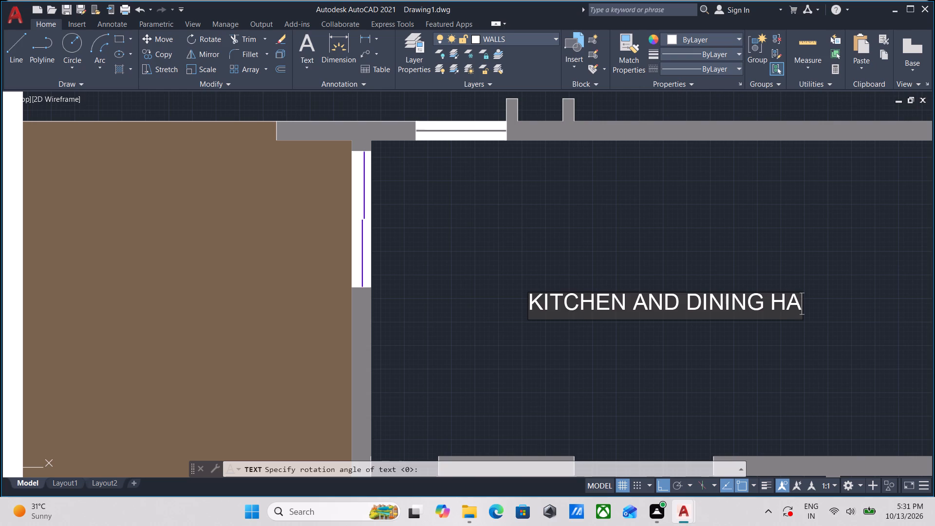
pyautogui.write('LL')
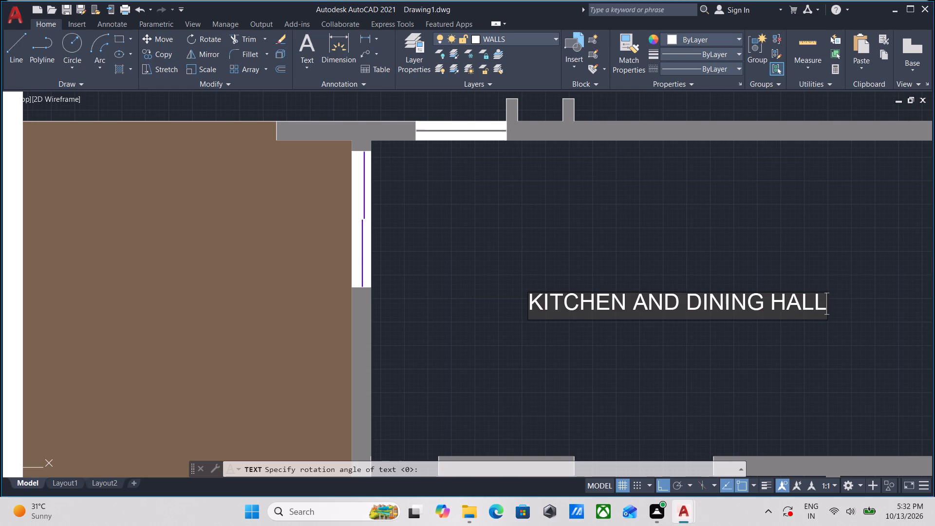
pyautogui.scroll(-1, 542, 316)
pyautogui.moveTo(542, 316); pyautogui.dragTo(462, 334, button='middle')
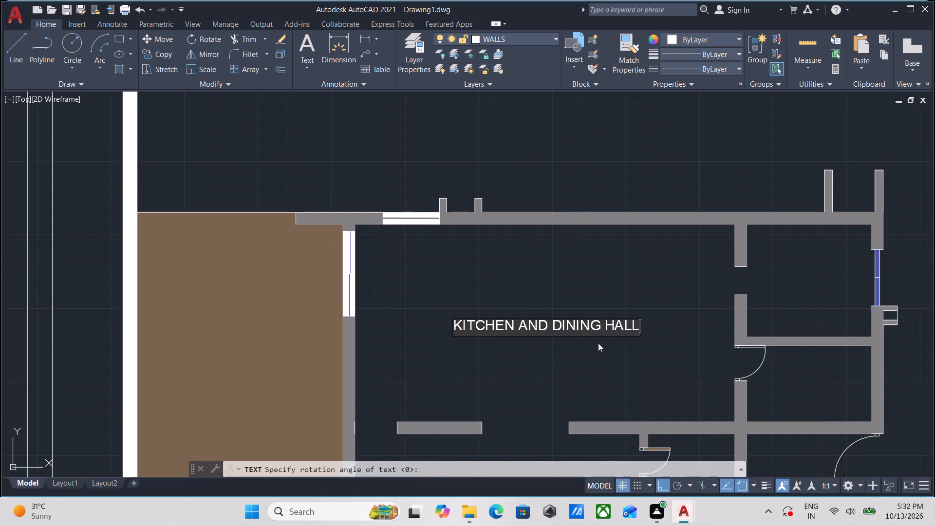
pyautogui.moveTo(598, 343); pyautogui.dragTo(563, 361, button='middle')
pyautogui.press('Return')
pyautogui.press('Return')
# Copy the KITCHEN AND DINING HALL label, with Ortho off, into the small square room just northwest of the staircase.
pyautogui.scroll(2, 566, 362)
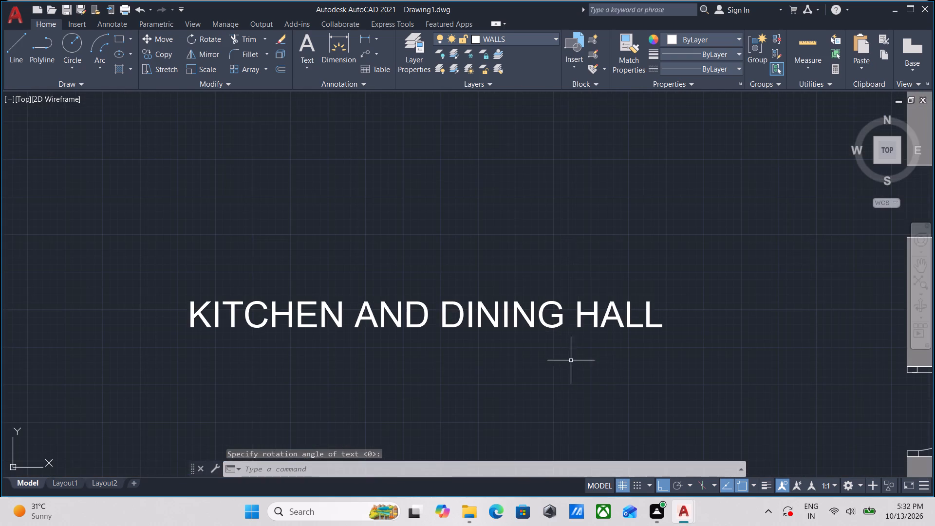
pyautogui.moveTo(630, 361); pyautogui.dragTo(626, 355)
pyautogui.click(534, 307)
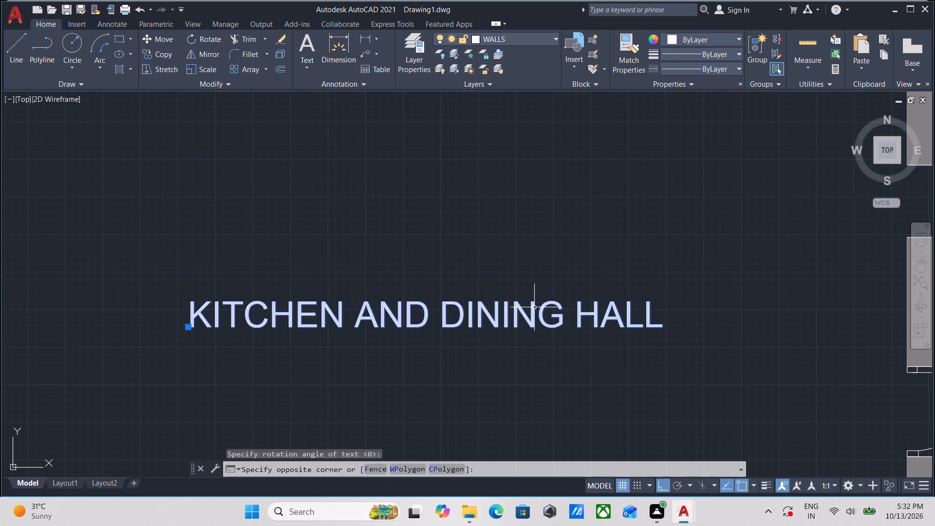
pyautogui.scroll(-2, 454, 320)
pyautogui.moveTo(433, 325); pyautogui.dragTo(504, 276, button='middle')
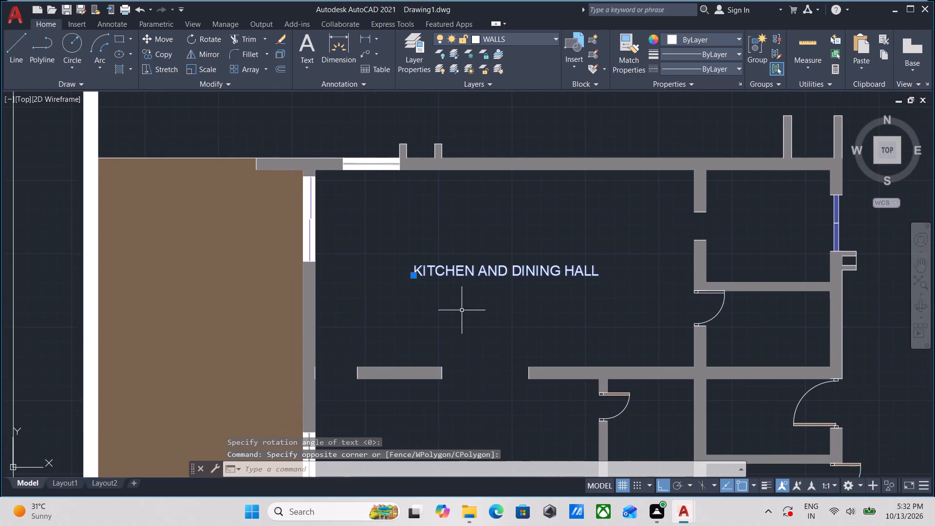
pyautogui.moveTo(460, 312); pyautogui.dragTo(505, 285, button='middle')
pyautogui.write('CO')
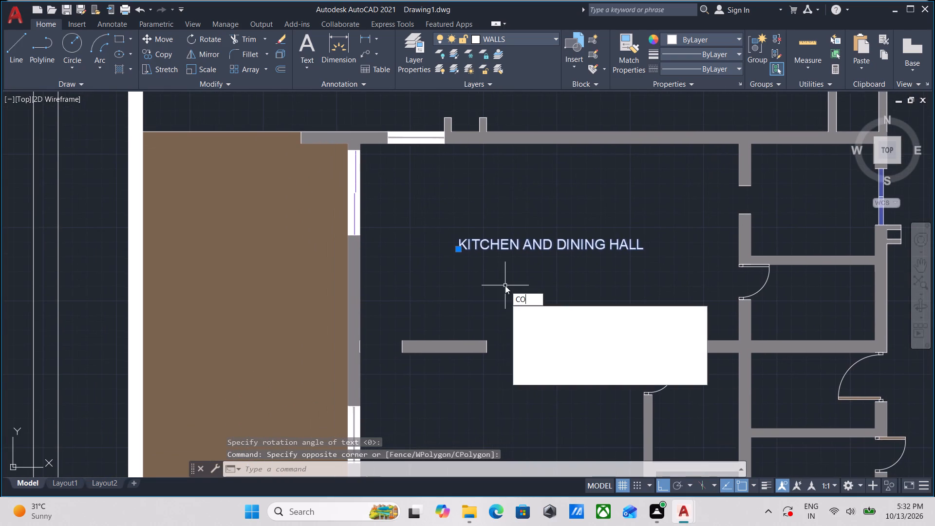
pyautogui.press('Return')
pyautogui.click(459, 250)
pyautogui.moveTo(530, 420); pyautogui.dragTo(568, 215, button='middle')
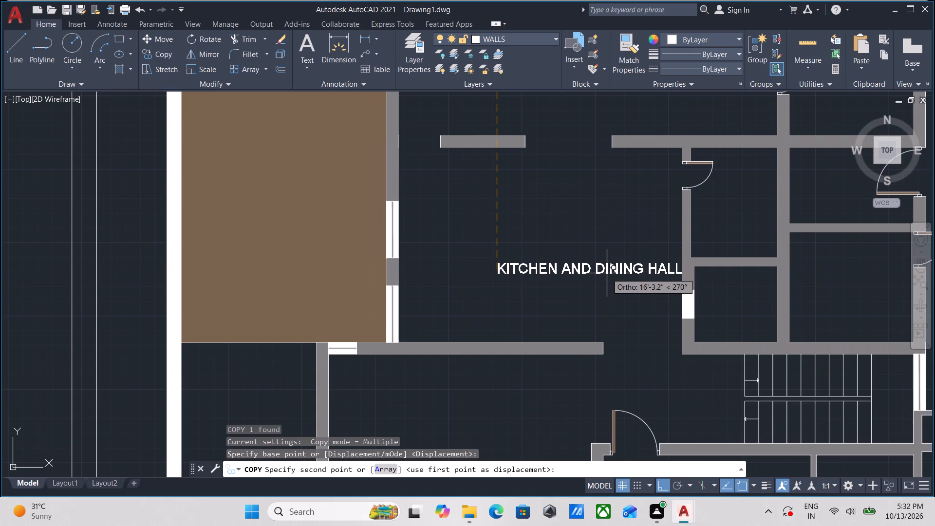
pyautogui.press('F8')
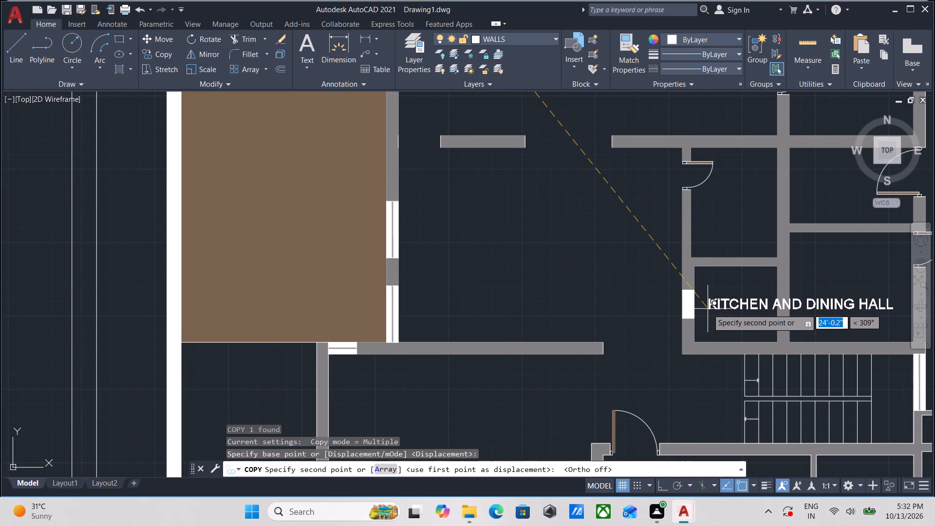
pyautogui.click(708, 309)
pyautogui.press('Escape')
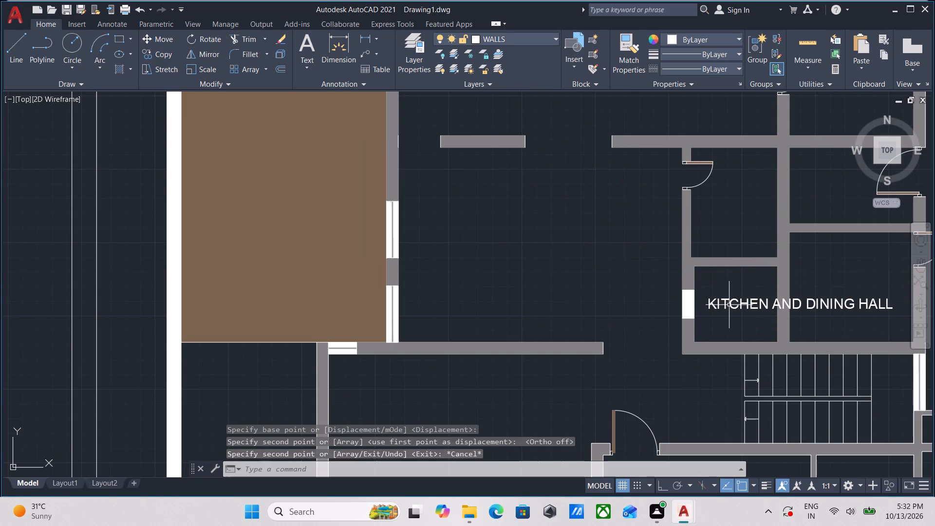
# Change the copied label in the small room northwest of the staircase to read LIFT.
pyautogui.doubleClick(729, 302)
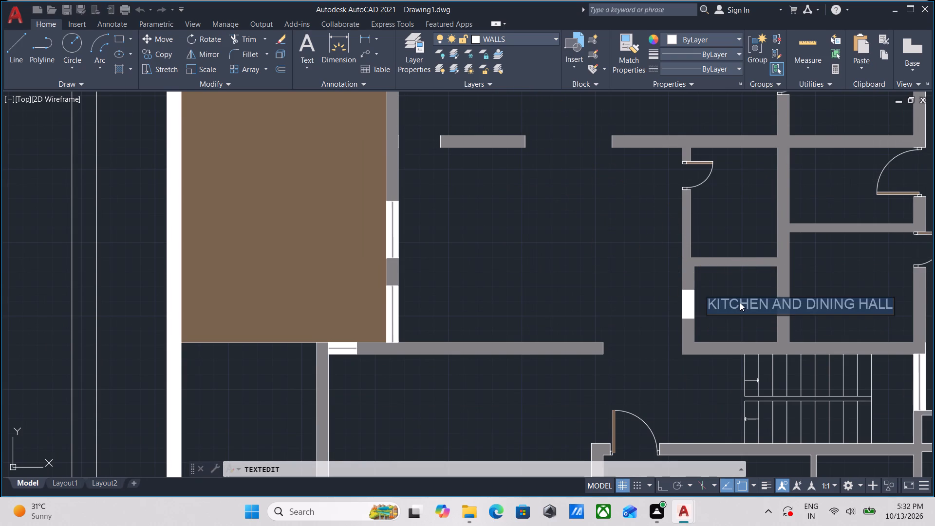
pyautogui.write('LI')
pyautogui.write('FT')
pyautogui.press('Return')
pyautogui.press('Return')
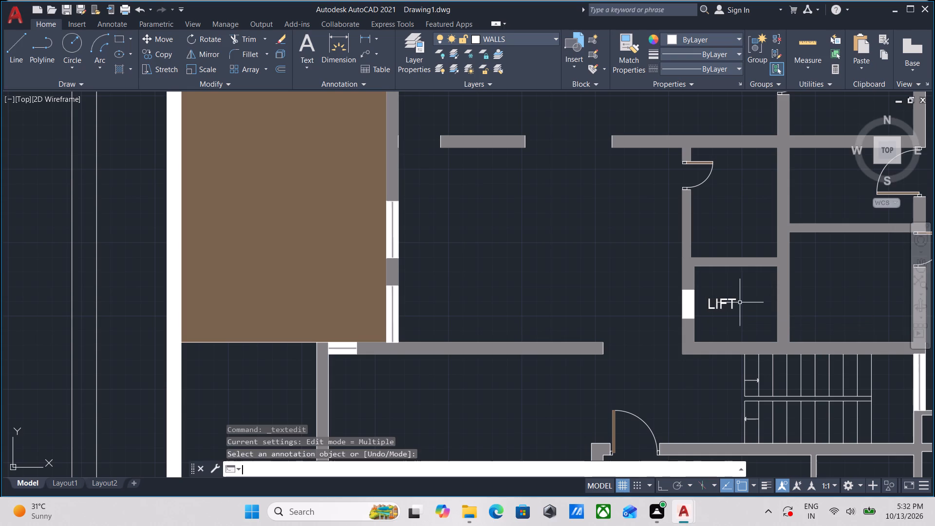
# Copy the LIFT label about 6'-5" up into the adjoining small room directly north of the lift.
pyautogui.scroll(1, 747, 332)
pyautogui.moveTo(742, 332); pyautogui.dragTo(698, 341, button='middle')
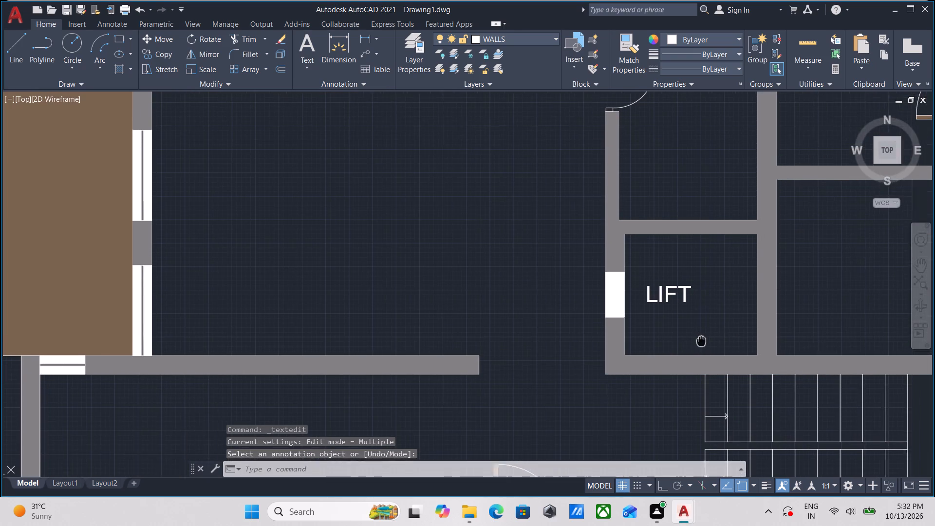
pyautogui.moveTo(698, 341); pyautogui.dragTo(696, 342, button='middle')
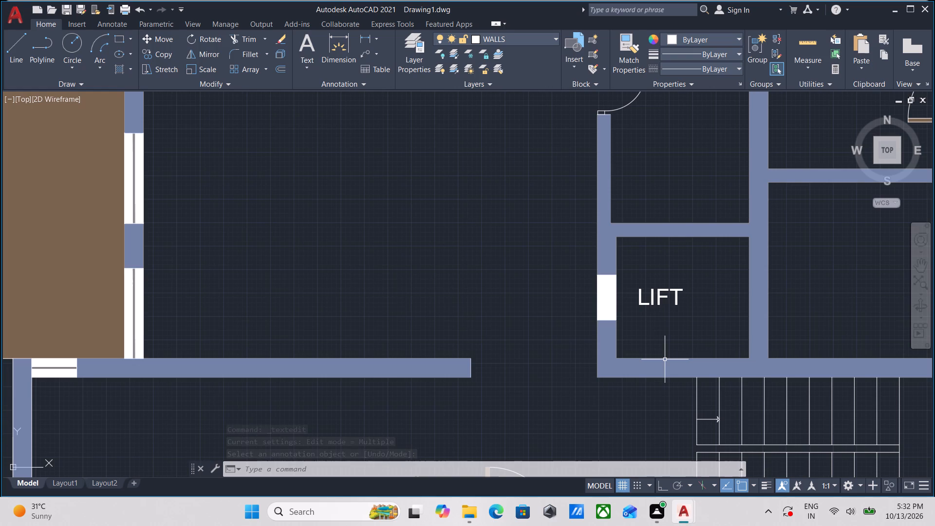
pyautogui.scroll(1, 665, 359)
pyautogui.click(684, 310)
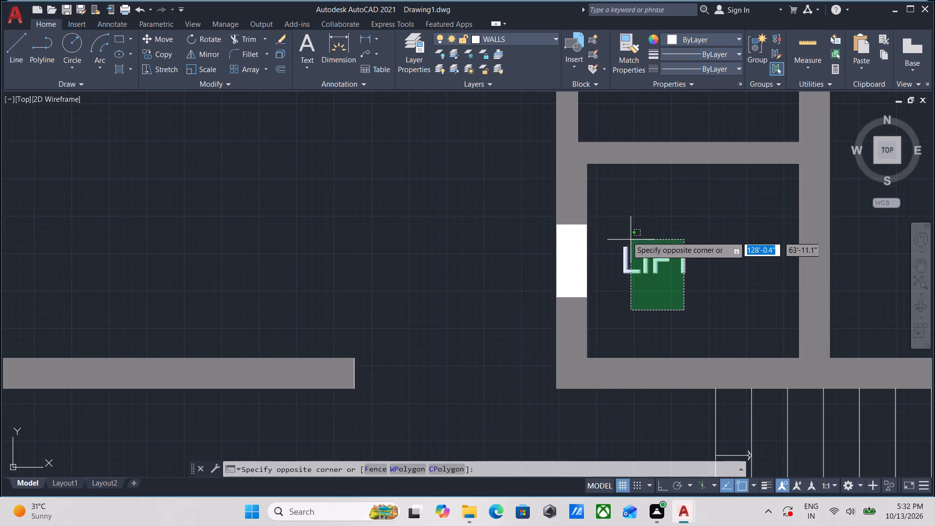
pyautogui.click(626, 235)
pyautogui.write('CO')
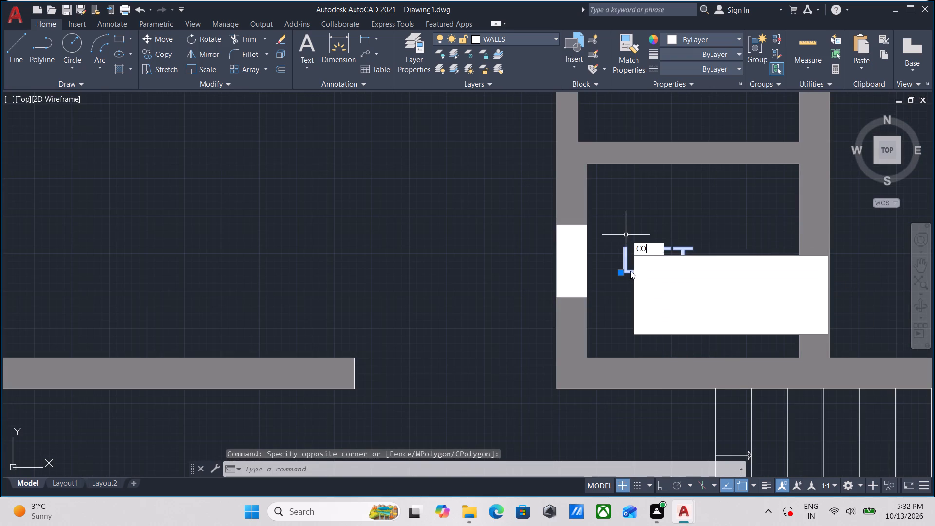
pyautogui.press('Return')
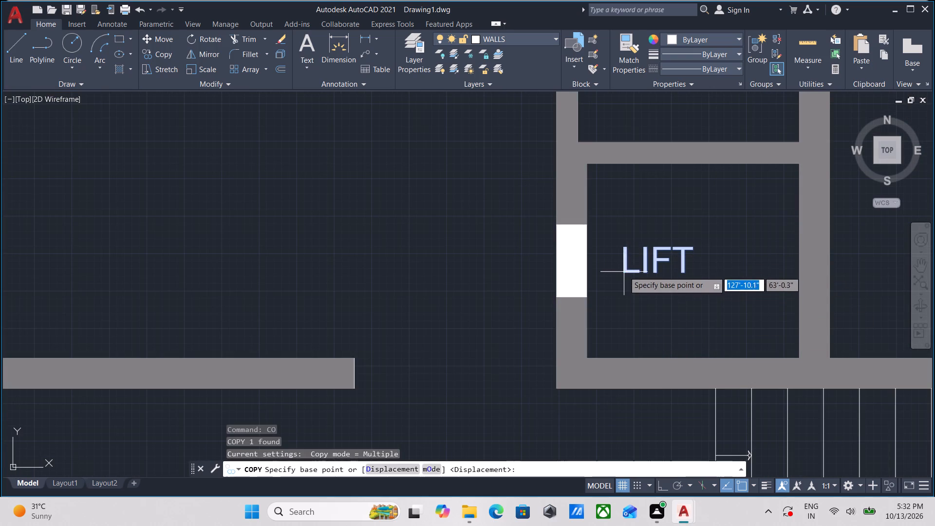
pyautogui.click(624, 271)
pyautogui.moveTo(634, 229); pyautogui.dragTo(642, 370, button='middle')
pyautogui.click(651, 183)
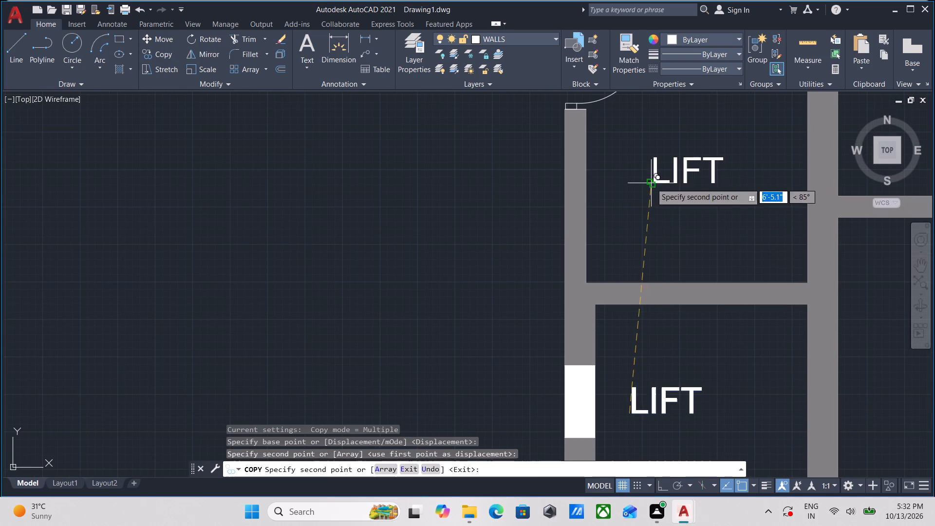
pyautogui.press('Escape')
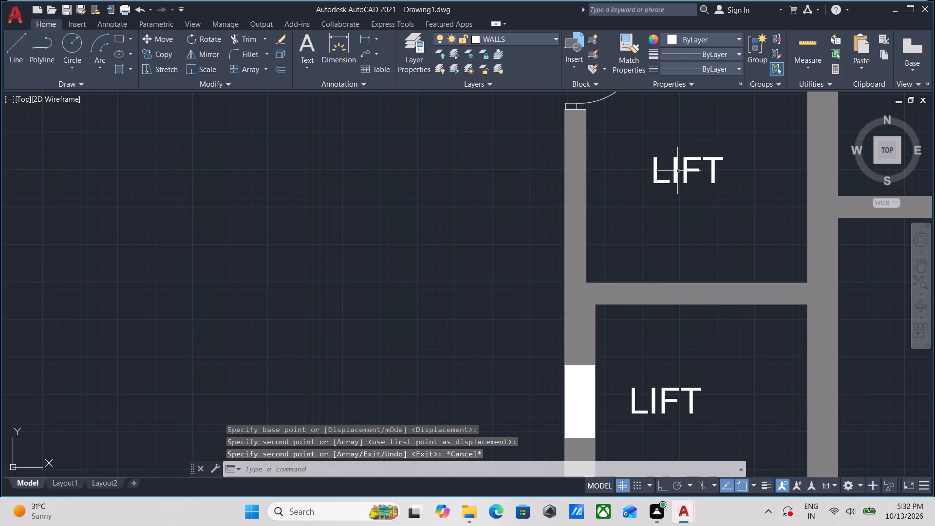
# Change the copied label in the room north of the lift to read PDR.
pyautogui.click(674, 172)
pyautogui.doubleClick(674, 172)
pyautogui.moveTo(716, 175); pyautogui.dragTo(646, 175)
pyautogui.write('PDR')
pyautogui.press('Return')
pyautogui.press('Return')
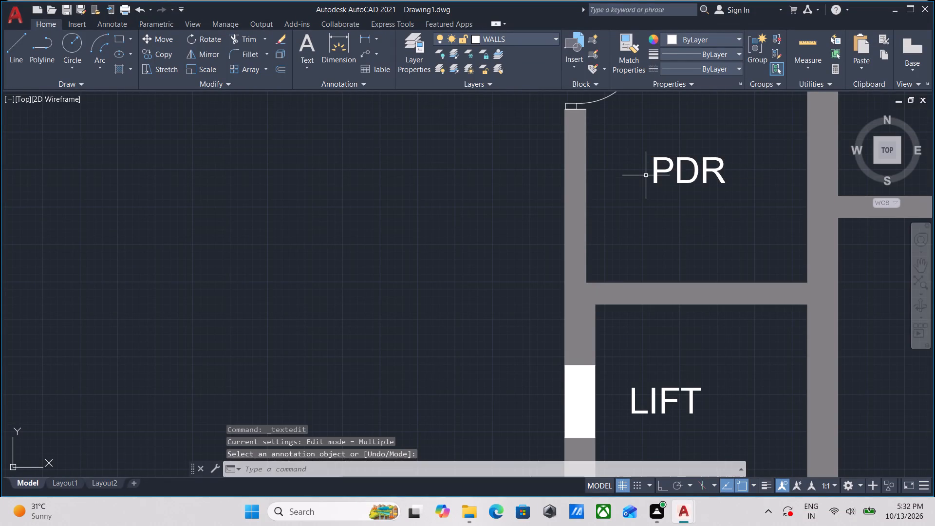
# Copy the PDR label about 17'-8" southeast onto the landing at the east end of the staircase.
pyautogui.scroll(-1, 664, 197)
pyautogui.moveTo(664, 197); pyautogui.dragTo(592, 234, button='middle')
pyautogui.moveTo(599, 236); pyautogui.dragTo(562, 259, button='middle')
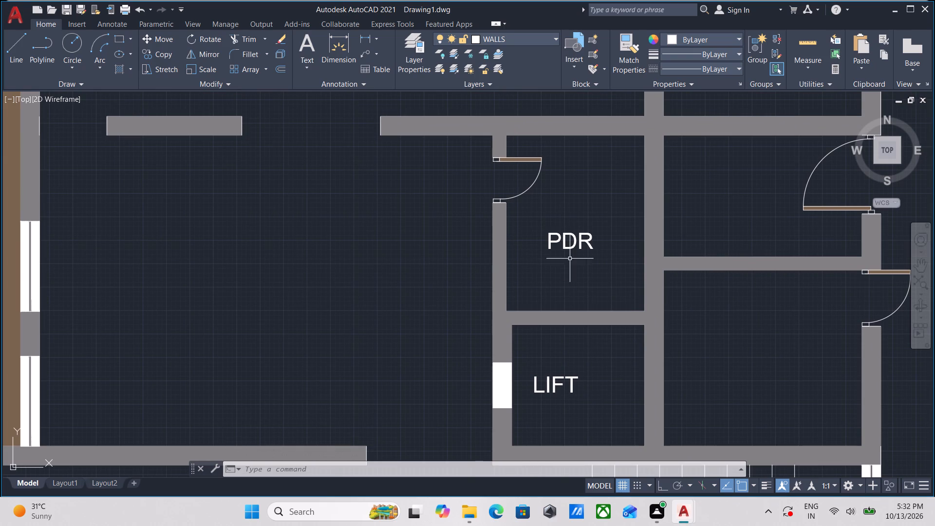
pyautogui.scroll(1, 581, 245)
pyautogui.moveTo(600, 269); pyautogui.dragTo(596, 262)
pyautogui.click(539, 189)
pyautogui.write('CO')
pyautogui.press('Return')
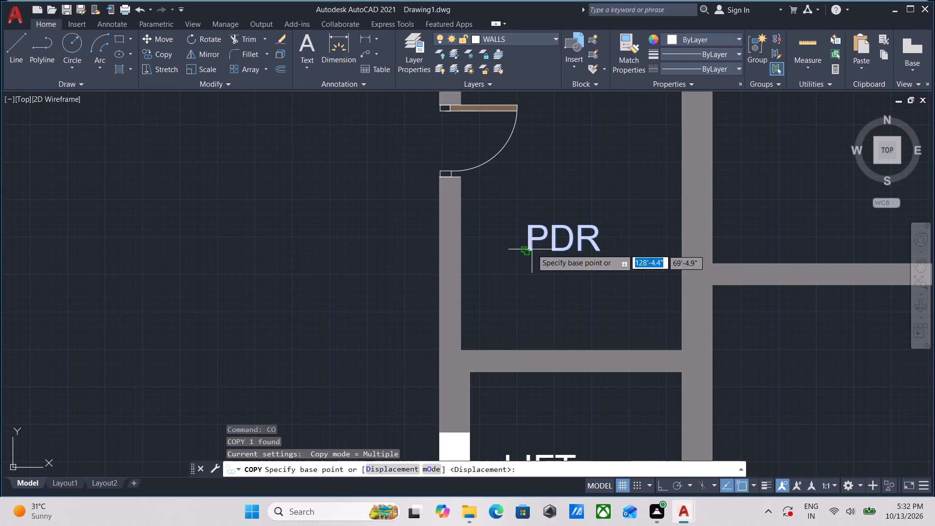
pyautogui.click(531, 249)
pyautogui.moveTo(573, 329); pyautogui.dragTo(591, 153, button='middle')
pyautogui.scroll(-4, 617, 253)
pyautogui.moveTo(620, 264); pyautogui.dragTo(581, 170, button='middle')
pyautogui.scroll(4, 624, 210)
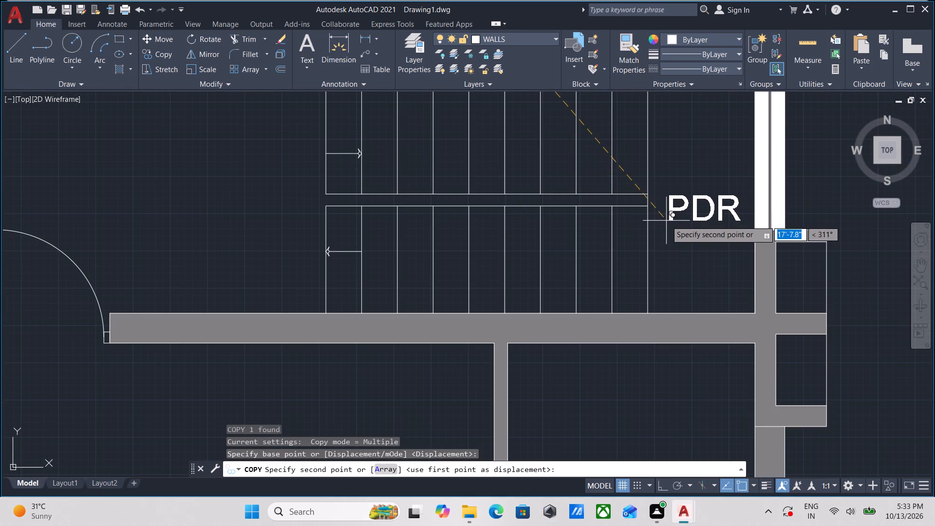
pyautogui.click(666, 221)
pyautogui.press('Escape')
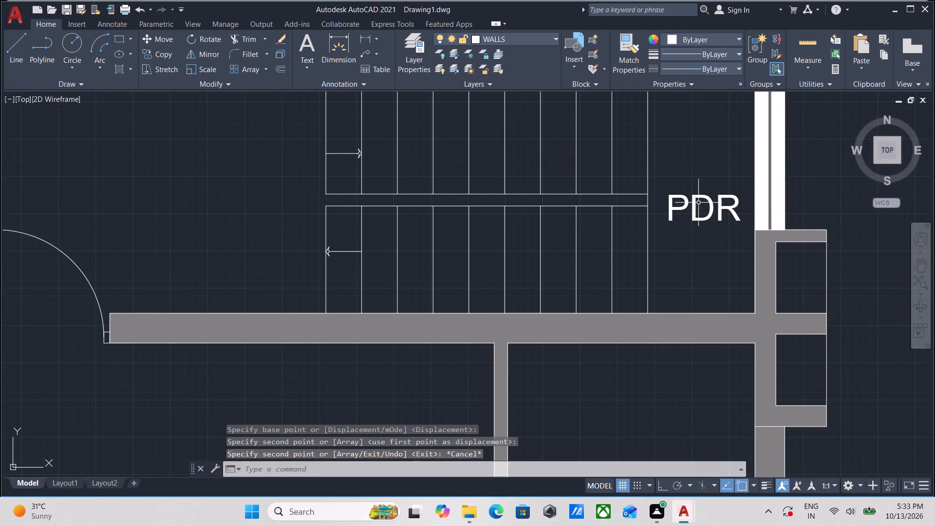
# Change the copied label on the staircase landing to read STAIRS.
pyautogui.doubleClick(691, 205)
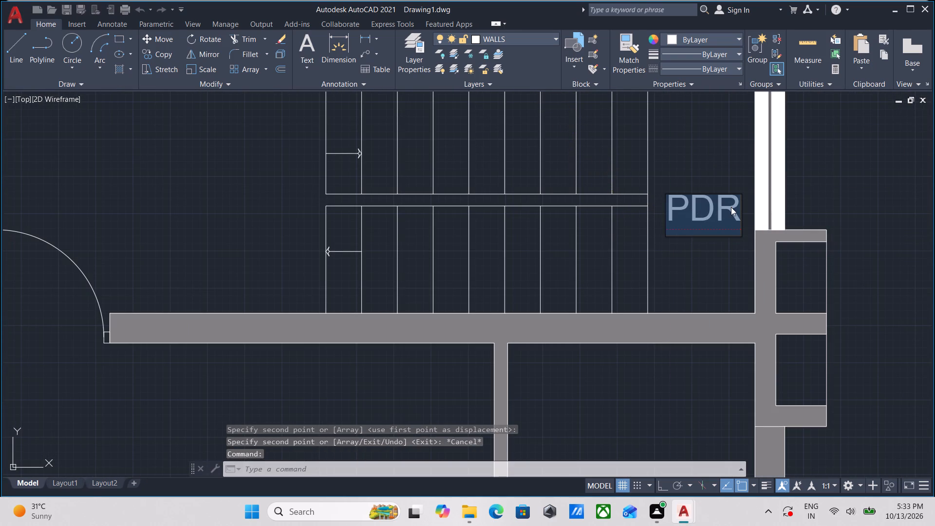
pyautogui.write('STA')
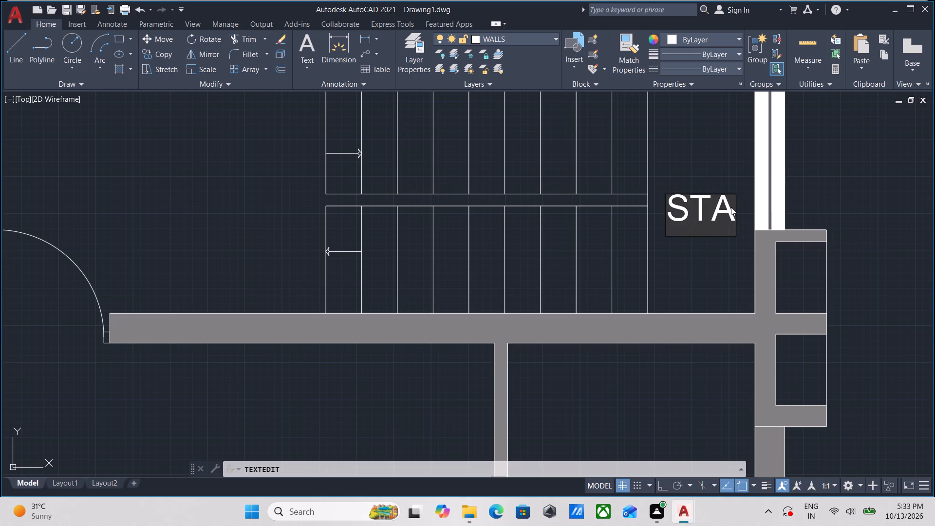
pyautogui.write('IRS')
pyautogui.press('Return')
pyautogui.press('Return')
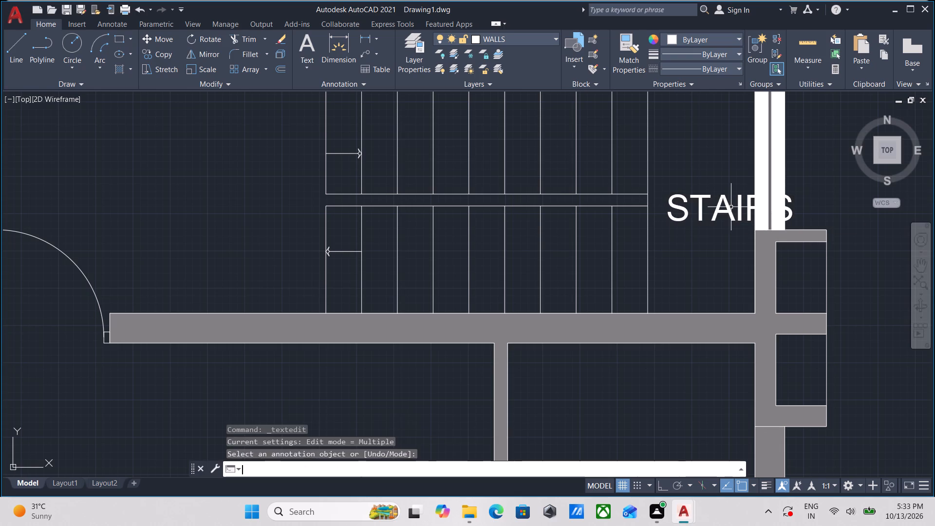
pyautogui.press('Escape')
# Move the STAIRS label west from the landing onto the eastern stair treads, clear of the window.
pyautogui.click(733, 248)
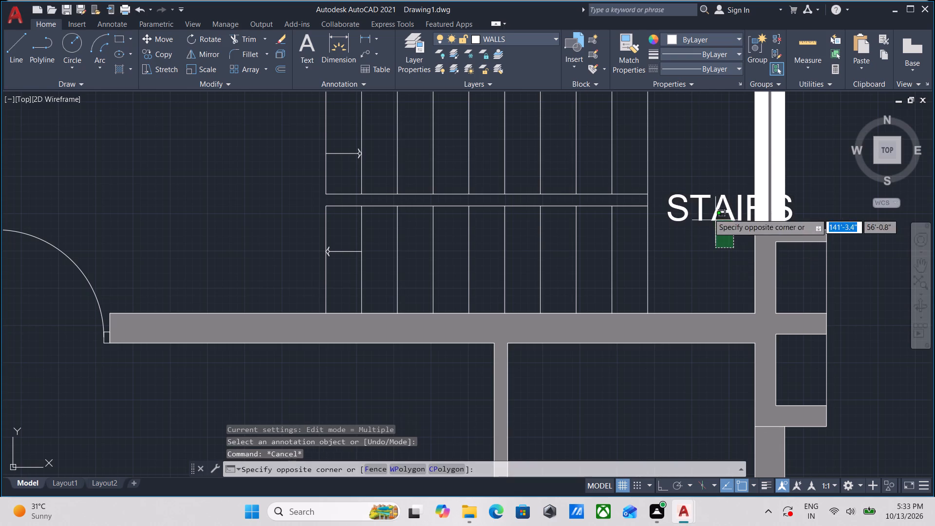
pyautogui.click(690, 197)
pyautogui.click(666, 221)
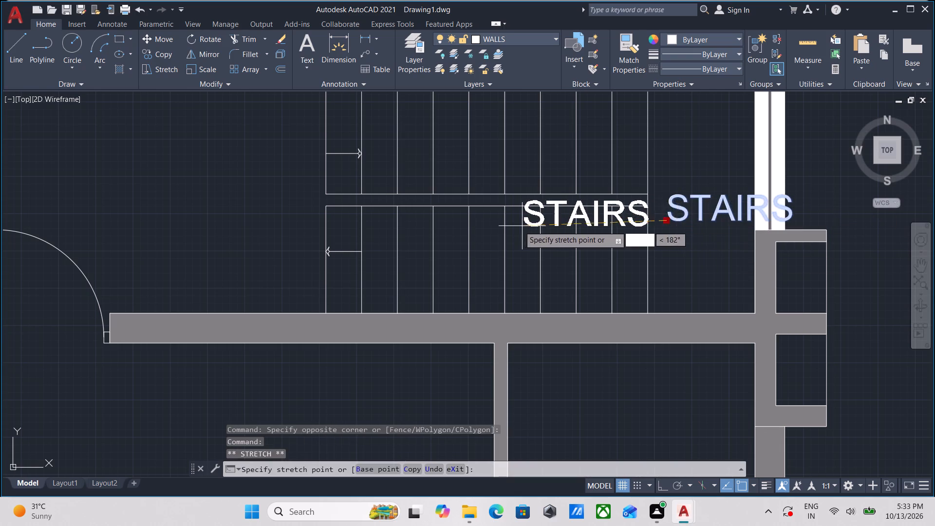
pyautogui.click(515, 226)
pyautogui.press('Escape')
# Copy the LIFT label southeast into the narrow room south of the staircase, north of its short partition wall.
pyautogui.scroll(-1, 520, 225)
pyautogui.moveTo(510, 241); pyautogui.dragTo(594, 167, button='middle')
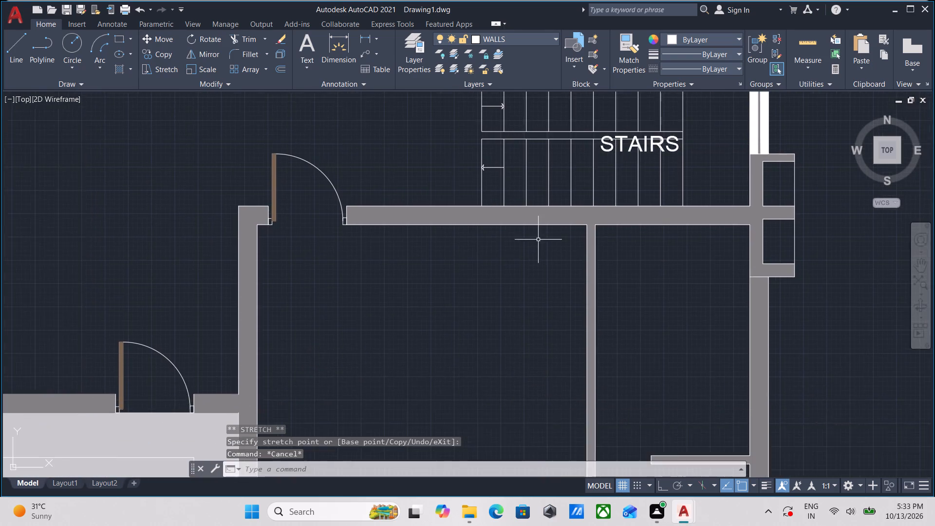
pyautogui.scroll(-1, 498, 273)
pyautogui.moveTo(496, 277); pyautogui.dragTo(563, 211, button='middle')
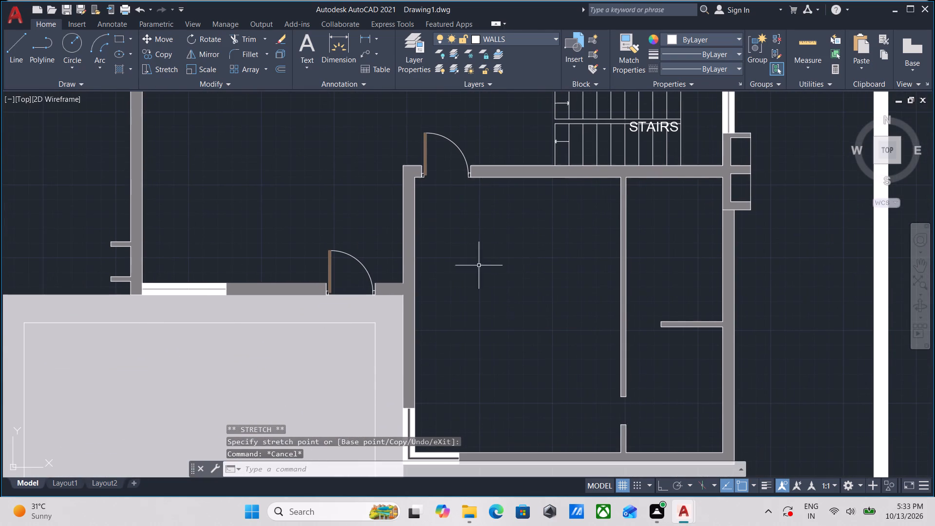
pyautogui.scroll(3, 449, 276)
pyautogui.scroll(-2, 474, 260)
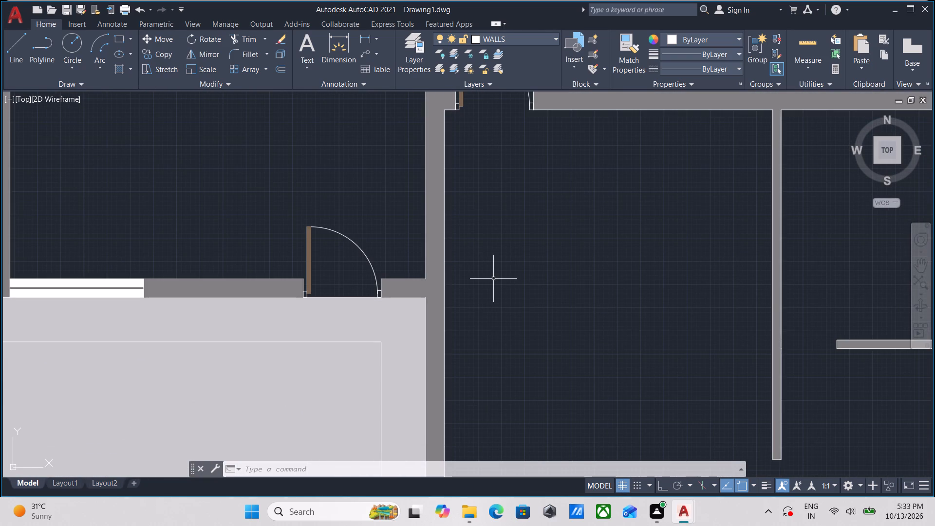
pyautogui.moveTo(520, 265); pyautogui.dragTo(423, 304, button='middle')
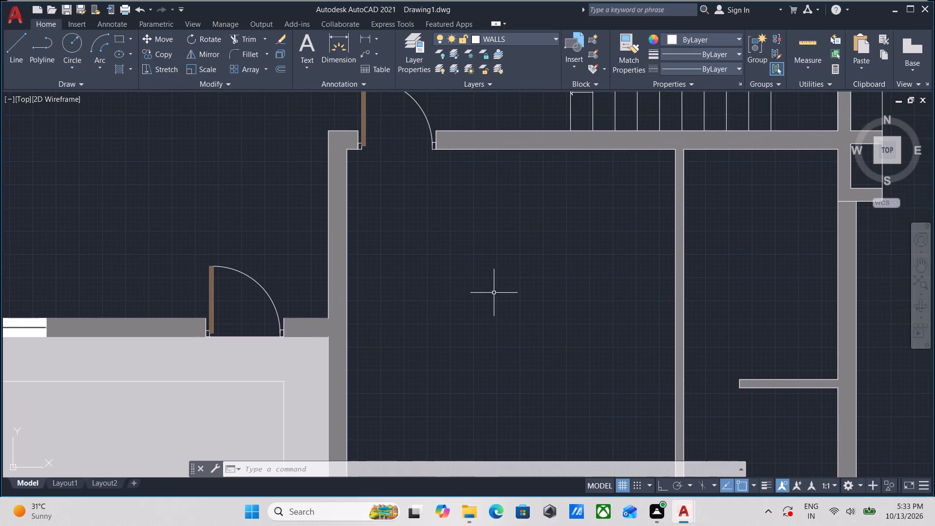
pyautogui.moveTo(569, 284); pyautogui.dragTo(475, 387, button='middle')
pyautogui.scroll(-1, 504, 343)
pyautogui.moveTo(475, 327); pyautogui.dragTo(487, 365, button='middle')
pyautogui.scroll(2, 464, 186)
pyautogui.click(504, 196)
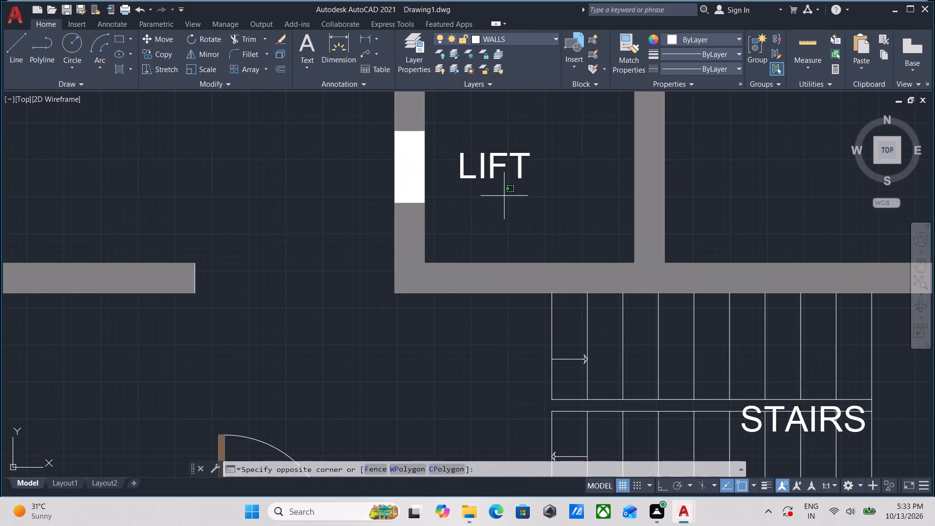
pyautogui.click(444, 136)
pyautogui.write('CO')
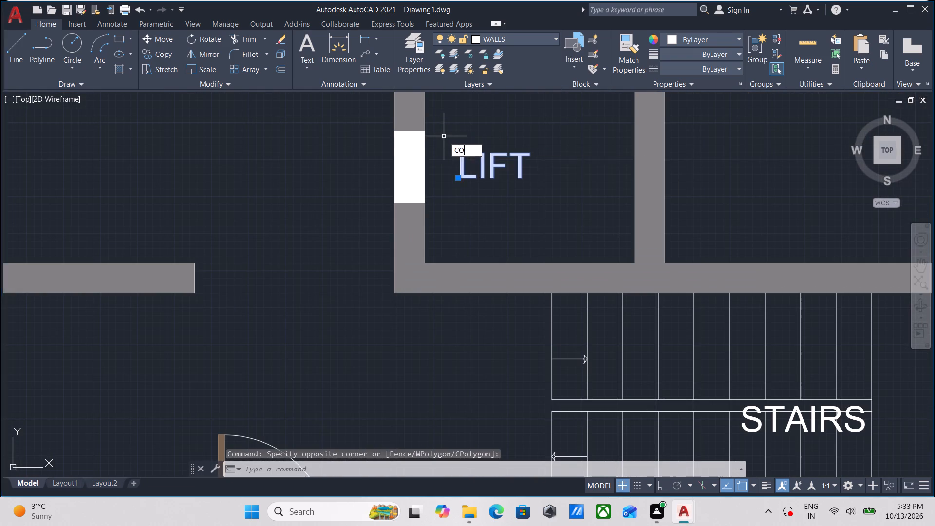
pyautogui.press('Return')
pyautogui.click(459, 175)
pyautogui.scroll(-1, 564, 376)
pyautogui.moveTo(564, 376); pyautogui.dragTo(519, 204, button='middle')
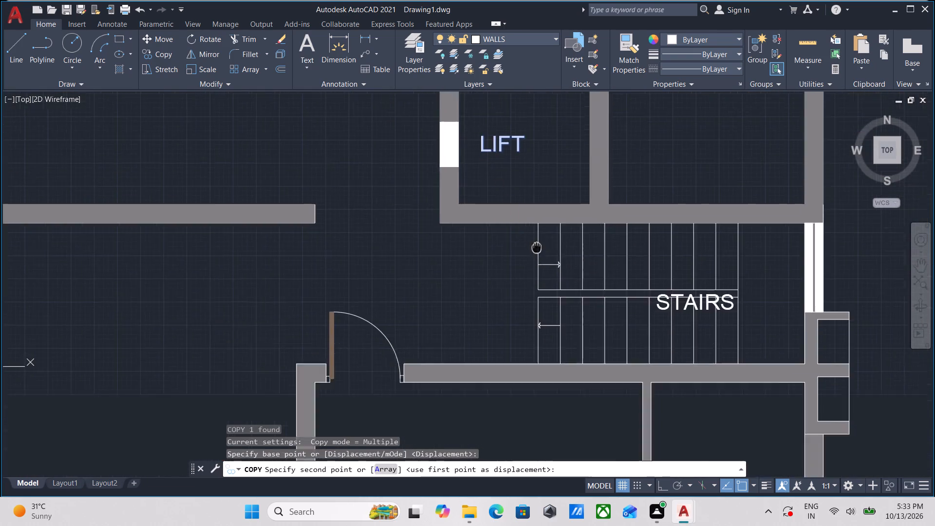
pyautogui.moveTo(519, 204); pyautogui.dragTo(487, 116, button='middle')
pyautogui.scroll(-1, 602, 295)
pyautogui.moveTo(602, 297); pyautogui.dragTo(580, 185, button='middle')
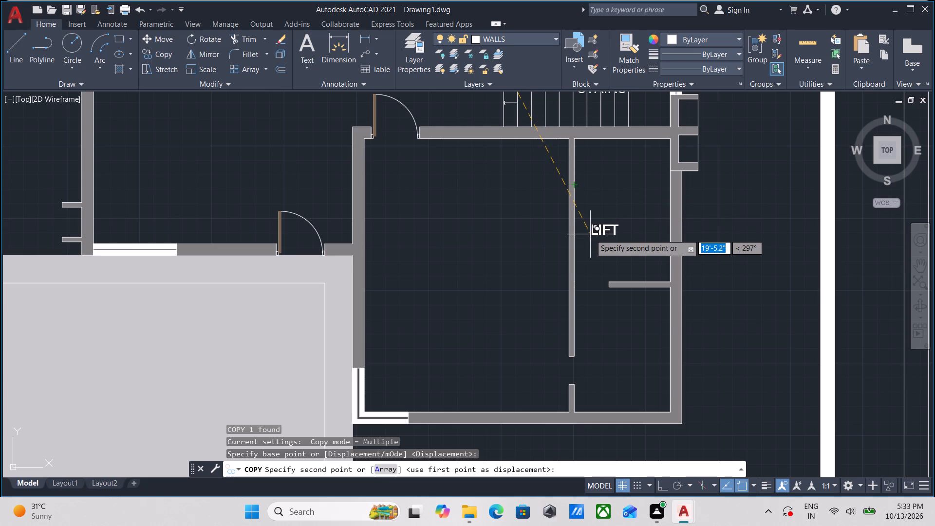
pyautogui.scroll(2, 627, 272)
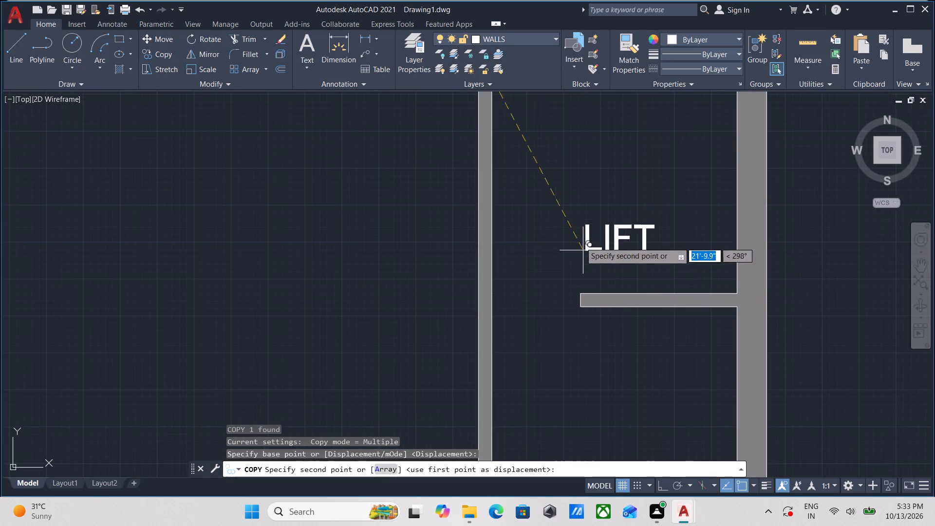
pyautogui.click(562, 189)
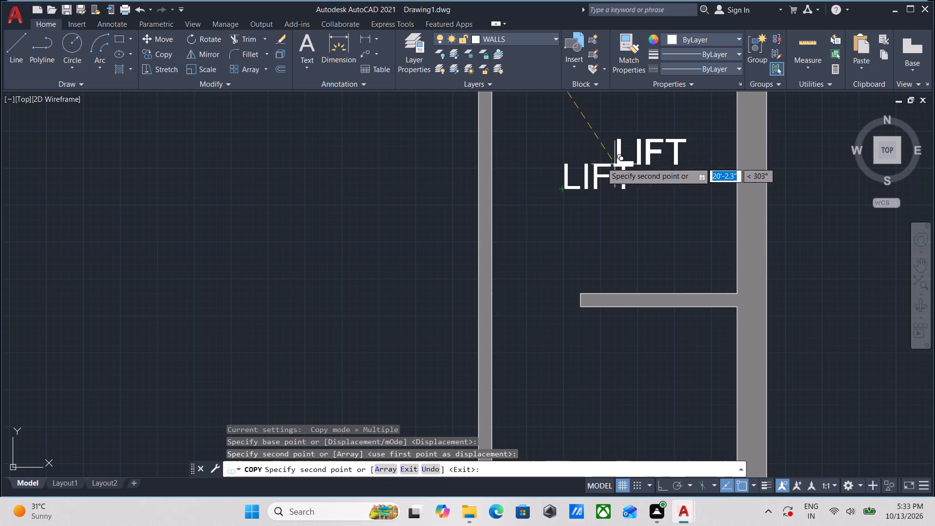
pyautogui.press('Escape')
# Change the copied label north of the short partition to read TOILET.
pyautogui.doubleClick(593, 171)
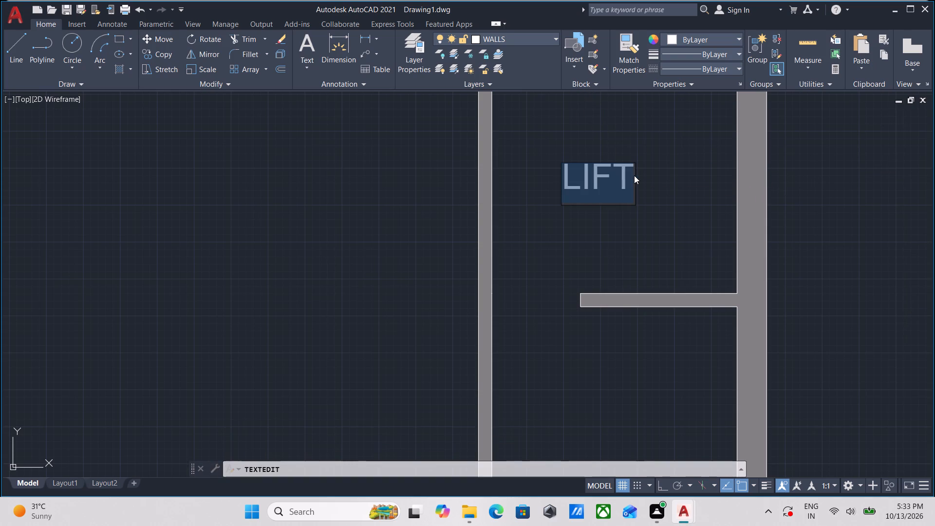
pyautogui.write('TOILET')
pyautogui.press('Return')
pyautogui.press('Return')
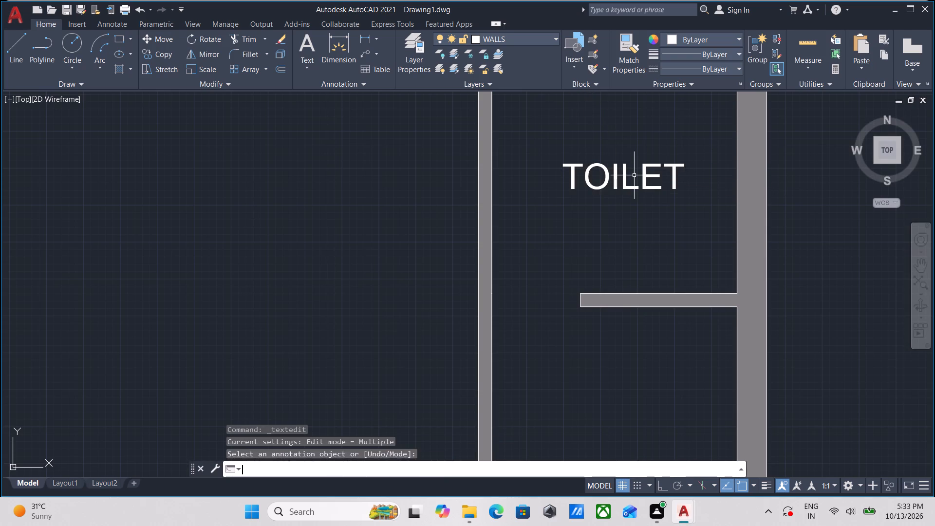
pyautogui.scroll(1, 663, 216)
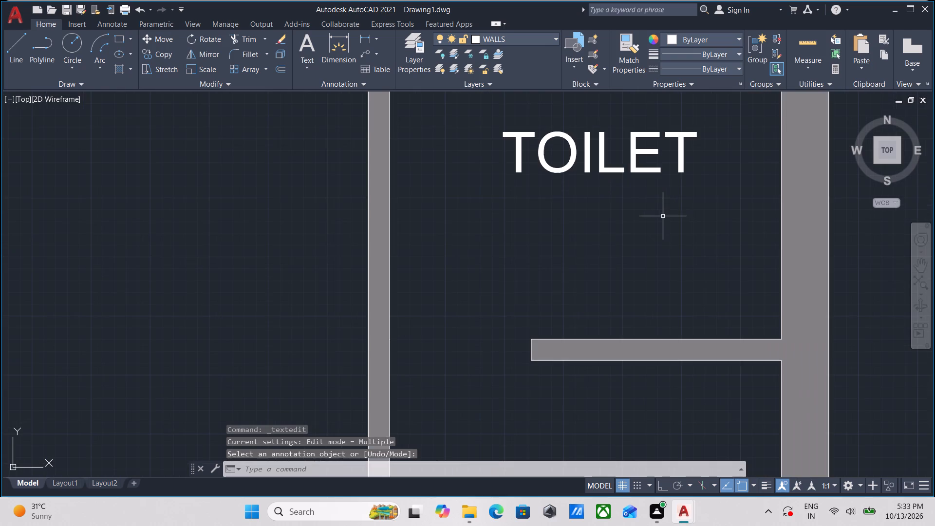
pyautogui.press('Escape')
# Copy the TOILET label about 8' south into the space below the short partition wall.
pyautogui.moveTo(673, 213); pyautogui.dragTo(654, 195)
pyautogui.click(551, 129)
pyautogui.press('c')
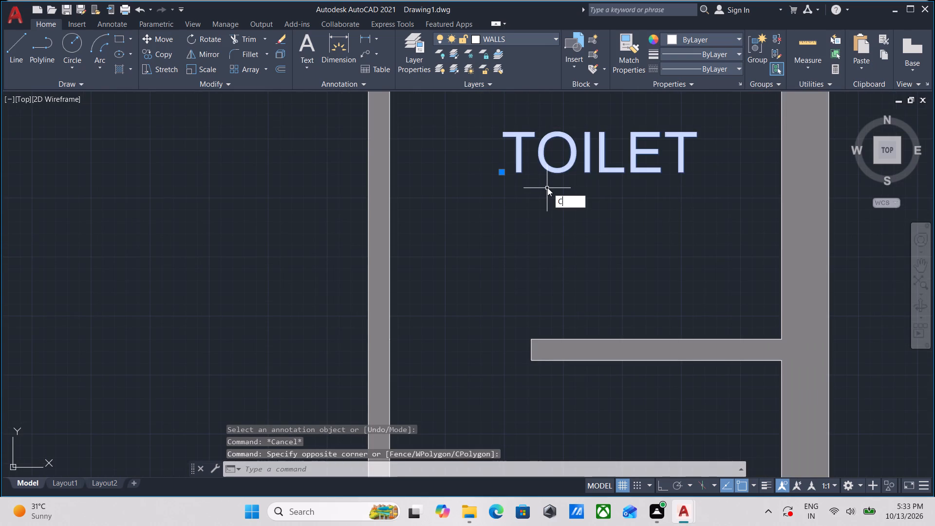
pyautogui.press('o')
pyautogui.press('Return')
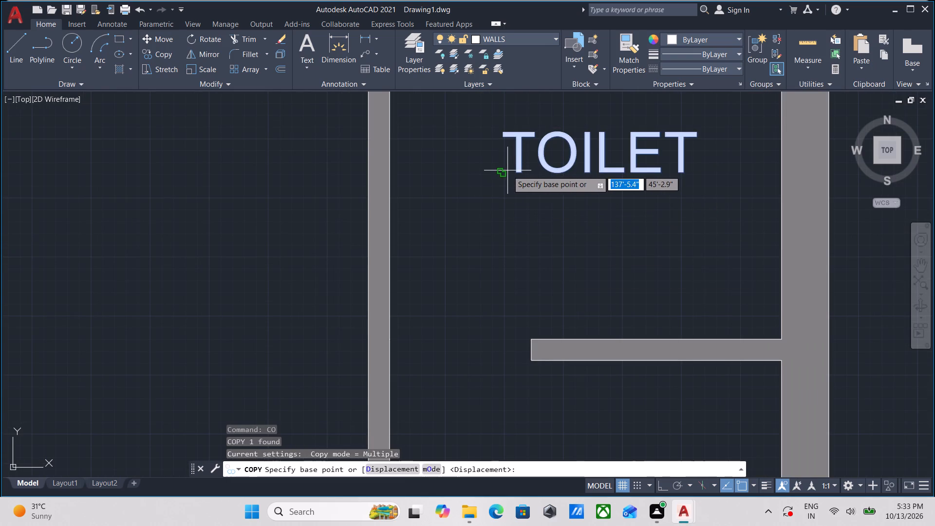
pyautogui.click(502, 172)
pyautogui.moveTo(514, 350); pyautogui.dragTo(542, 160, button='middle')
pyautogui.scroll(-1, 558, 301)
pyautogui.moveTo(558, 301); pyautogui.dragTo(585, 246, button='middle')
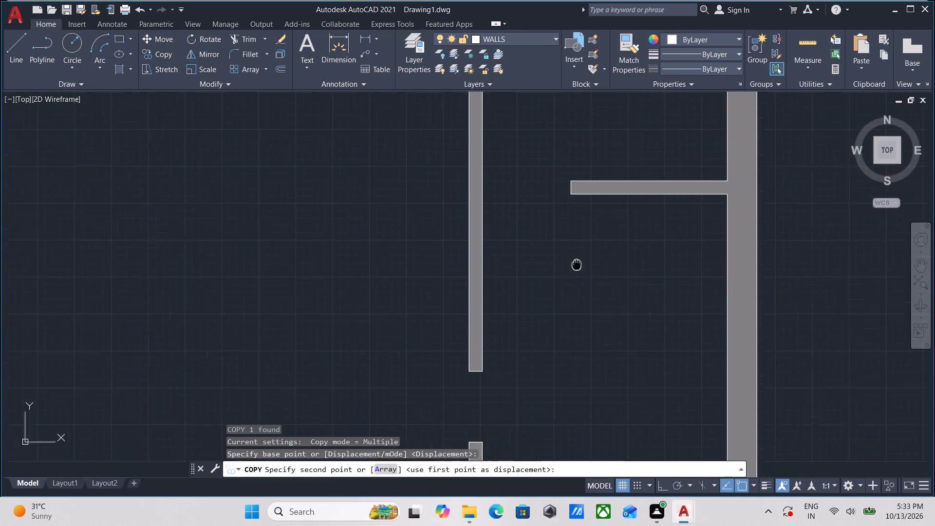
pyautogui.moveTo(585, 246); pyautogui.dragTo(598, 193, button='middle')
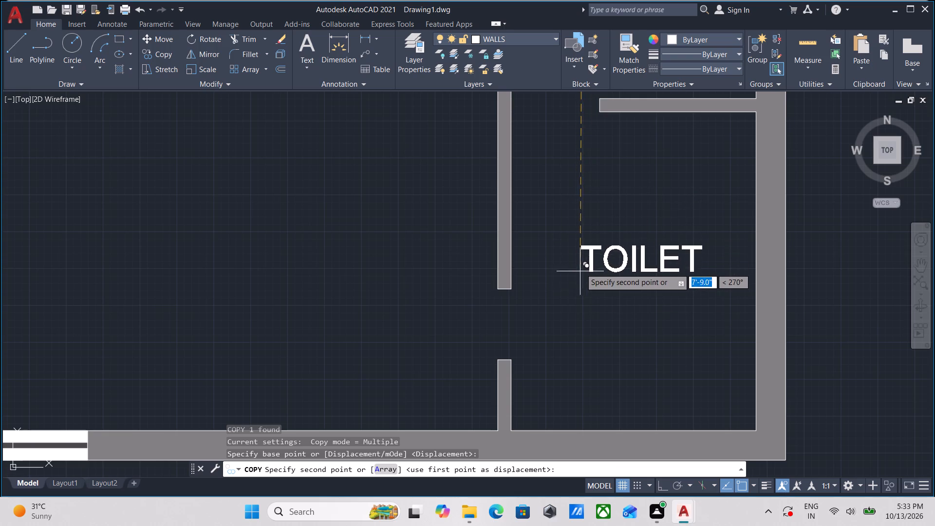
pyautogui.click(570, 281)
pyautogui.press('Escape')
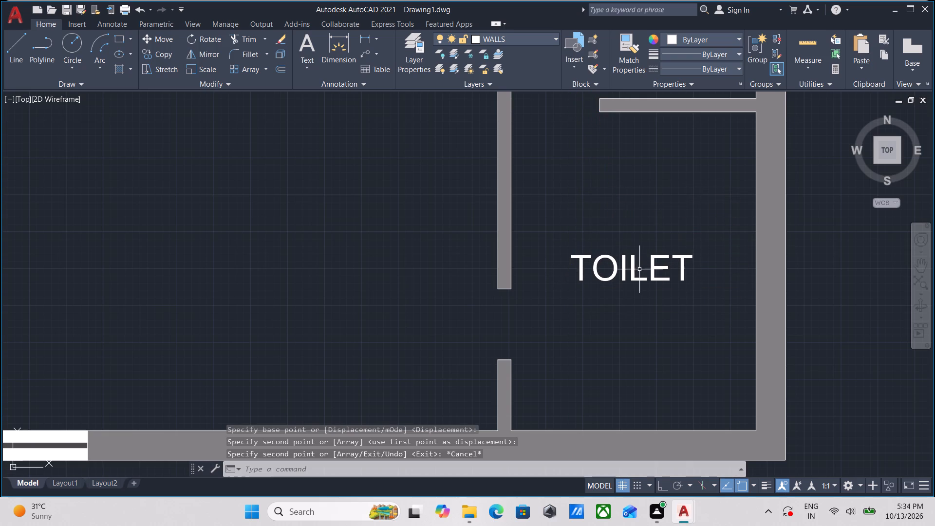
# Change the copied label south of the short partition to read WALK IN.
pyautogui.doubleClick(622, 267)
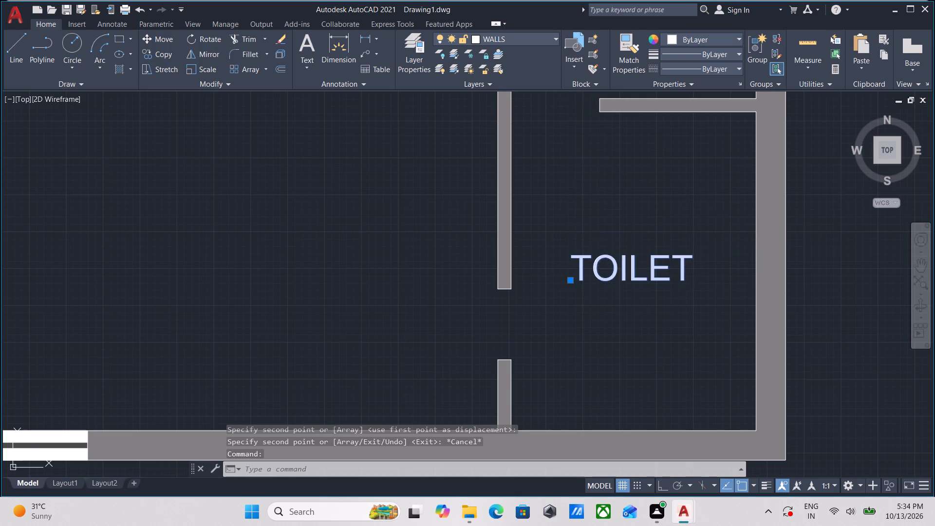
pyautogui.write('WA')
pyautogui.write('LK IN')
pyautogui.press('Return')
pyautogui.press('Return')
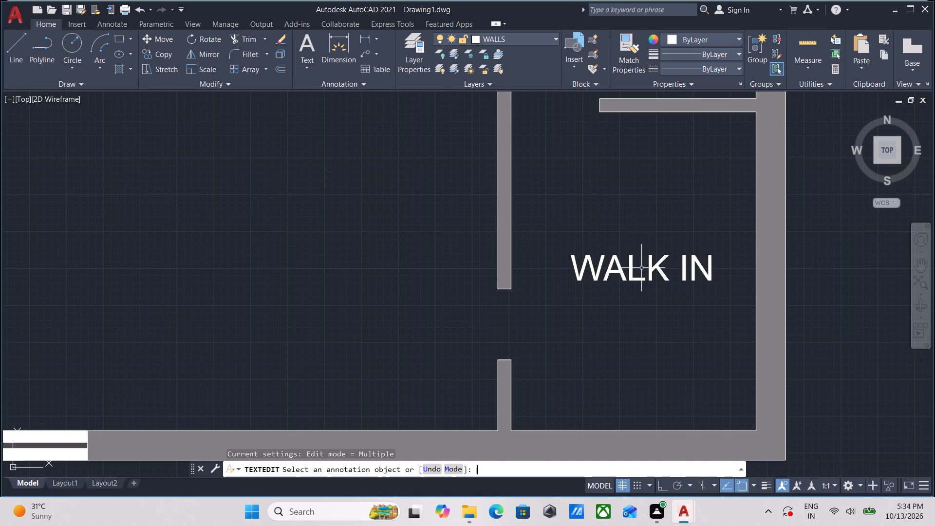
# Copy the WALK IN label about 11'-8" west into the middle of the large adjoining room.
pyautogui.click(582, 237)
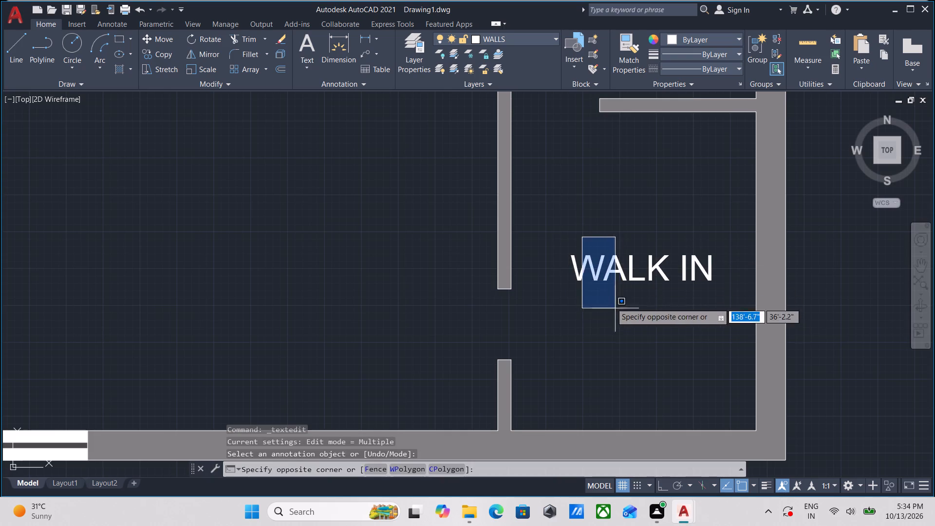
pyautogui.click(563, 268)
pyautogui.write('CO')
pyautogui.press('Return')
pyautogui.click(578, 279)
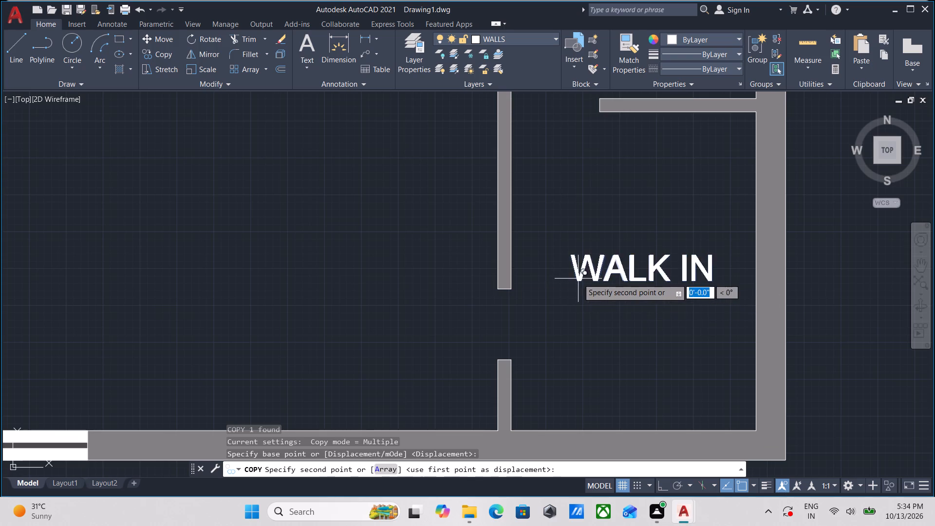
pyautogui.moveTo(242, 264); pyautogui.dragTo(279, 268, button='middle')
pyautogui.scroll(-2, 262, 280)
pyautogui.moveTo(258, 281); pyautogui.dragTo(311, 279, button='middle')
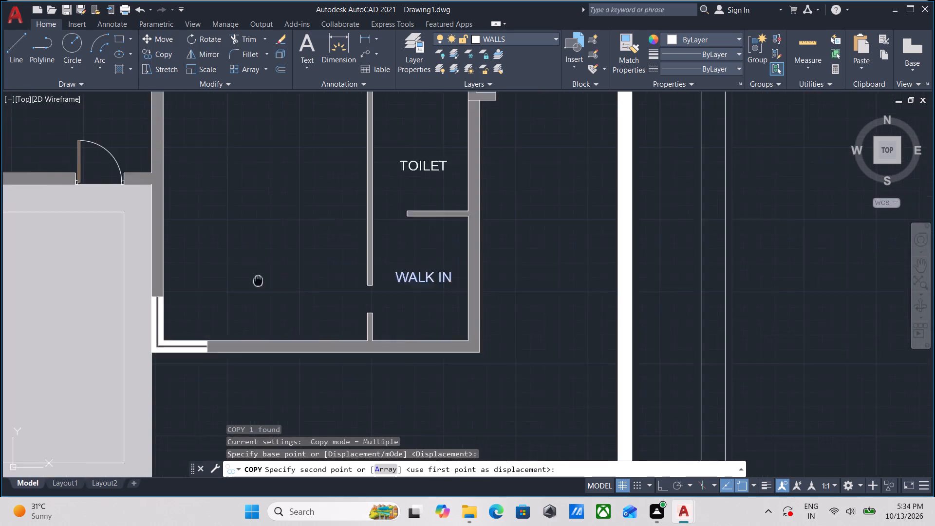
pyautogui.moveTo(311, 279); pyautogui.dragTo(421, 263, button='middle')
pyautogui.moveTo(427, 265); pyautogui.dragTo(523, 328, button='middle')
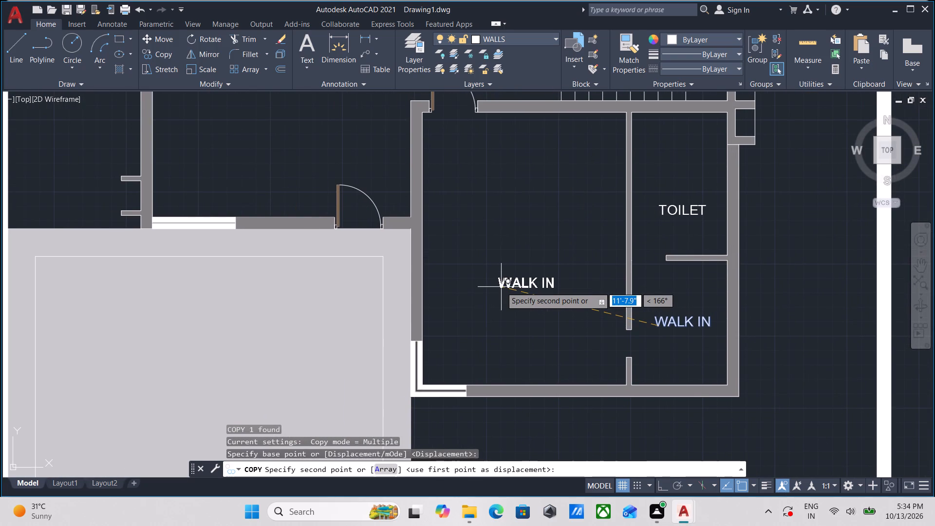
pyautogui.scroll(1, 501, 287)
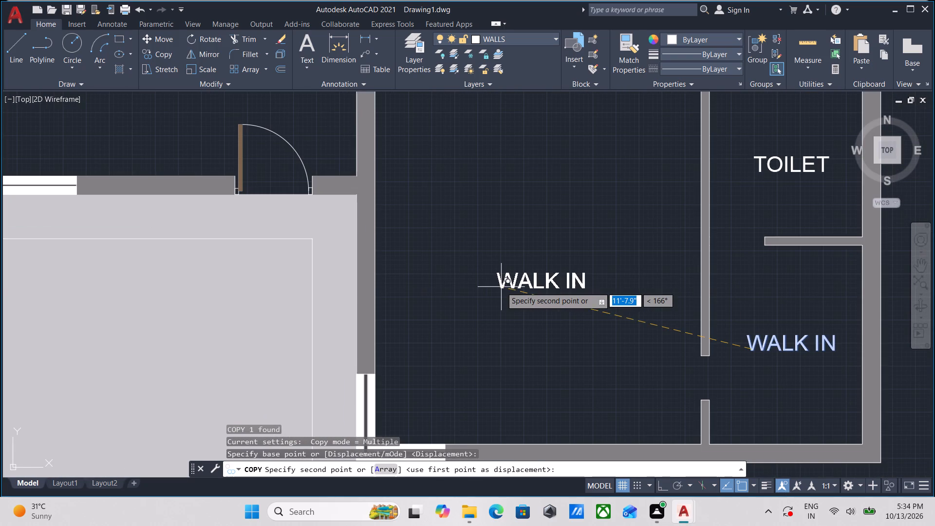
pyautogui.click(501, 287)
pyautogui.press('Escape')
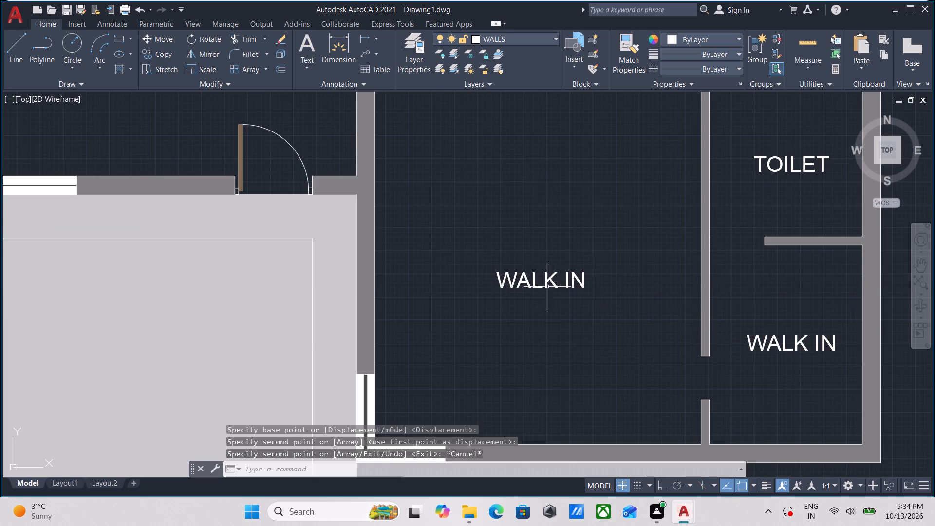
# Change the copied label in the large room west of the toilet and walk-in to read BED ROOM 1.
pyautogui.doubleClick(548, 277)
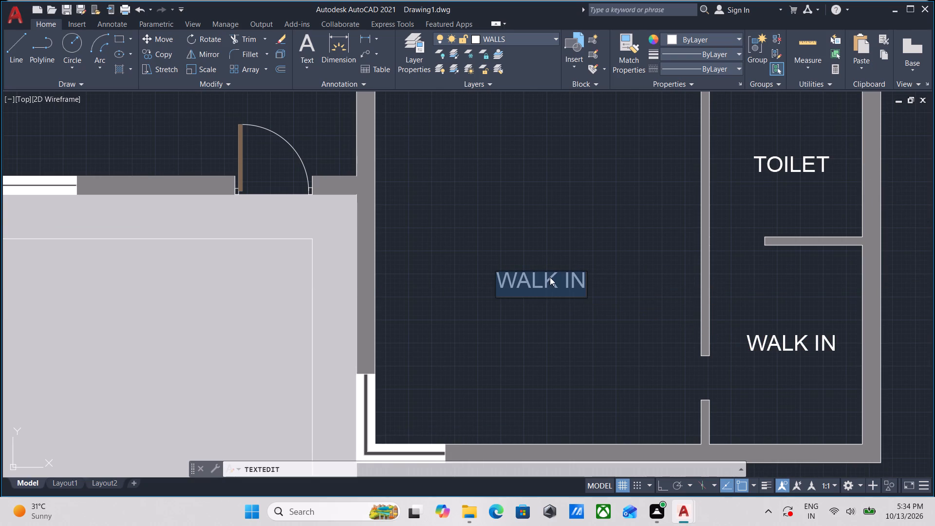
pyautogui.write('BED ROOM')
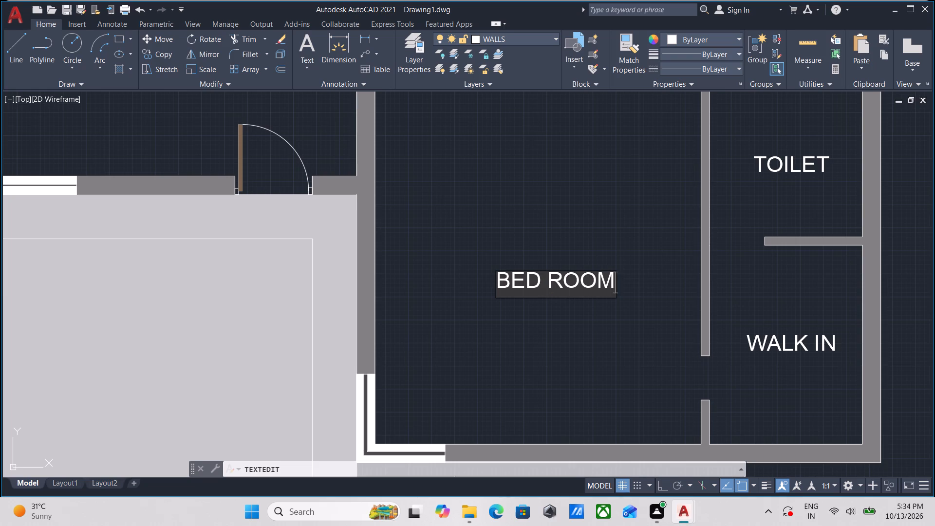
pyautogui.press('space')
pyautogui.write('1')
pyautogui.press('Return')
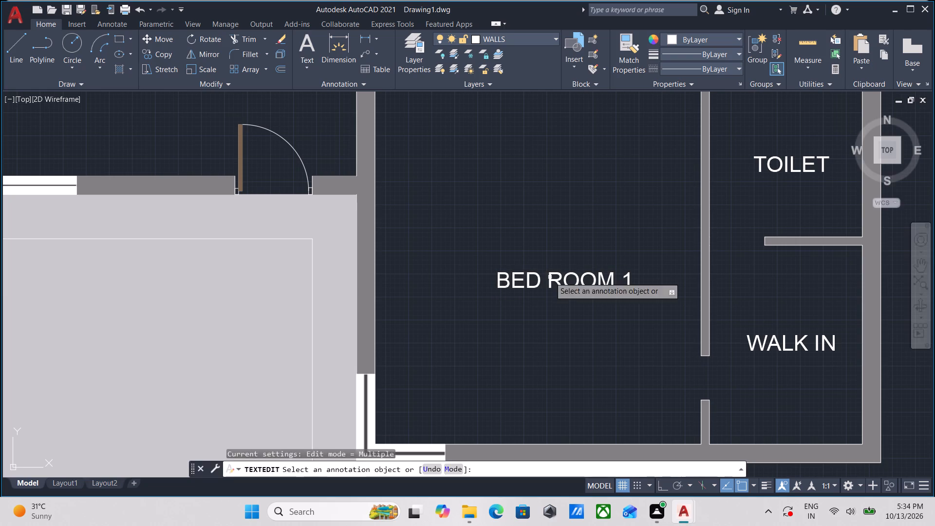
pyautogui.press('Return')
# Copy the BED ROOM 1 label west into the middle of the light grey hatched area.
pyautogui.scroll(2, 564, 285)
pyautogui.scroll(-2, 577, 292)
pyautogui.moveTo(577, 292); pyautogui.dragTo(554, 328, button='middle')
pyautogui.click(627, 356)
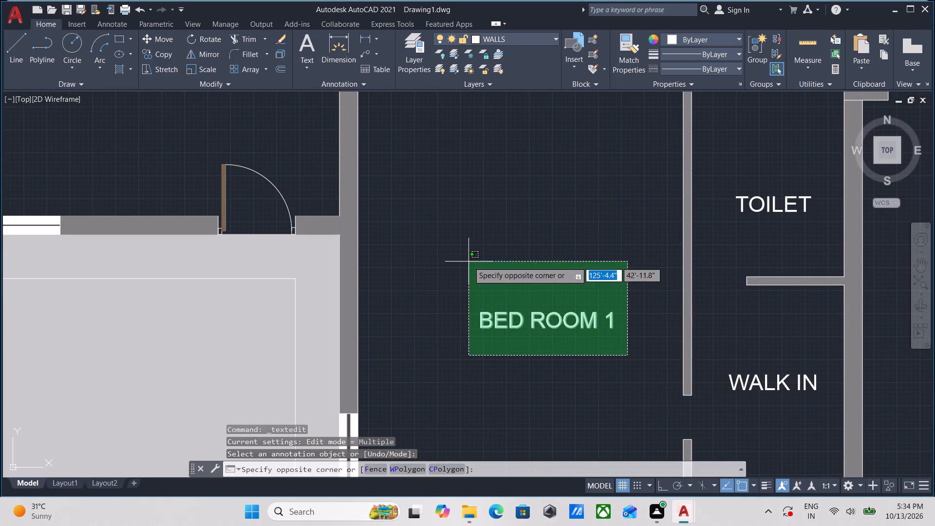
pyautogui.click(468, 262)
pyautogui.moveTo(501, 305); pyautogui.dragTo(521, 323, button='middle')
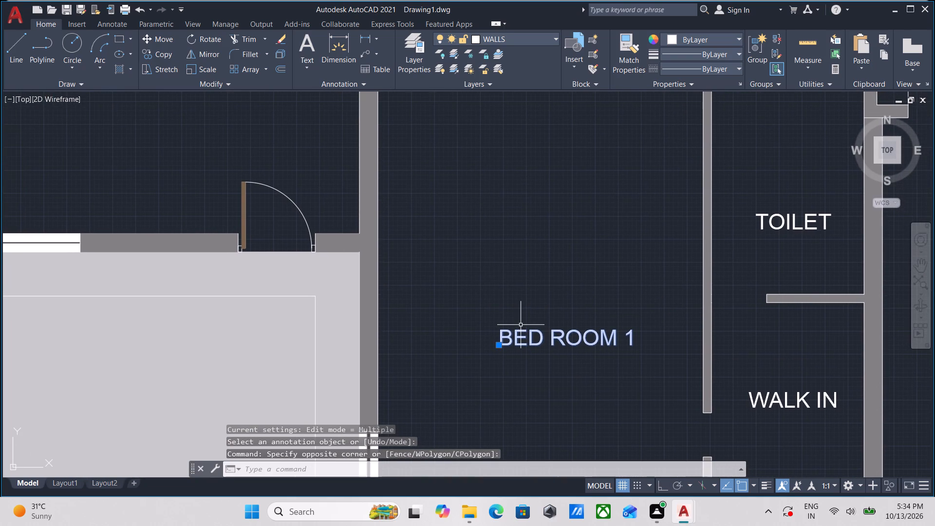
pyautogui.write('CO')
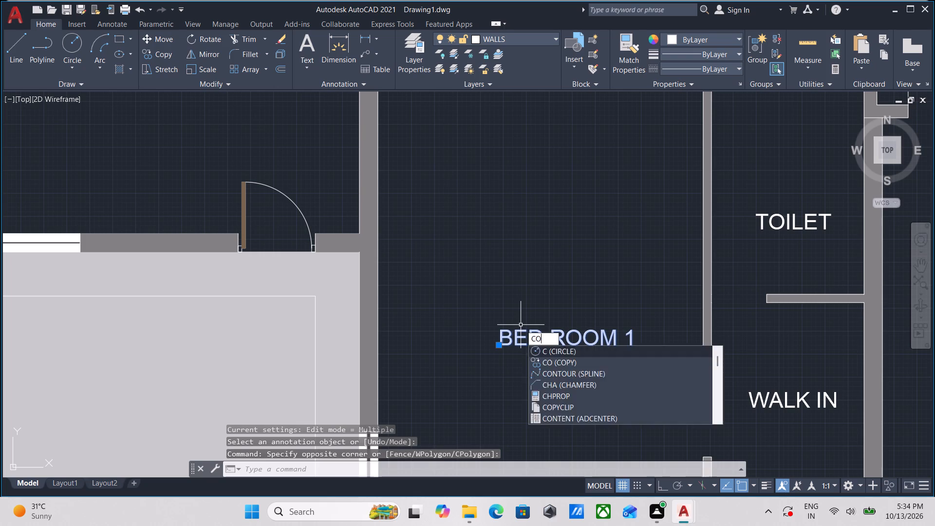
pyautogui.press('Return')
pyautogui.click(504, 343)
pyautogui.scroll(-1, 289, 313)
pyautogui.moveTo(289, 313); pyautogui.dragTo(441, 302, button='middle')
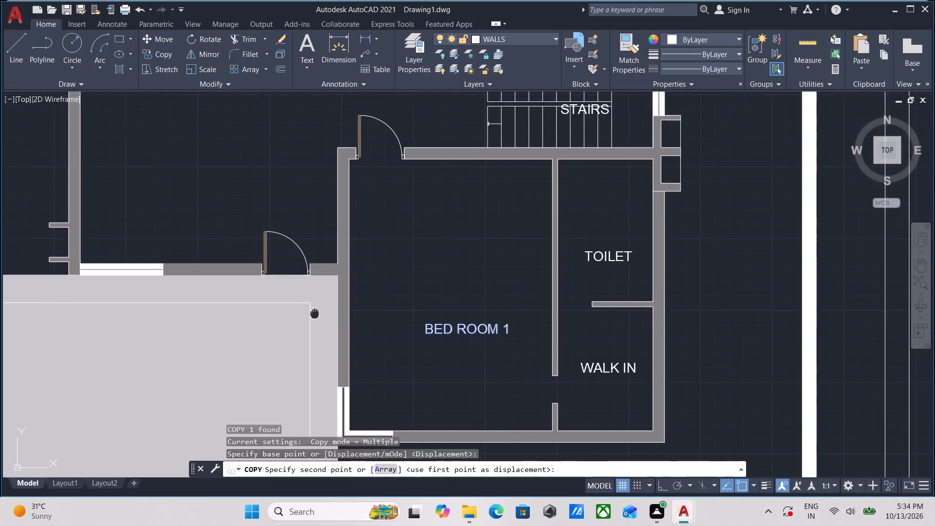
pyautogui.moveTo(441, 302); pyautogui.dragTo(477, 293, button='middle')
pyautogui.moveTo(335, 354); pyautogui.dragTo(555, 280, button='middle')
pyautogui.click(487, 309)
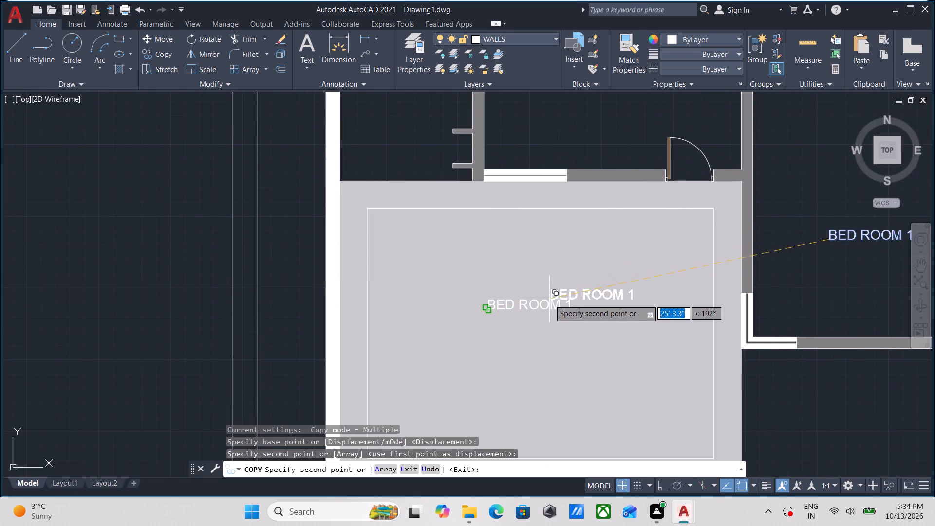
pyautogui.scroll(3, 534, 311)
pyautogui.press('Escape')
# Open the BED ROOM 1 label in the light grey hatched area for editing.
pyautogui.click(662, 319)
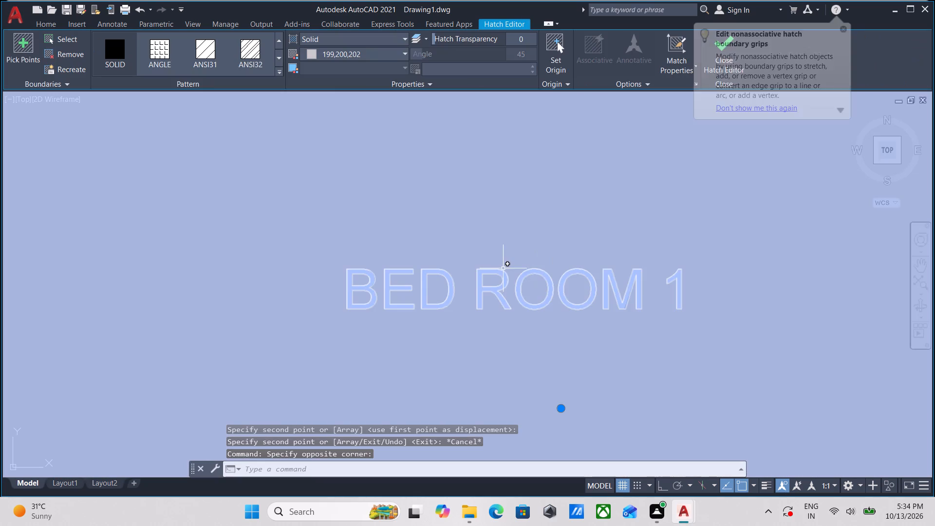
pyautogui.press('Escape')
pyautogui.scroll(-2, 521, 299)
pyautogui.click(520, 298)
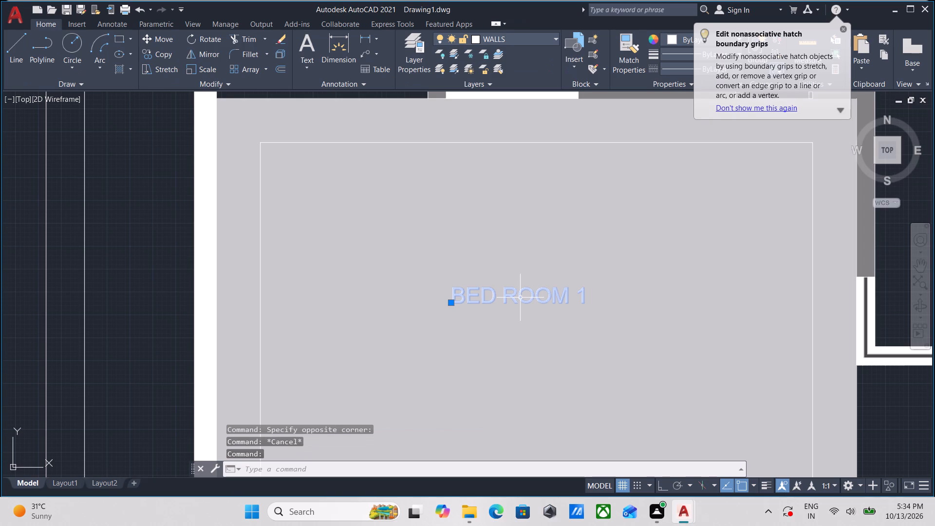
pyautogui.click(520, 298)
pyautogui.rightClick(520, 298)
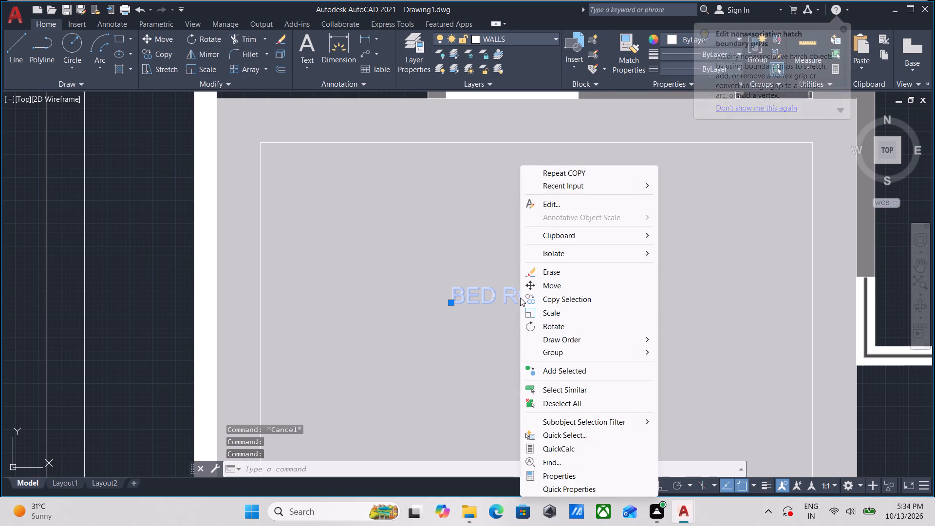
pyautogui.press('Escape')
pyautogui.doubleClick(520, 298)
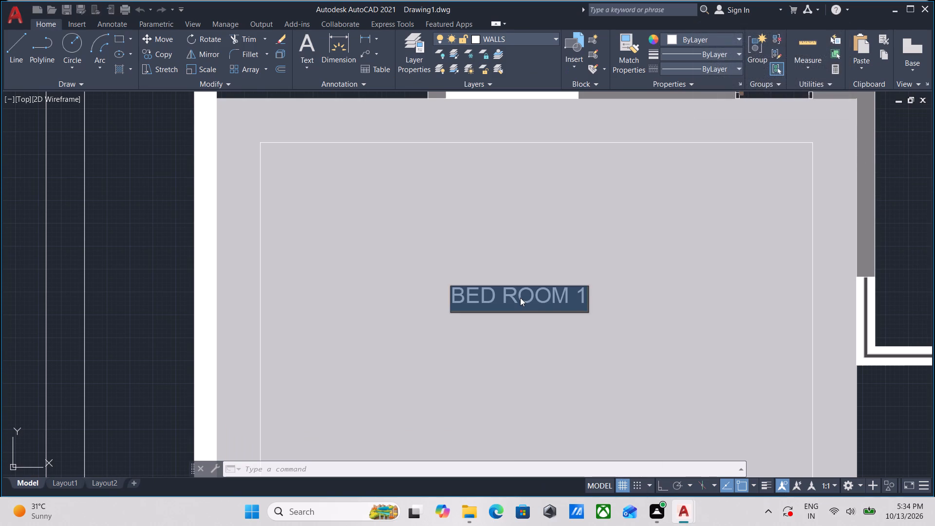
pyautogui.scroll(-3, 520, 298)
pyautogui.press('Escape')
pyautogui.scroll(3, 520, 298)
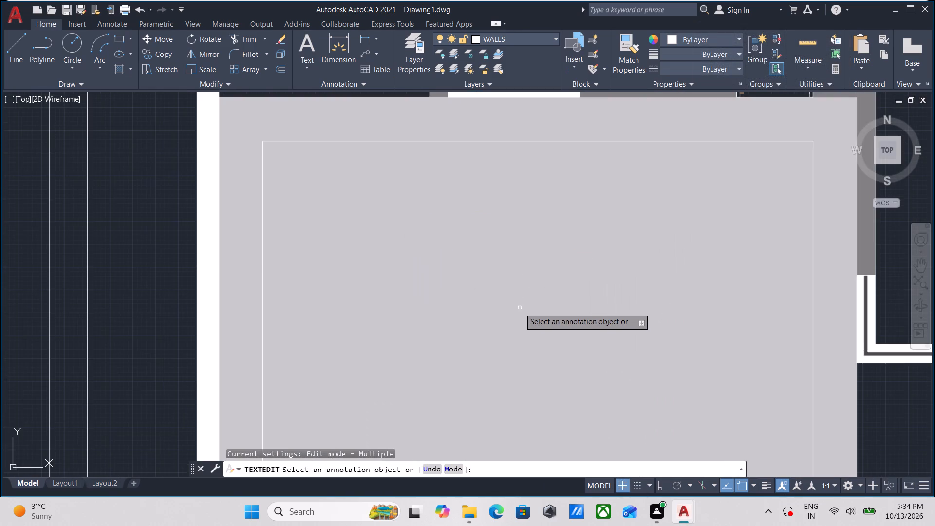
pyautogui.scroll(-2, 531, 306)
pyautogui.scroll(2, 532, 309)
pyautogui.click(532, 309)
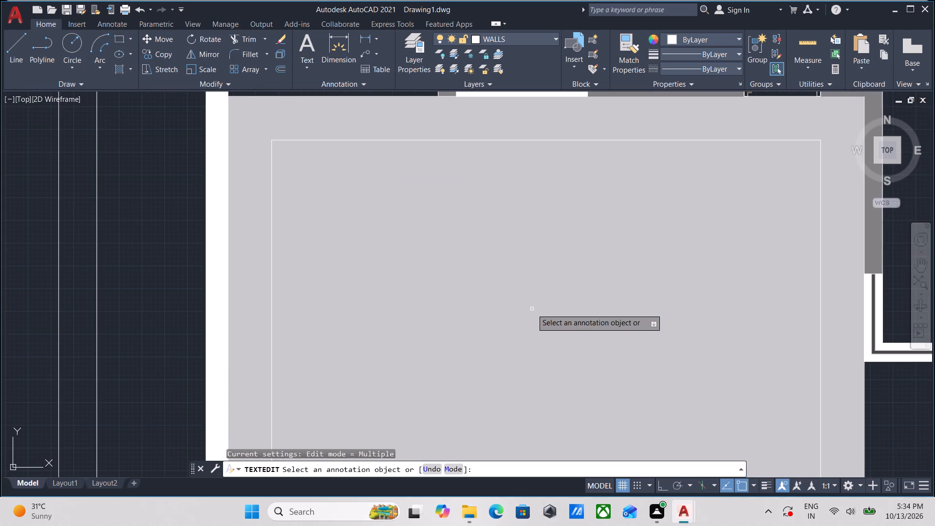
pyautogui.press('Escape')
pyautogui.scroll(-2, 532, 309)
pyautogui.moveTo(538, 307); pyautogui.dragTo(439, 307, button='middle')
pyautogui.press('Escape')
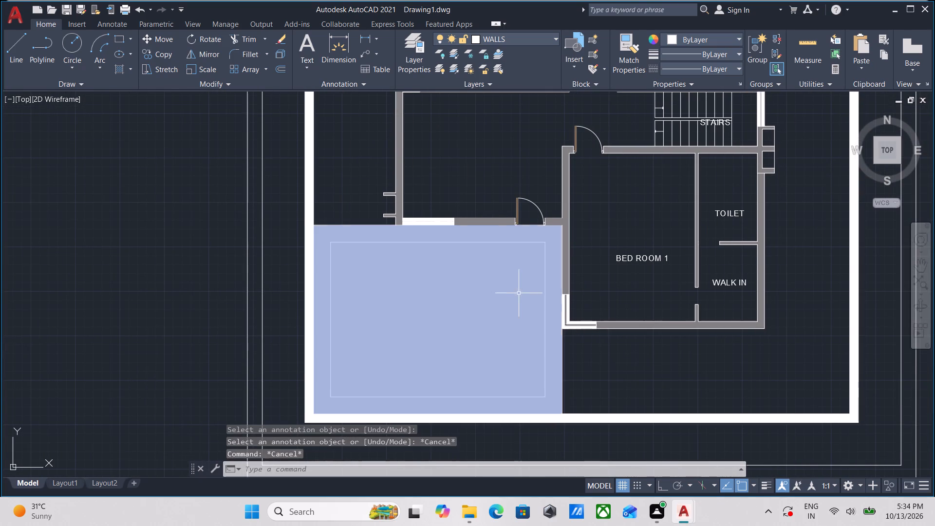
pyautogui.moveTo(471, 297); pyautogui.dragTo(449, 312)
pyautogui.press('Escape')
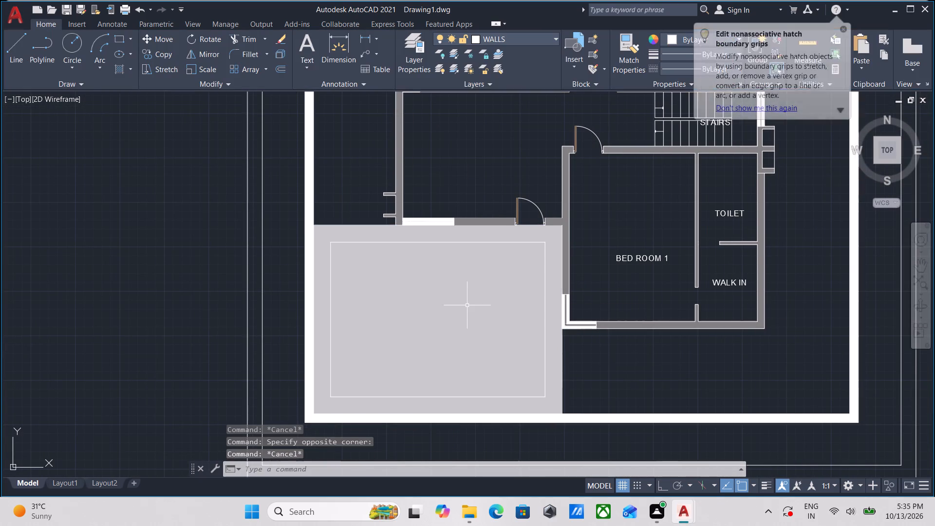
# Copy the BED ROOM 1 label northwest into the middle of the room directly north of the light grey hatched area.
pyautogui.moveTo(470, 304); pyautogui.dragTo(410, 354, button='middle')
pyautogui.scroll(2, 576, 340)
pyautogui.click(598, 325)
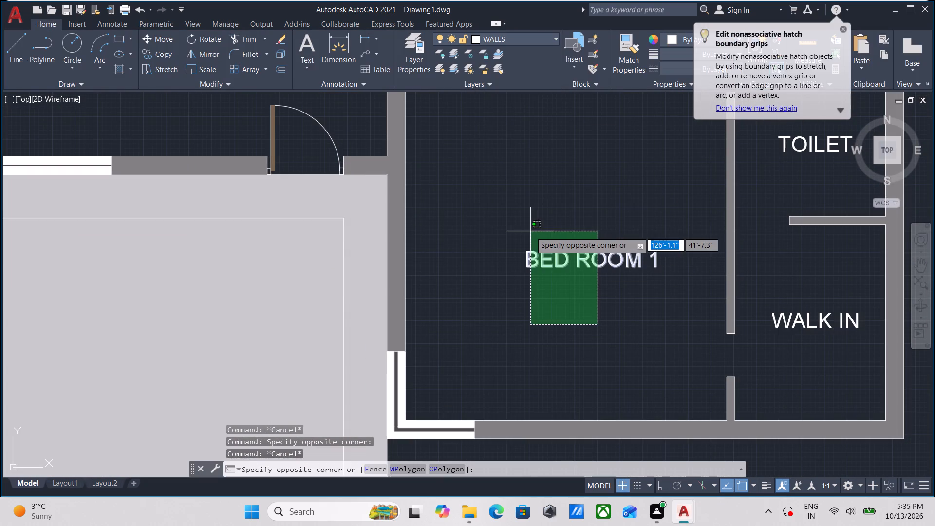
pyautogui.press('Escape')
pyautogui.moveTo(622, 304); pyautogui.dragTo(613, 299)
pyautogui.click(521, 222)
pyautogui.moveTo(521, 222); pyautogui.dragTo(495, 274, button='middle')
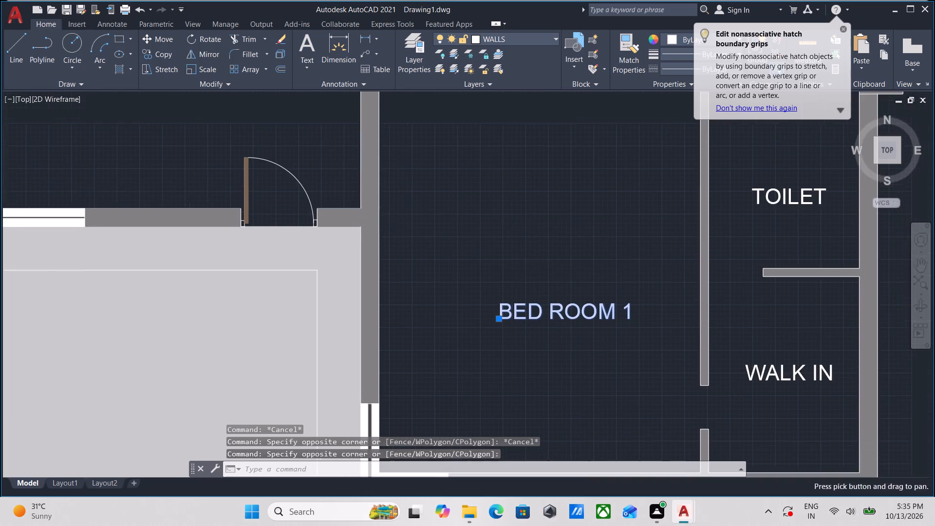
pyautogui.scroll(-1, 512, 263)
pyautogui.moveTo(512, 263); pyautogui.dragTo(547, 248, button='middle')
pyautogui.moveTo(560, 246); pyautogui.dragTo(569, 284, button='middle')
pyautogui.scroll(-1, 560, 246)
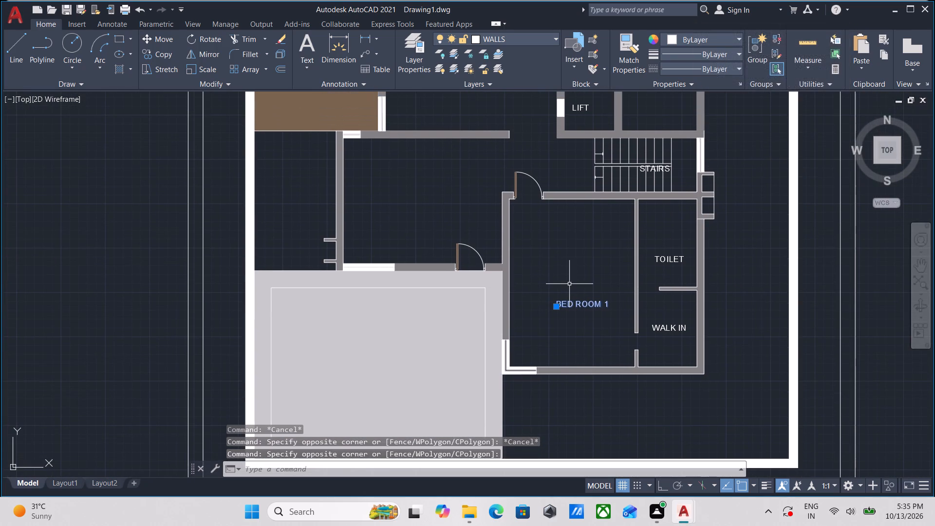
pyautogui.write('CO')
pyautogui.press('Return')
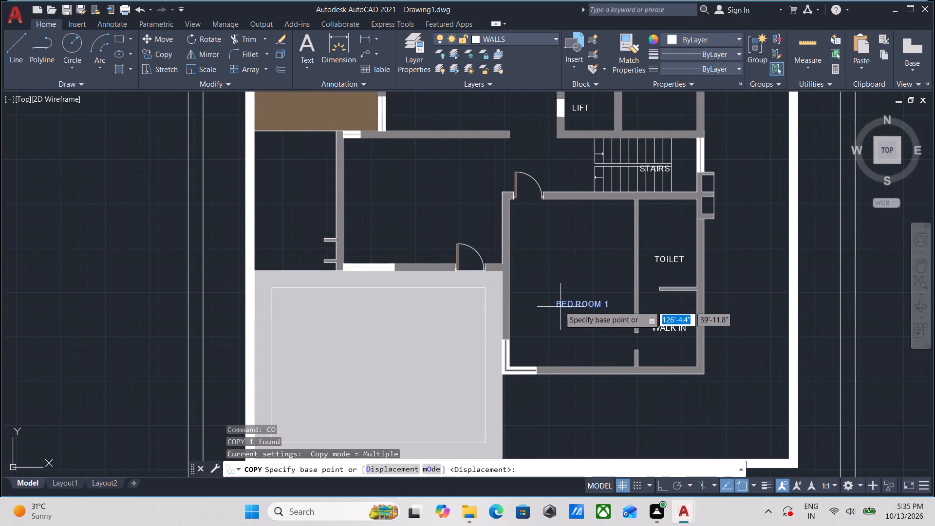
pyautogui.click(559, 306)
pyautogui.moveTo(452, 171); pyautogui.dragTo(460, 262, button='middle')
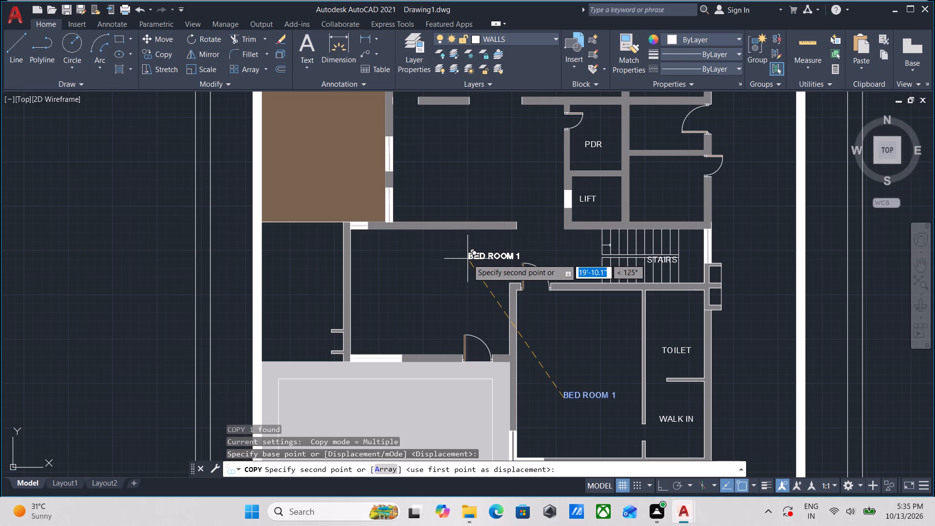
pyautogui.click(403, 295)
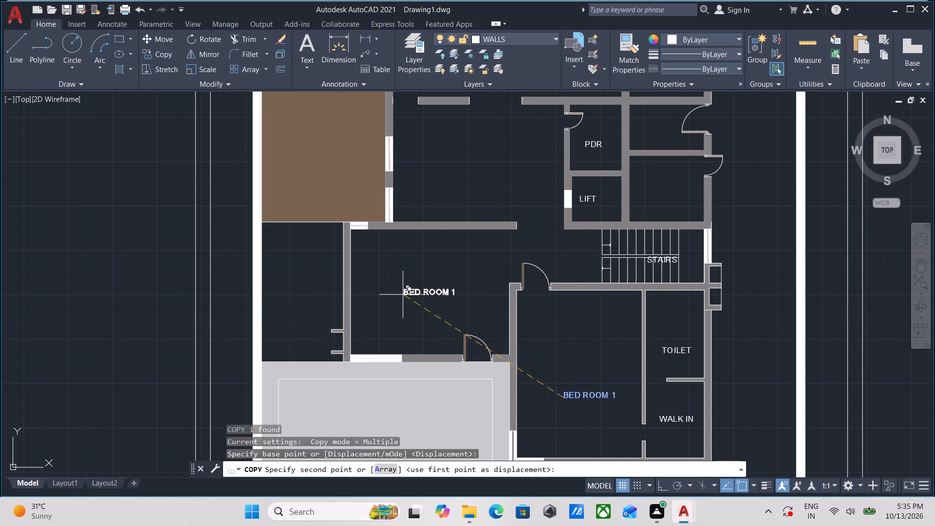
pyautogui.press('Escape')
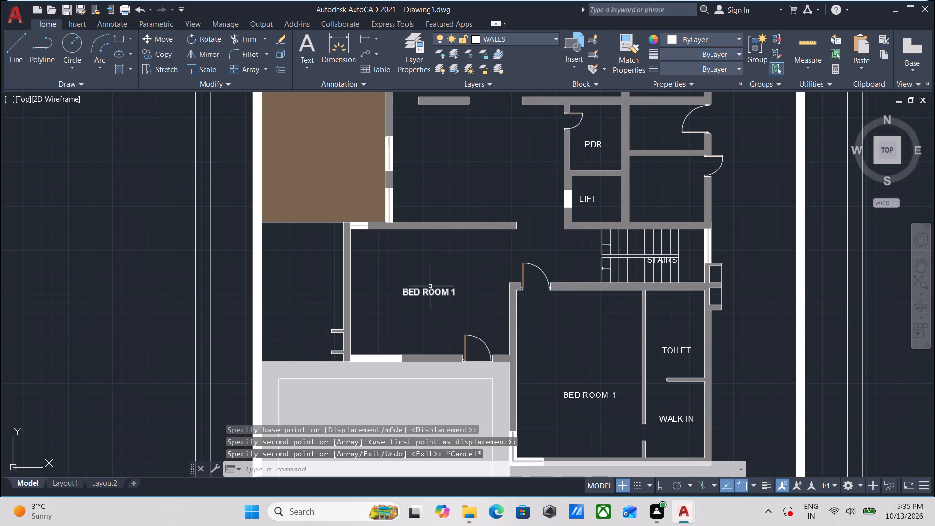
# Change the copied label in the room north of the light grey hatched area to read DRAWING ROOM.
pyautogui.doubleClick(421, 292)
pyautogui.scroll(1, 421, 292)
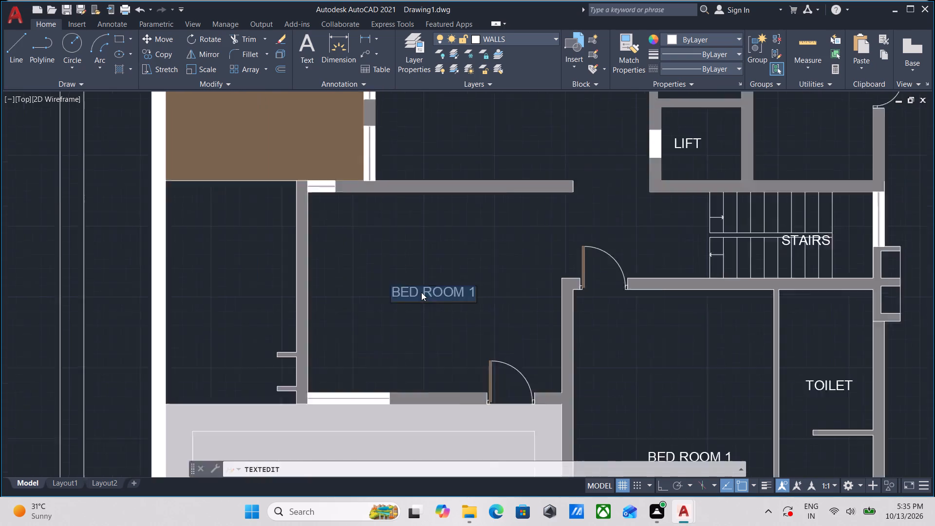
pyautogui.scroll(1, 421, 292)
pyautogui.write('DRAW')
pyautogui.write('ING')
pyautogui.press('space')
pyautogui.write('ROOM')
pyautogui.press('Return')
pyautogui.press('Return')
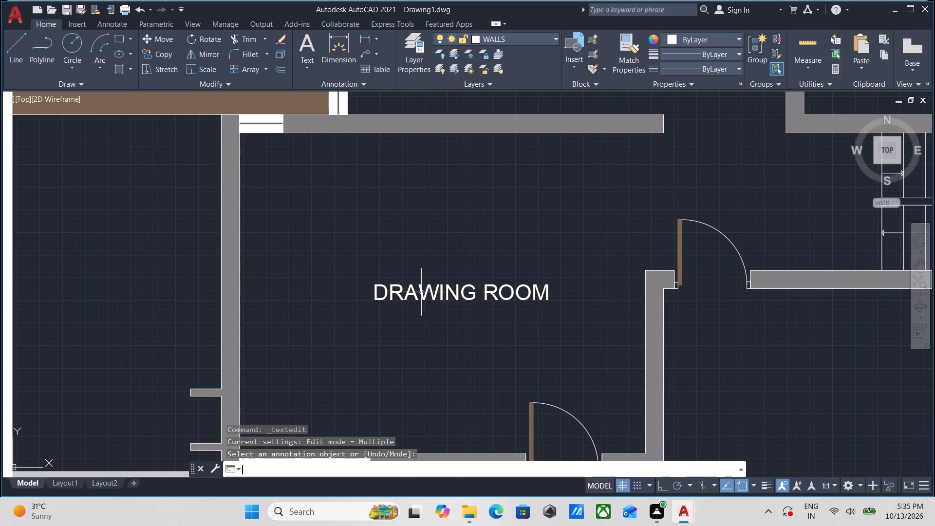
pyautogui.press('Escape')
# Copy the DRAWING ROOM label about 18 ft north into the room between the brown hatched area and PDR.
pyautogui.scroll(-2, 421, 292)
pyautogui.click(453, 309)
pyautogui.click(391, 277)
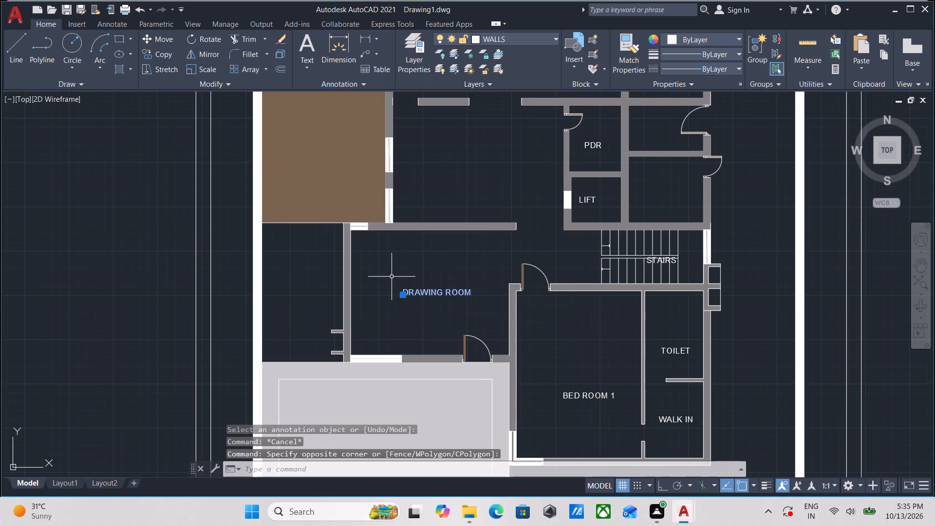
pyautogui.scroll(3, 422, 299)
pyautogui.moveTo(420, 301); pyautogui.dragTo(393, 317, button='middle')
pyautogui.write('CO')
pyautogui.press('Return')
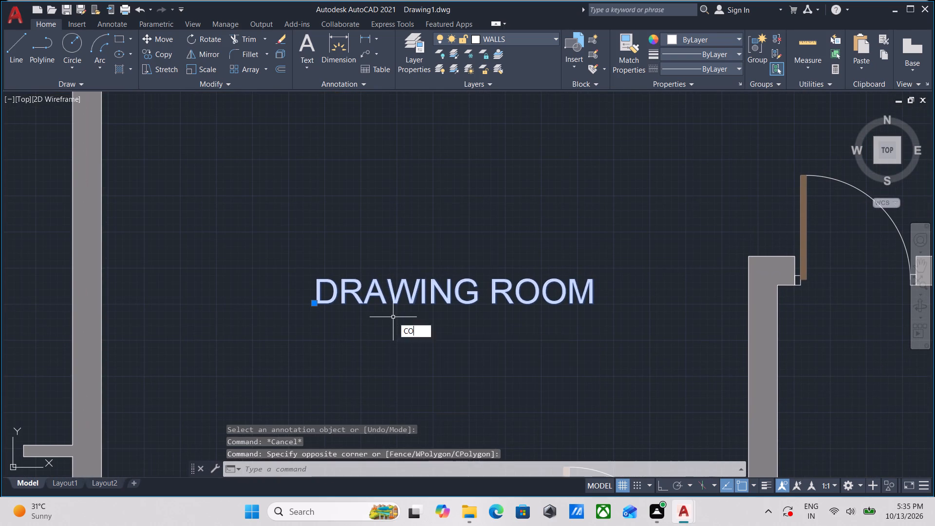
pyautogui.click(316, 302)
pyautogui.scroll(-1, 425, 218)
pyautogui.moveTo(425, 220); pyautogui.dragTo(350, 336, button='middle')
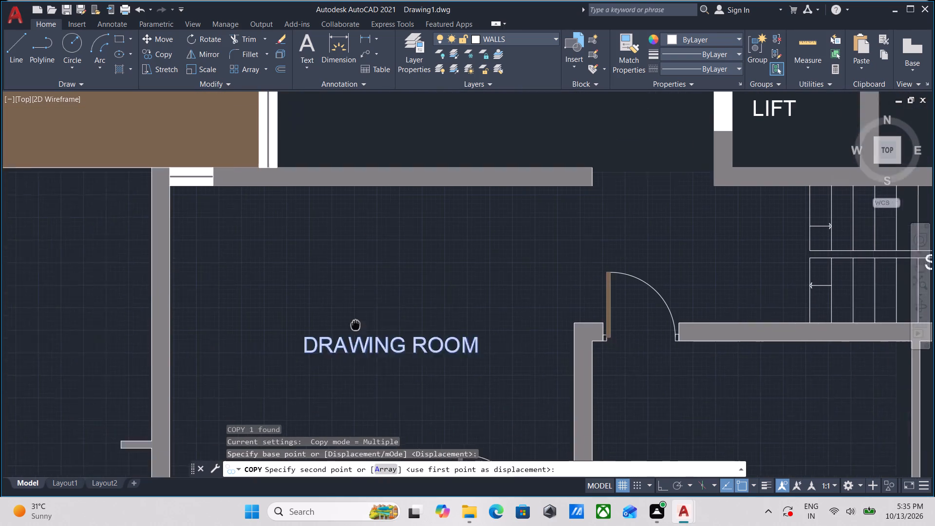
pyautogui.moveTo(350, 336); pyautogui.dragTo(349, 338, button='middle')
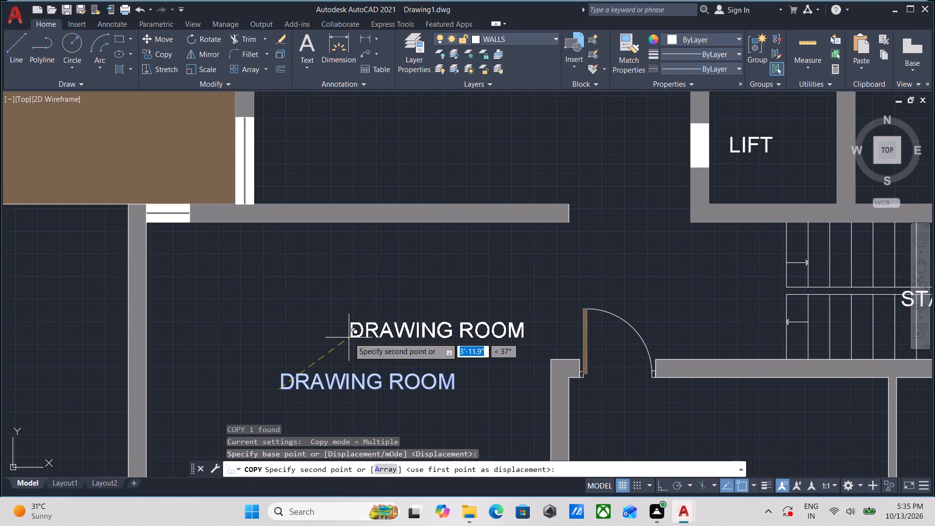
pyautogui.scroll(-1, 349, 338)
pyautogui.moveTo(349, 338); pyautogui.dragTo(364, 400, button='middle')
pyautogui.moveTo(321, 242); pyautogui.dragTo(374, 305, button='middle')
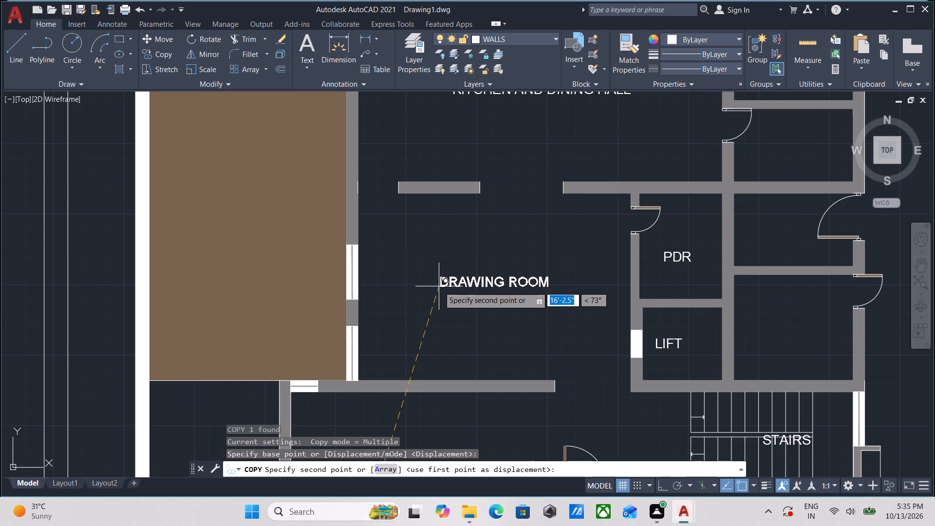
pyautogui.scroll(1, 439, 286)
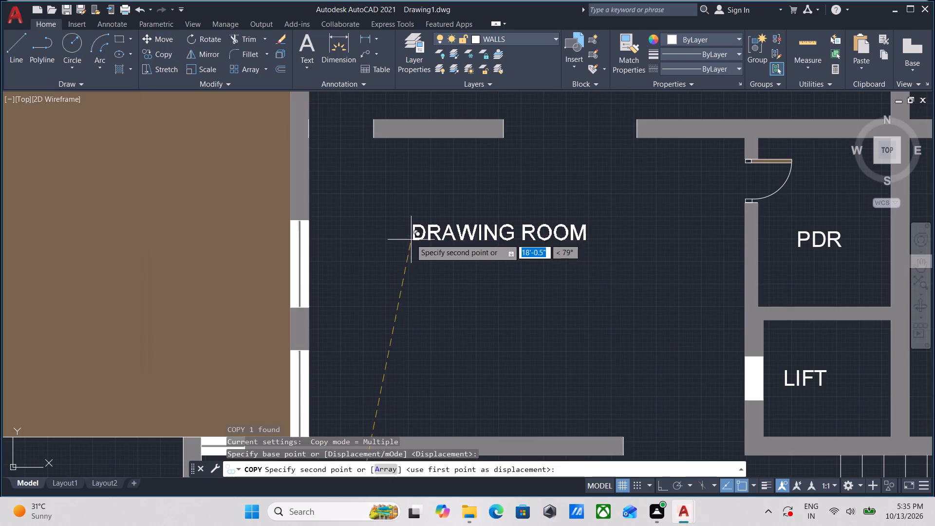
pyautogui.click(411, 236)
pyautogui.scroll(2, 498, 227)
pyautogui.press('Escape')
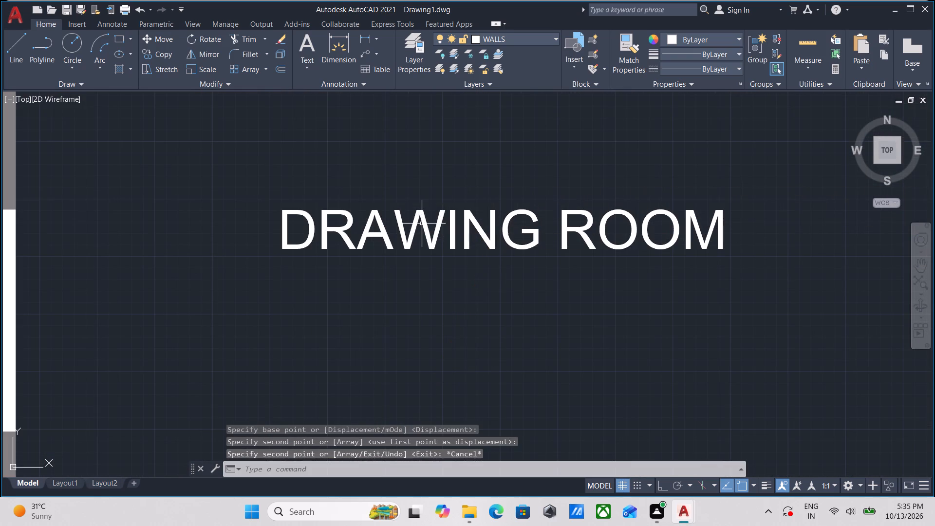
# Change the copied label in the room west of PDR to read LIVING ROOM.
pyautogui.doubleClick(425, 226)
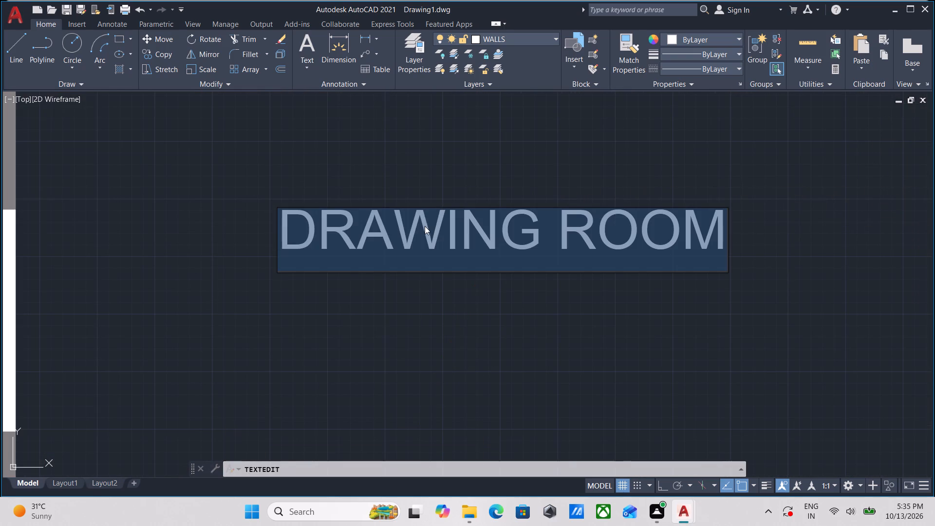
pyautogui.write('LIVING')
pyautogui.press('space')
pyautogui.write('ROOM')
pyautogui.press('Return')
pyautogui.press('Return')
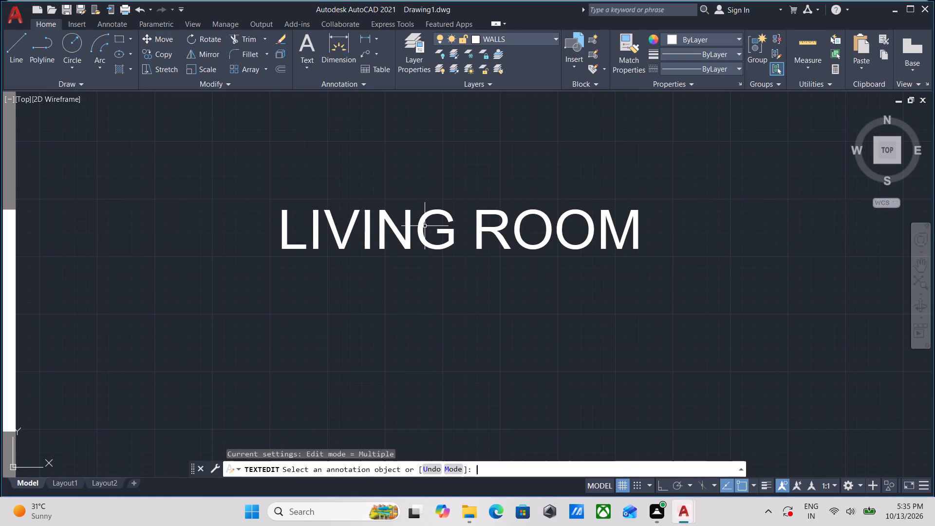
# Copy the LIVING ROOM label into the two small rooms east of the kitchen and dining hall, one label aligned above the other.
pyautogui.scroll(-3, 417, 282)
pyautogui.moveTo(460, 273); pyautogui.dragTo(444, 242, button='middle')
pyautogui.scroll(-1, 421, 260)
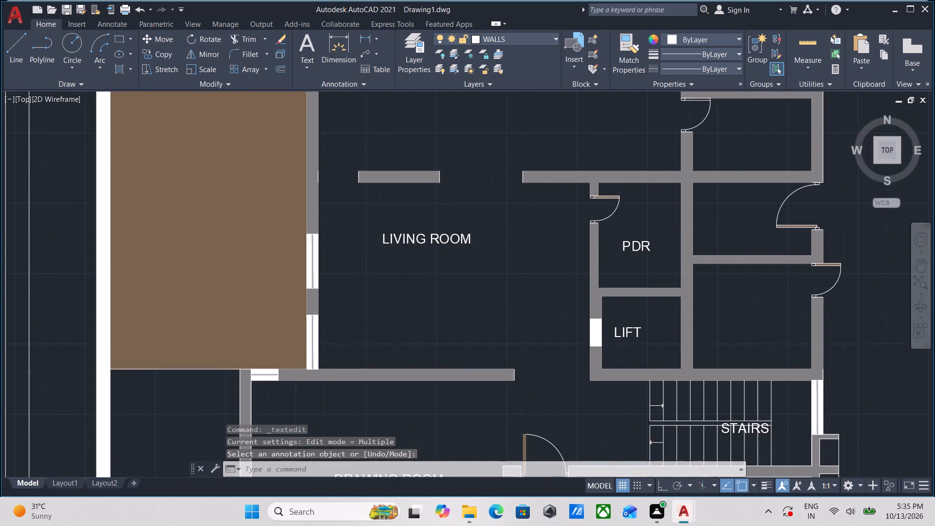
pyautogui.moveTo(421, 260); pyautogui.dragTo(394, 264, button='middle')
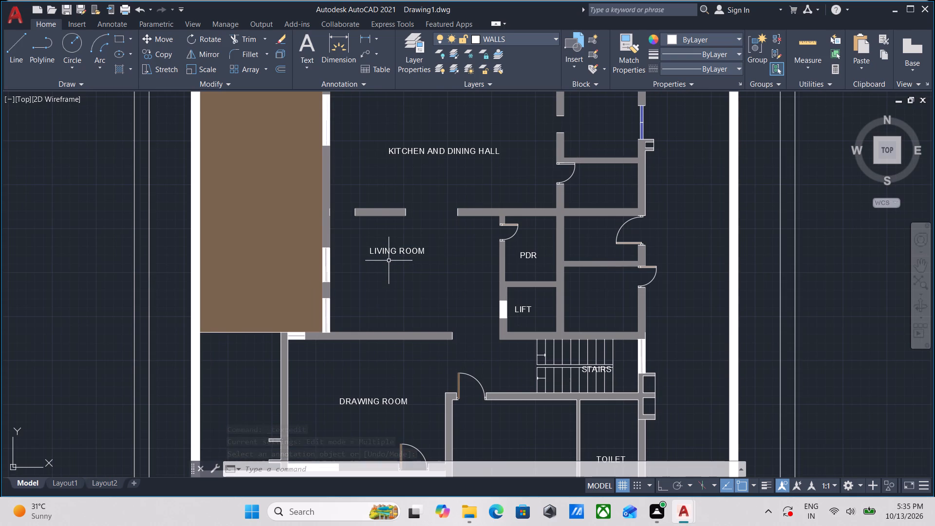
pyautogui.moveTo(389, 261); pyautogui.dragTo(357, 279, button='middle')
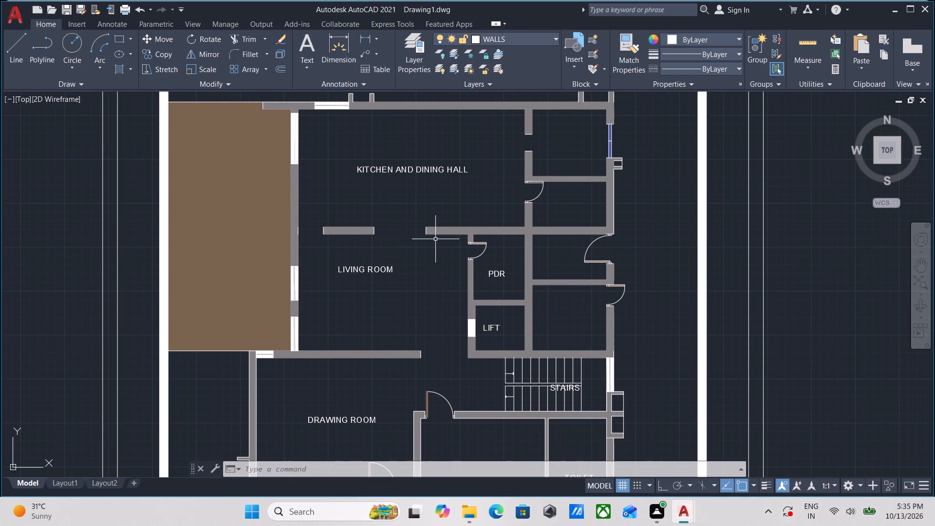
pyautogui.scroll(2, 422, 231)
pyautogui.moveTo(400, 332); pyautogui.dragTo(420, 306, button='middle')
pyautogui.moveTo(401, 354); pyautogui.dragTo(385, 345)
pyautogui.click(271, 282)
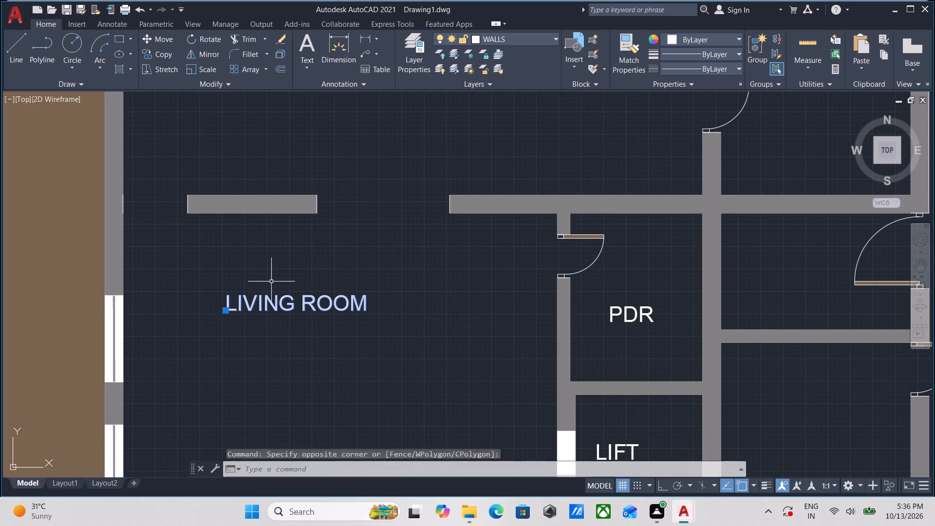
pyautogui.write('CO')
pyautogui.press('Return')
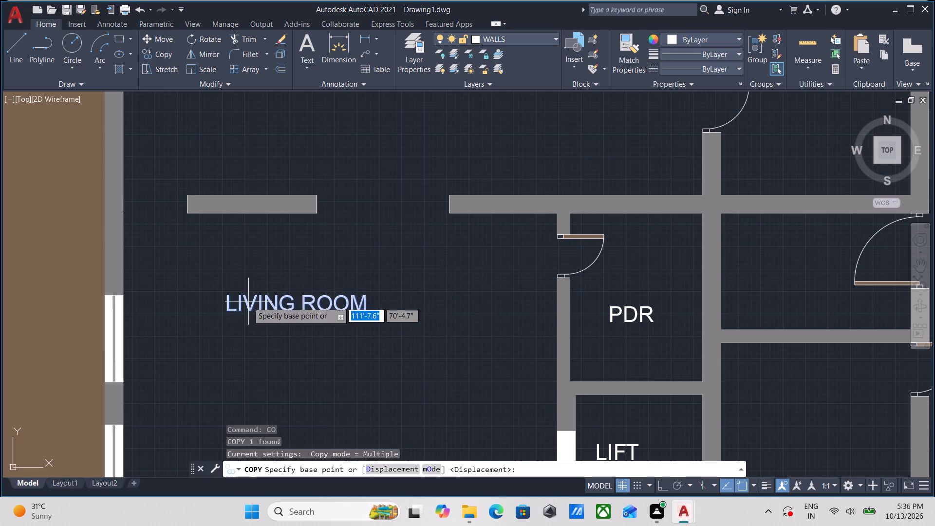
pyautogui.click(246, 310)
pyautogui.moveTo(391, 229); pyautogui.dragTo(179, 272, button='middle')
pyautogui.scroll(-1, 322, 255)
pyautogui.moveTo(322, 255); pyautogui.dragTo(243, 298, button='middle')
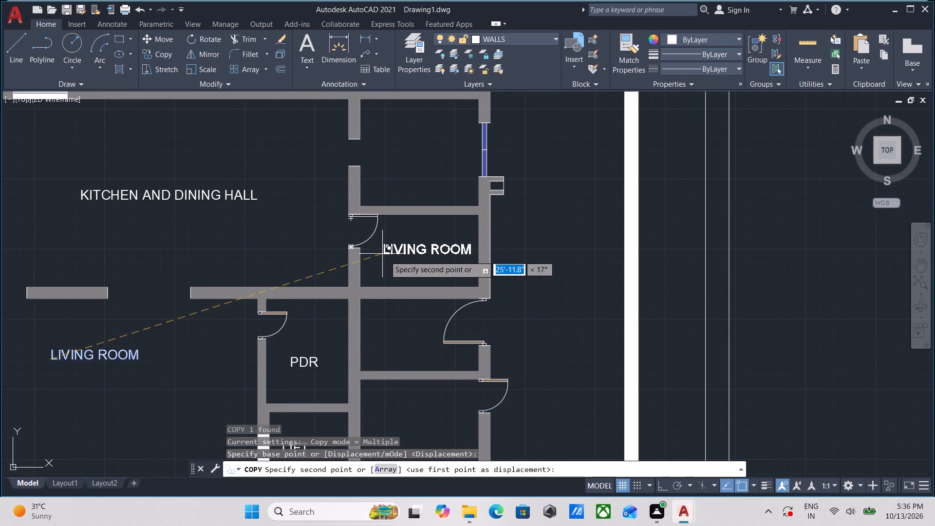
pyautogui.click(383, 255)
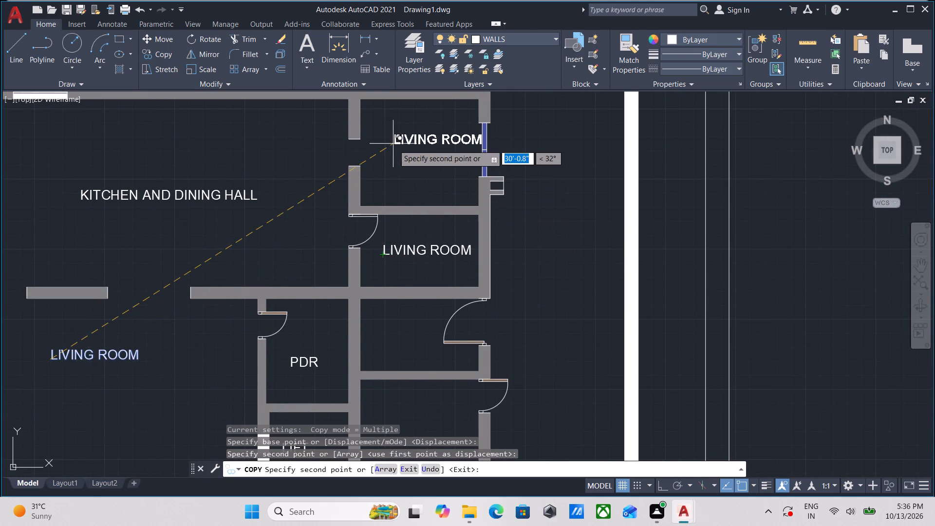
pyautogui.click(380, 154)
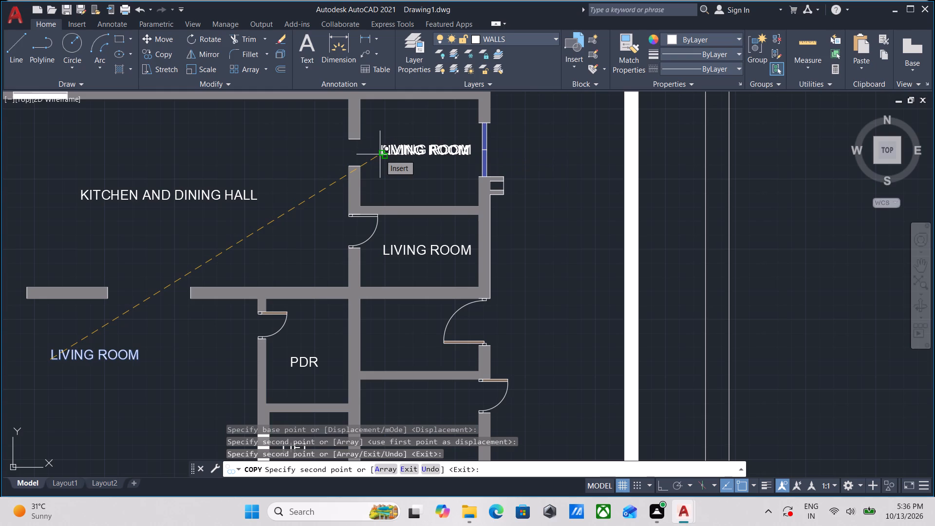
pyautogui.press('Escape')
pyautogui.scroll(2, 380, 154)
pyautogui.moveTo(407, 149); pyautogui.dragTo(334, 223, button='middle')
pyautogui.scroll(-1, 407, 149)
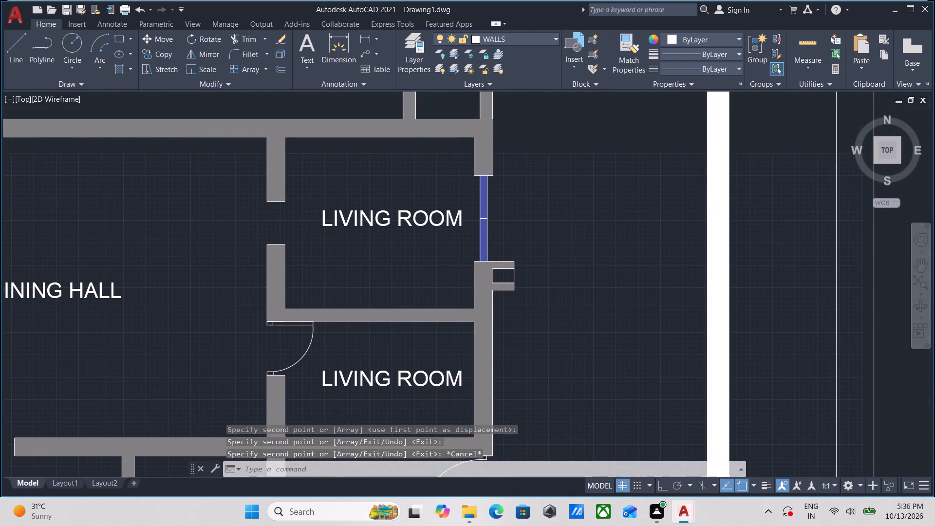
# Change the upper LIVING ROOM label, in the small room east of the dining hall, to read KITCHEN.
pyautogui.doubleClick(354, 221)
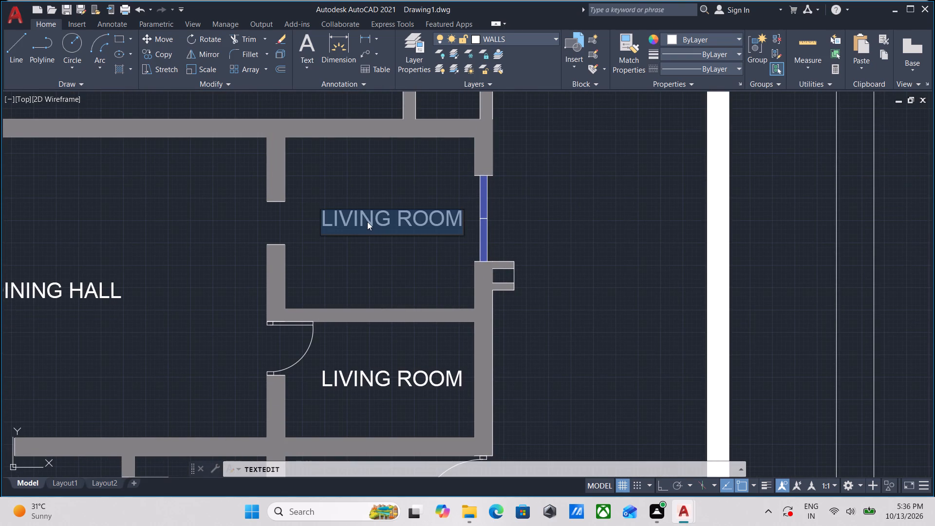
pyautogui.write('KITCHEN')
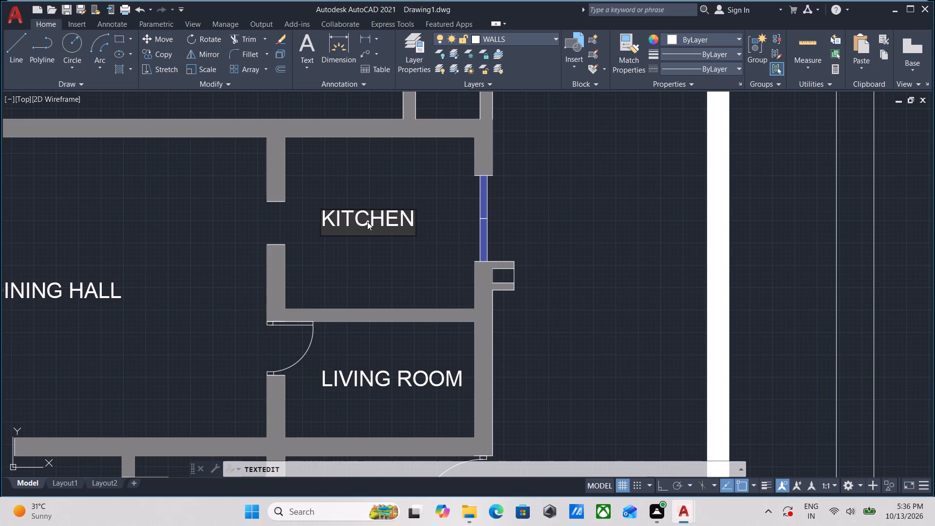
pyautogui.press('Return')
pyautogui.press('Return')
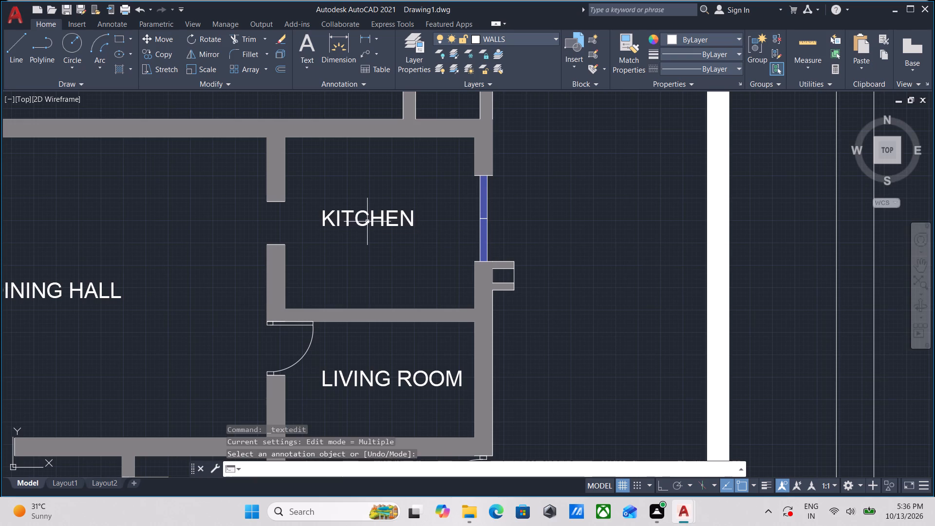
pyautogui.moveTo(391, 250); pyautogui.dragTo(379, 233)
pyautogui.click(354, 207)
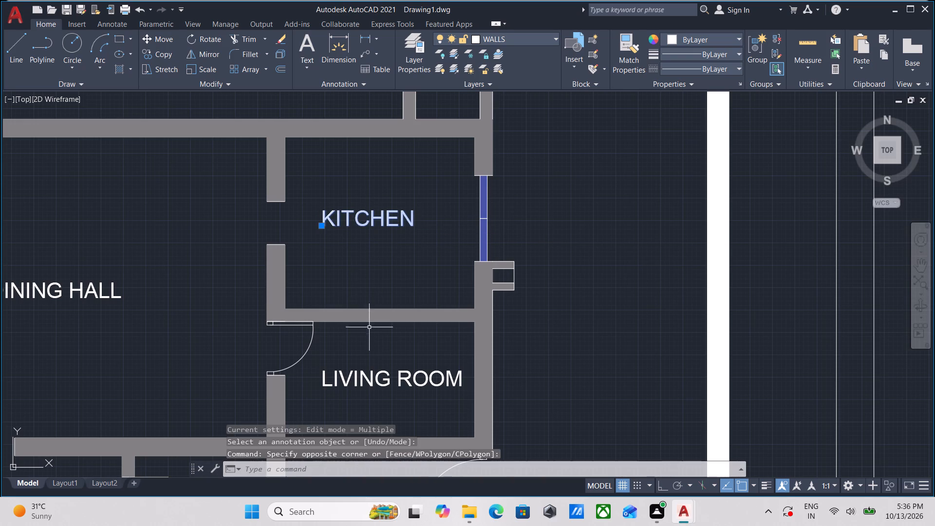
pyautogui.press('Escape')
# Change the LIVING ROOM label in the small room south of KITCHEN to read STOREROOM.
pyautogui.moveTo(373, 346); pyautogui.dragTo(385, 273, button='middle')
pyautogui.doubleClick(389, 305)
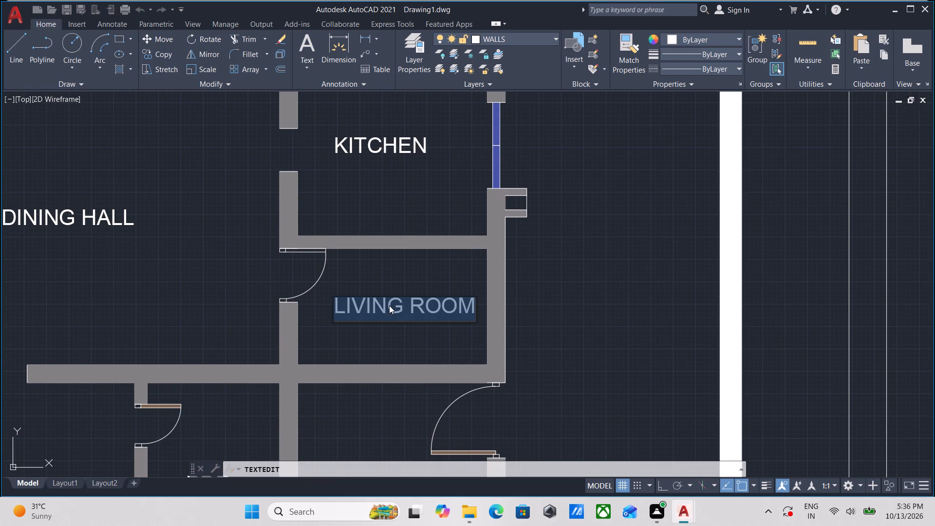
pyautogui.write('ST')
pyautogui.write('OE')
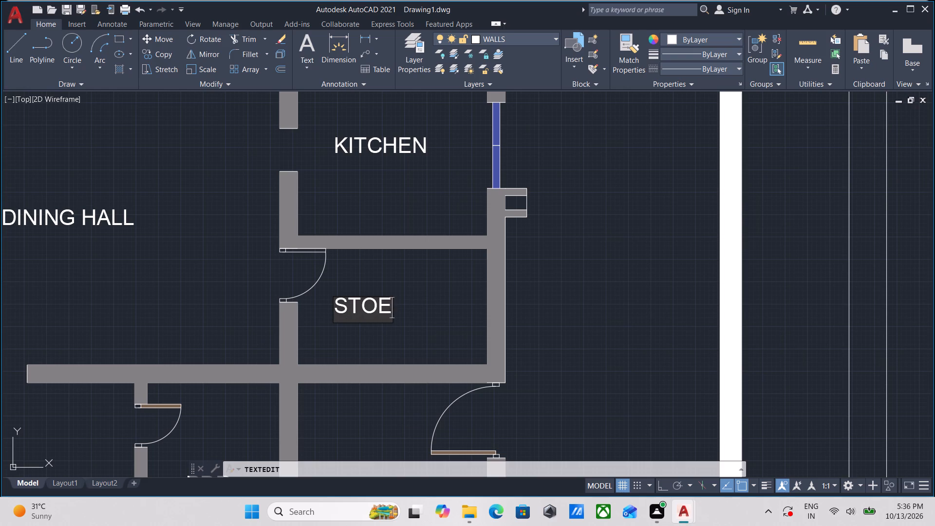
pyautogui.press('BackSpace')
pyautogui.press('r')
pyautogui.press('e')
pyautogui.write('ROO')
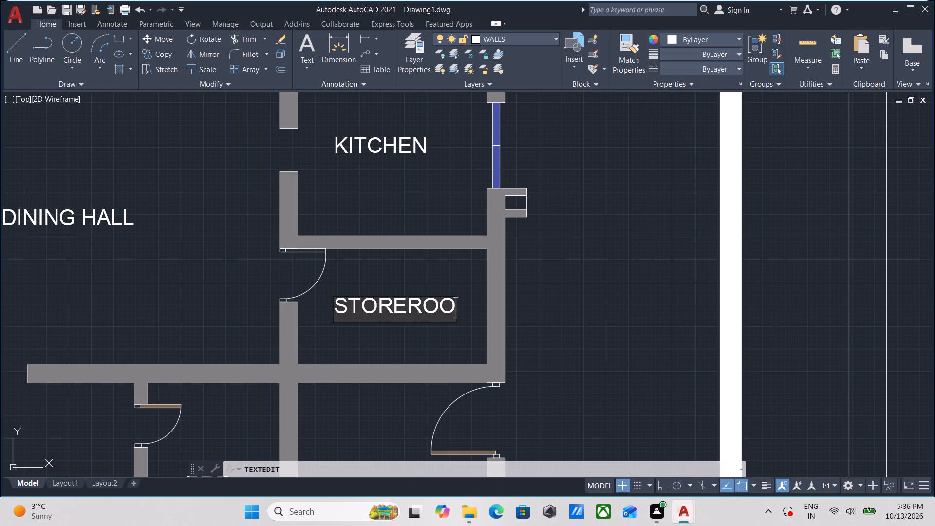
pyautogui.press('m')
pyautogui.press('Return')
pyautogui.press('Return')
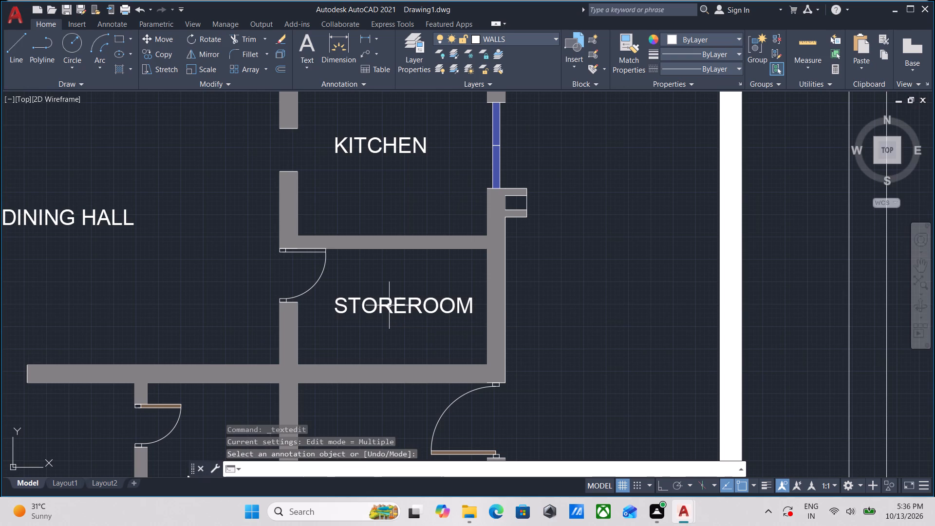
pyautogui.moveTo(371, 311); pyautogui.dragTo(369, 329, button='middle')
pyautogui.scroll(-1, 378, 323)
pyautogui.press('Escape')
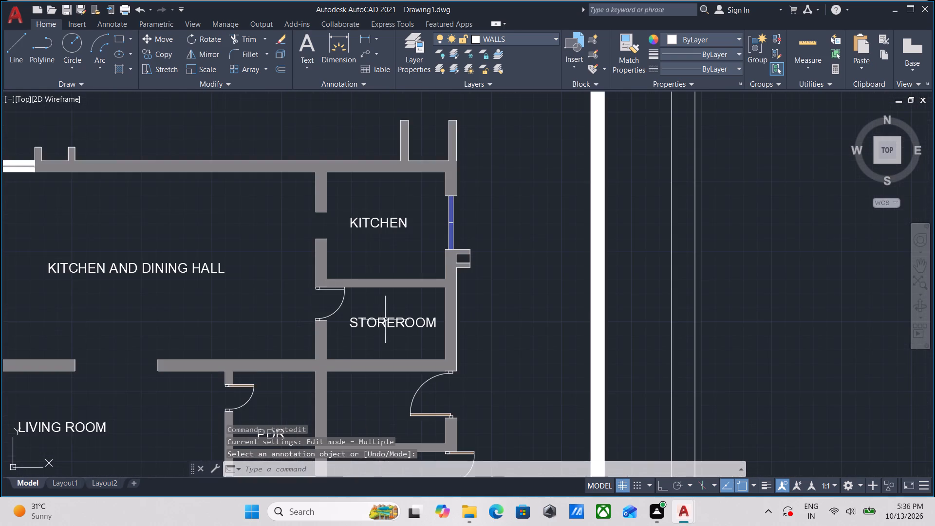
# Set the transparency of the brown solid hatch west of the living room and dining hall to 85.
pyautogui.scroll(-1, 388, 318)
pyautogui.scroll(-1, 245, 336)
pyautogui.moveTo(247, 333); pyautogui.dragTo(312, 158, button='middle')
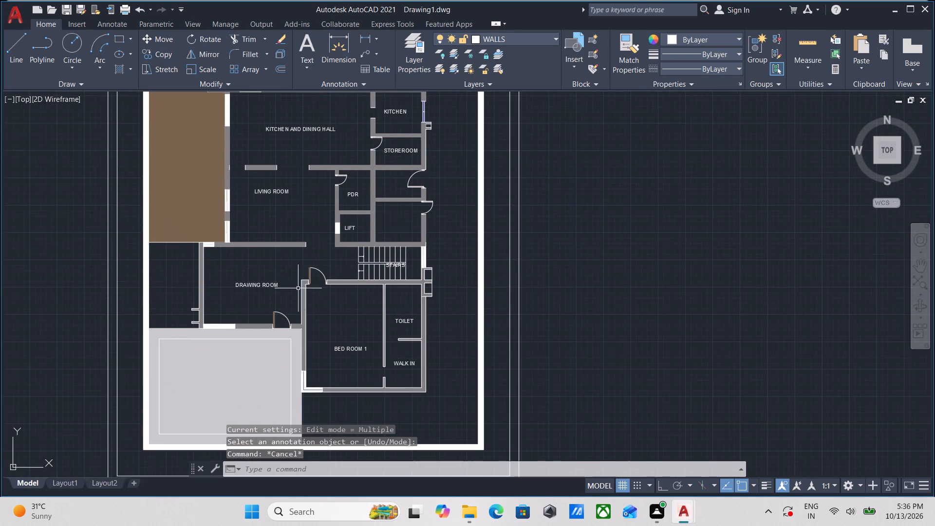
pyautogui.moveTo(293, 302); pyautogui.dragTo(348, 305, button='middle')
pyautogui.scroll(1, 296, 289)
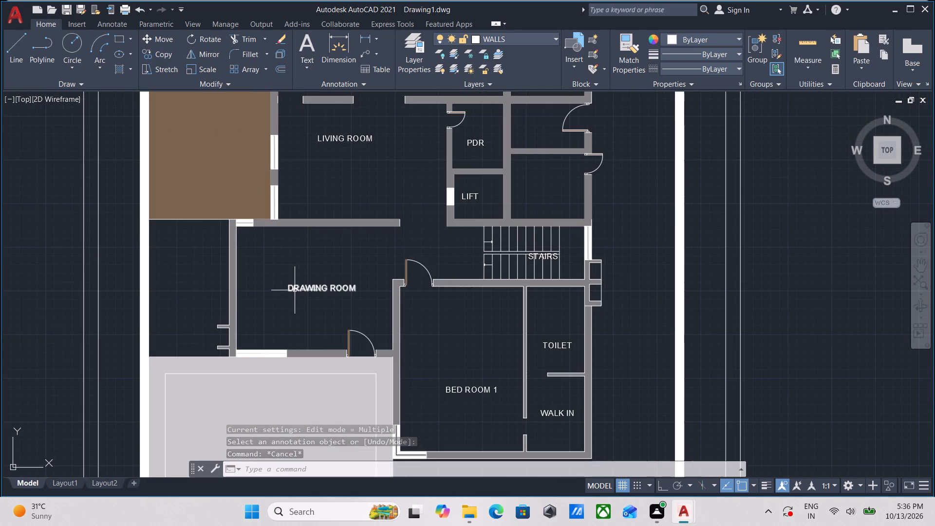
pyautogui.scroll(1, 179, 255)
pyautogui.moveTo(183, 249); pyautogui.dragTo(205, 371, button='middle')
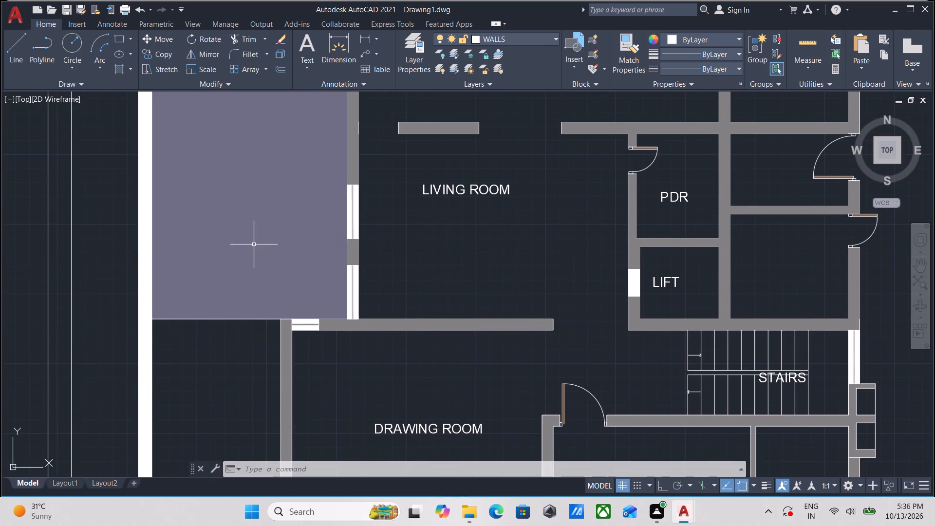
pyautogui.click(254, 244)
pyautogui.moveTo(254, 244); pyautogui.dragTo(260, 306, button='middle')
pyautogui.scroll(-1, 262, 275)
pyautogui.moveTo(262, 275); pyautogui.dragTo(269, 320, button='middle')
pyautogui.scroll(2, 261, 251)
pyautogui.scroll(-1, 261, 251)
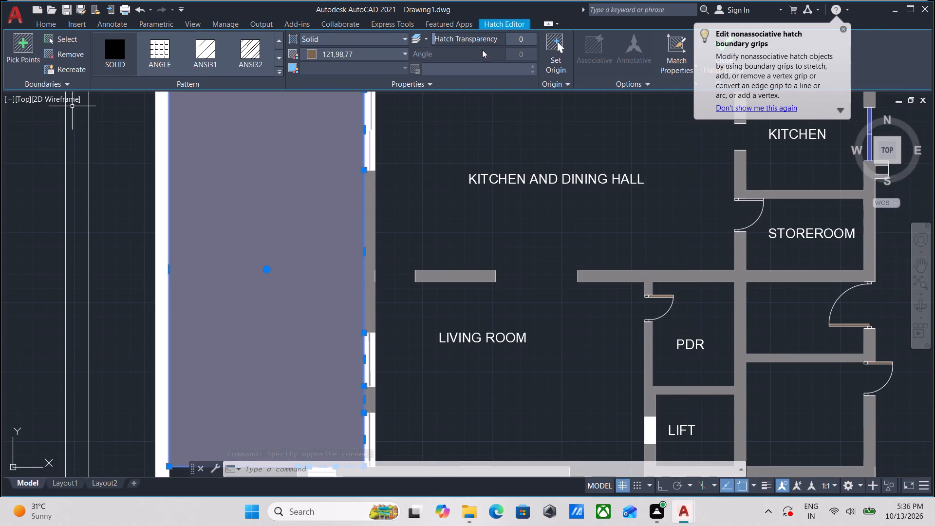
pyautogui.moveTo(437, 39); pyautogui.dragTo(459, 44)
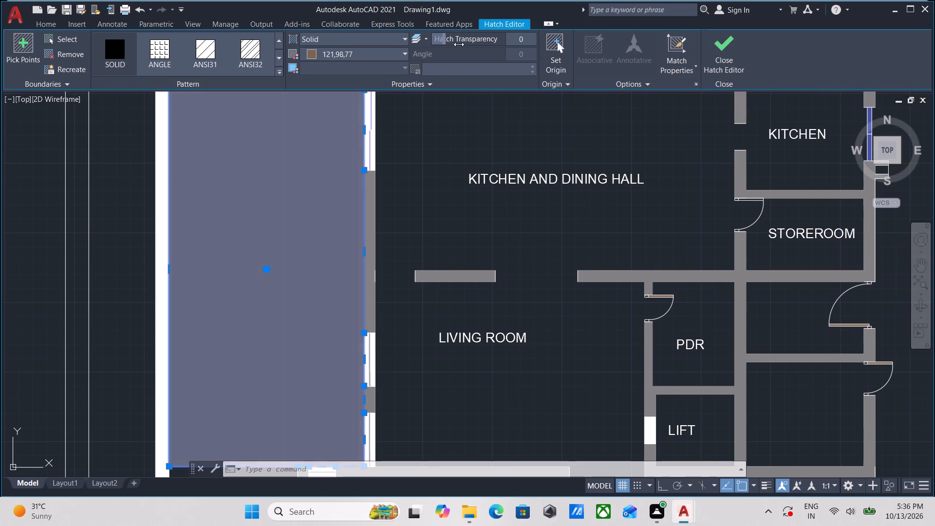
pyautogui.moveTo(459, 44); pyautogui.dragTo(544, 45)
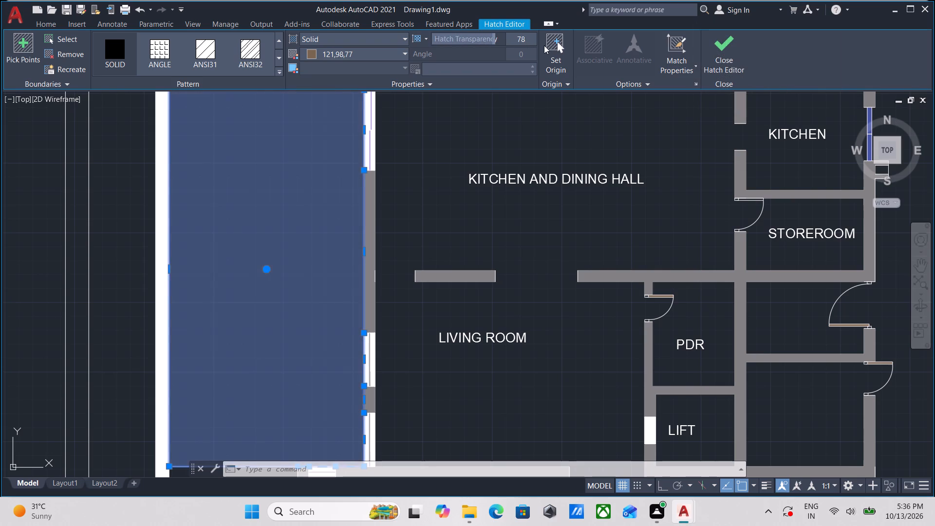
pyautogui.moveTo(492, 38); pyautogui.dragTo(505, 38)
pyautogui.press('Escape')
pyautogui.press('Escape')
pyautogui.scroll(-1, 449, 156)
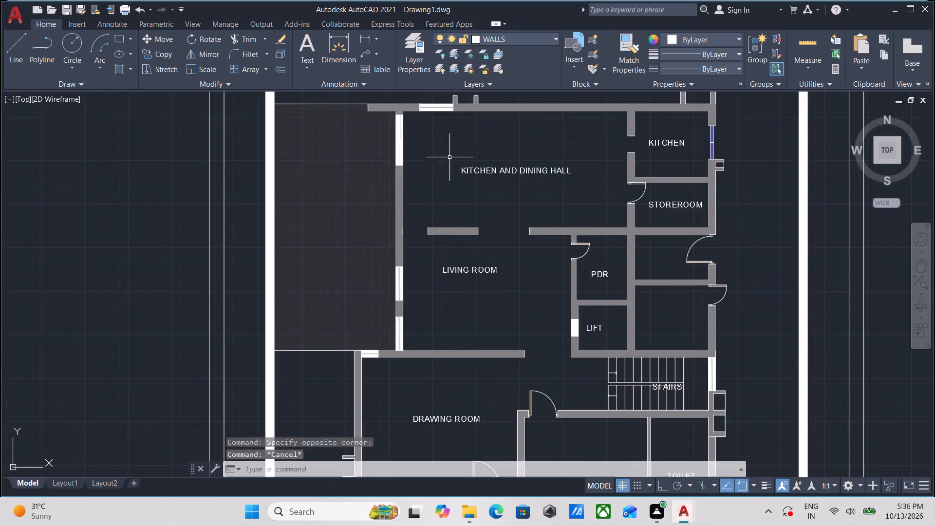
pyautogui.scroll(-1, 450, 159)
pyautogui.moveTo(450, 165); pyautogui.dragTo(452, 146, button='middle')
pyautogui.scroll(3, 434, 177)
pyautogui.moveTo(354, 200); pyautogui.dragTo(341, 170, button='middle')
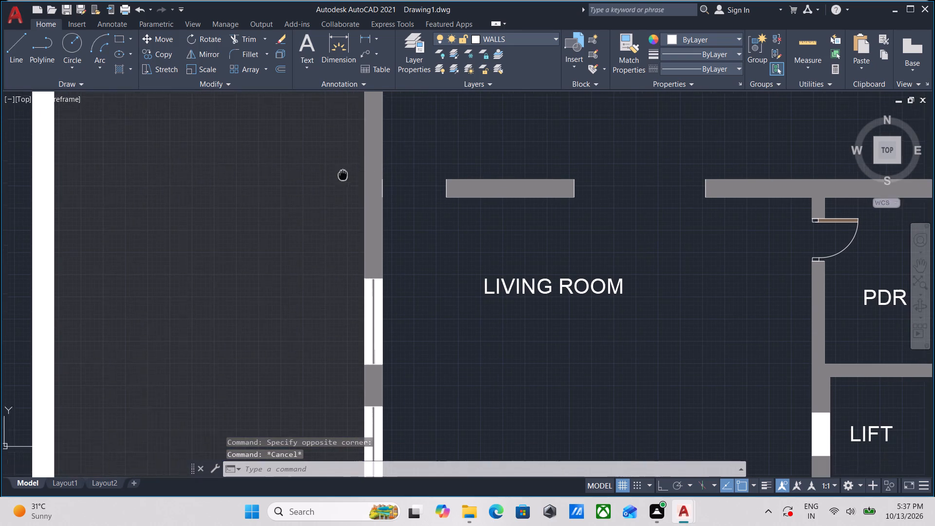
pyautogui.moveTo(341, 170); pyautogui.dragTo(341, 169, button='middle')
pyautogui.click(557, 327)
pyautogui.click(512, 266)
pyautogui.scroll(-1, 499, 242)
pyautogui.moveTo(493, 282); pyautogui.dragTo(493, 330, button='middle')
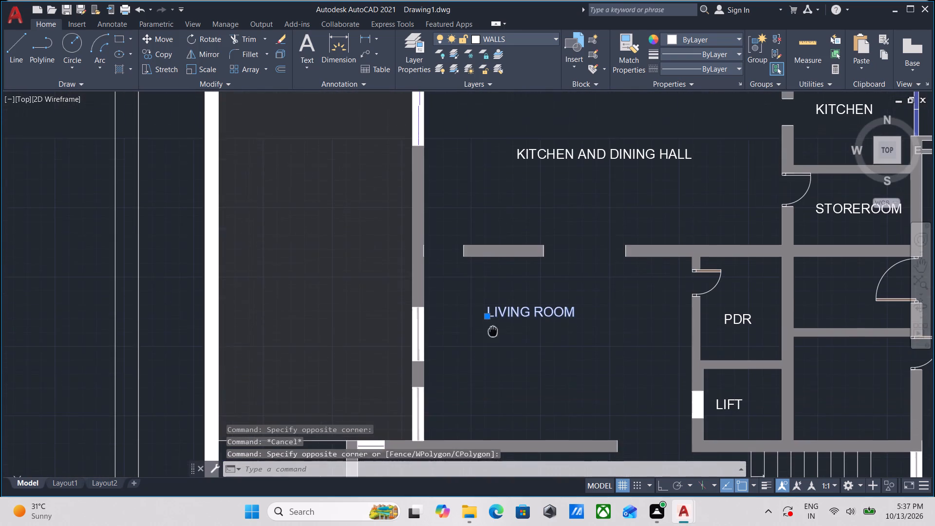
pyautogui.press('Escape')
# Copy the STOREROOM label west into the brown hatched area beside the kitchen and dining hall.
pyautogui.moveTo(530, 188); pyautogui.dragTo(437, 186, button='middle')
pyautogui.moveTo(609, 199); pyautogui.dragTo(449, 226, button='middle')
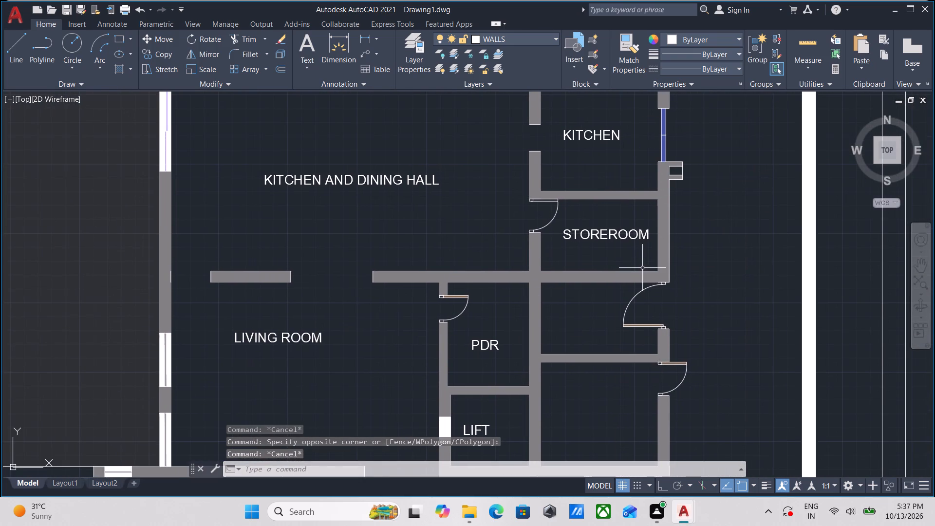
pyautogui.moveTo(622, 250); pyautogui.dragTo(617, 247)
pyautogui.click(548, 209)
pyautogui.press('Escape')
pyautogui.moveTo(610, 256); pyautogui.dragTo(607, 251)
pyautogui.click(583, 225)
pyautogui.write('CO')
pyautogui.press('Return')
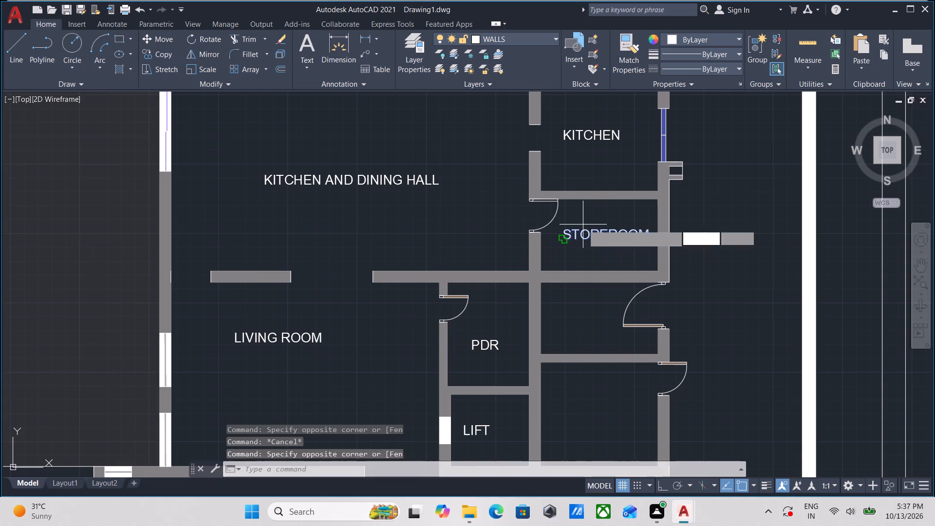
pyautogui.click(588, 240)
pyautogui.scroll(-1, 233, 214)
pyautogui.moveTo(233, 214); pyautogui.dragTo(526, 206, button='middle')
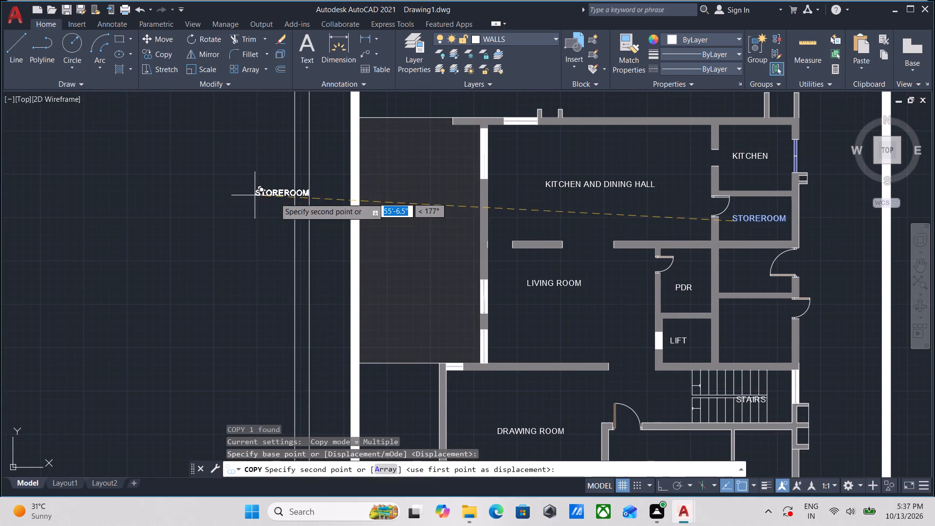
pyautogui.click(391, 214)
pyautogui.scroll(1, 410, 220)
pyautogui.press('`')
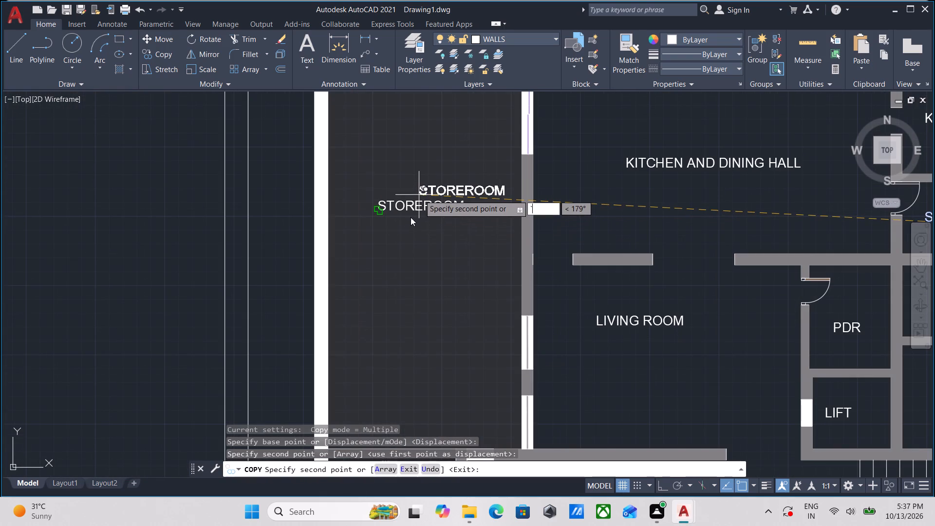
pyautogui.press('Escape')
# Change the copied STOREROOM label in the brown hatched area to read DECK.
pyautogui.doubleClick(418, 207)
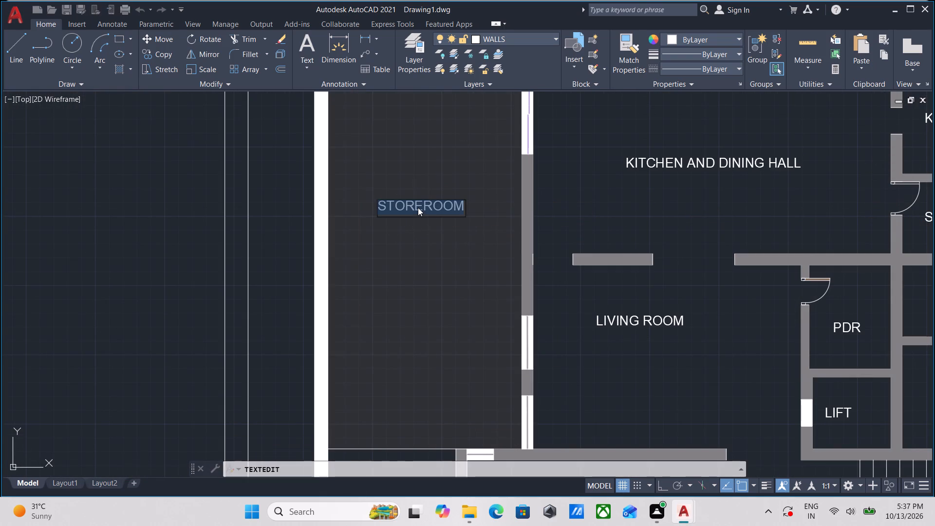
pyautogui.write('DEC')
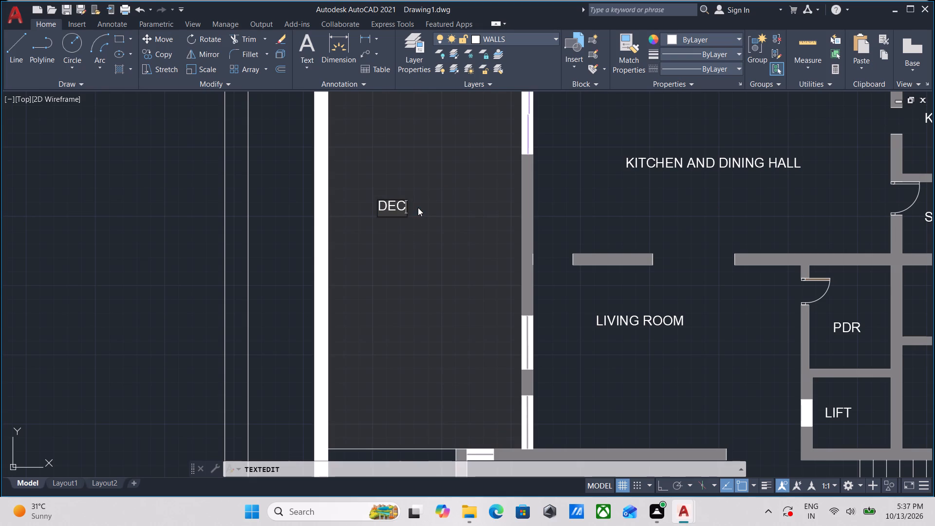
pyautogui.press('k')
pyautogui.press('Return')
pyautogui.press('Return')
pyautogui.press('Escape')
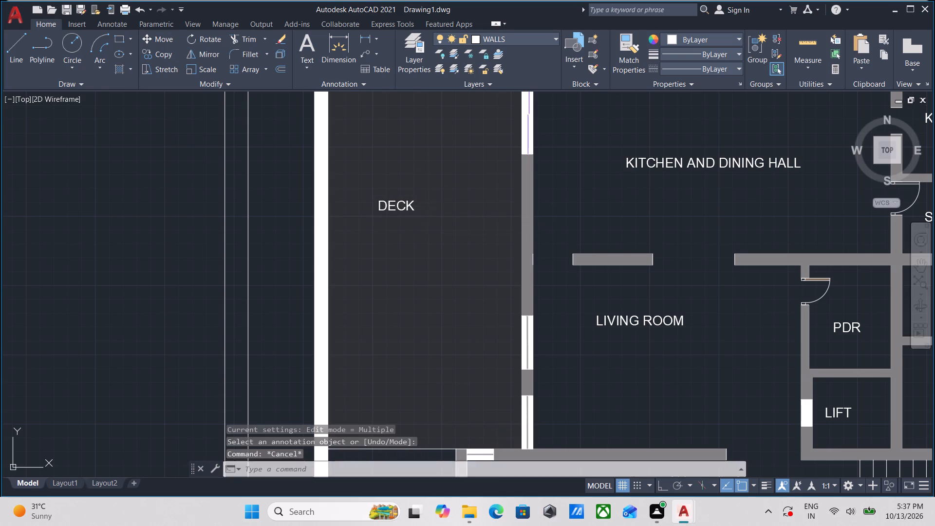
# Set the transparency of the light grey solid hatch south of the drawing room to 74.
pyautogui.scroll(2, 402, 228)
pyautogui.scroll(-2, 412, 220)
pyautogui.middleClick(412, 220)
pyautogui.scroll(-1, 308, 230)
pyautogui.moveTo(337, 235); pyautogui.dragTo(338, 210, button='middle')
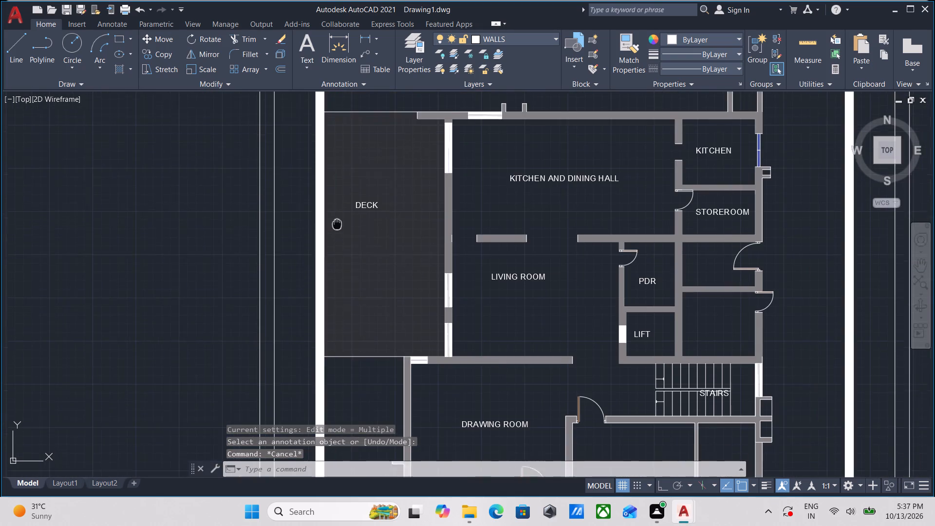
pyautogui.moveTo(338, 210); pyautogui.dragTo(363, 117, button='middle')
pyautogui.moveTo(421, 303); pyautogui.dragTo(411, 164, button='middle')
pyautogui.click(432, 304)
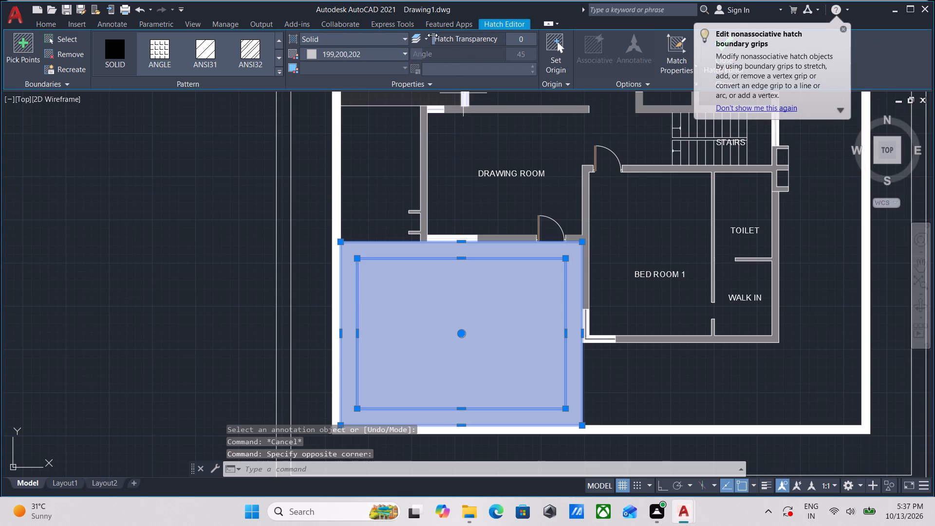
pyautogui.moveTo(436, 37); pyautogui.dragTo(518, 38)
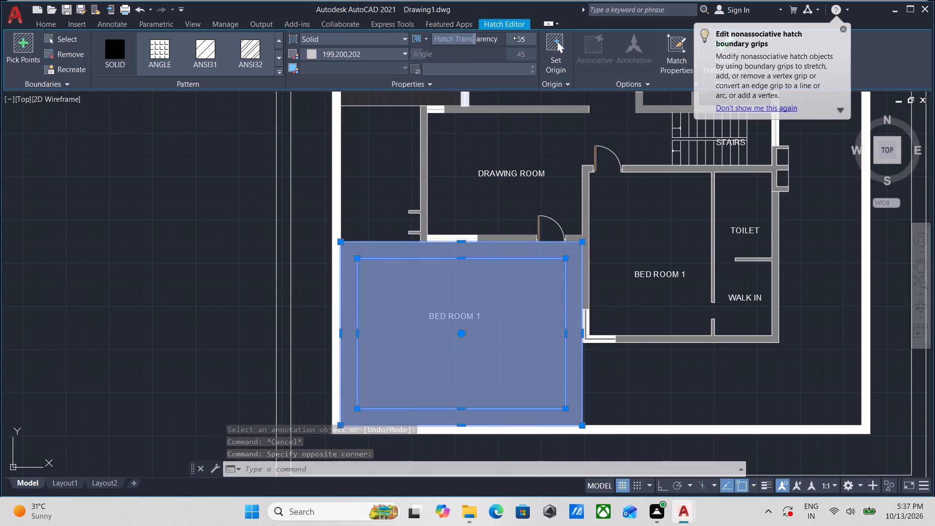
pyautogui.moveTo(518, 38); pyautogui.dragTo(525, 38)
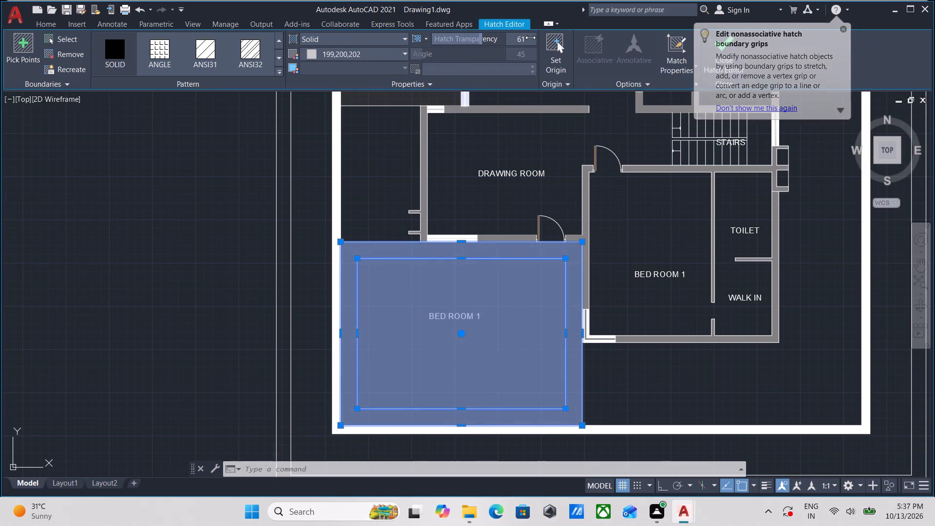
pyautogui.moveTo(485, 38); pyautogui.dragTo(503, 38)
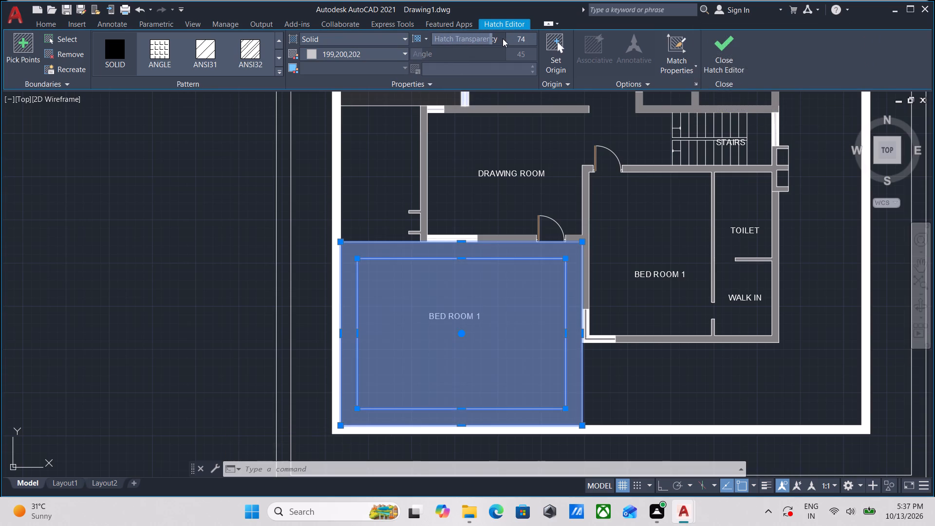
pyautogui.press('Escape')
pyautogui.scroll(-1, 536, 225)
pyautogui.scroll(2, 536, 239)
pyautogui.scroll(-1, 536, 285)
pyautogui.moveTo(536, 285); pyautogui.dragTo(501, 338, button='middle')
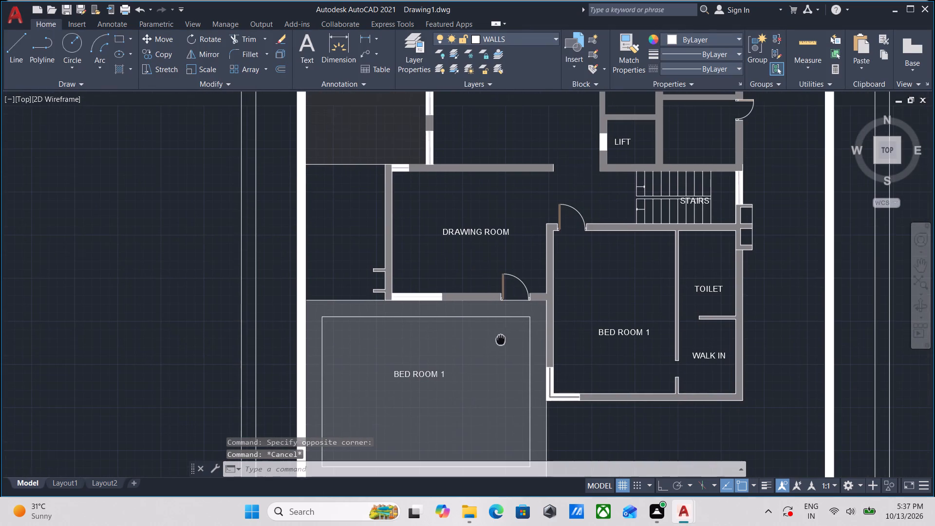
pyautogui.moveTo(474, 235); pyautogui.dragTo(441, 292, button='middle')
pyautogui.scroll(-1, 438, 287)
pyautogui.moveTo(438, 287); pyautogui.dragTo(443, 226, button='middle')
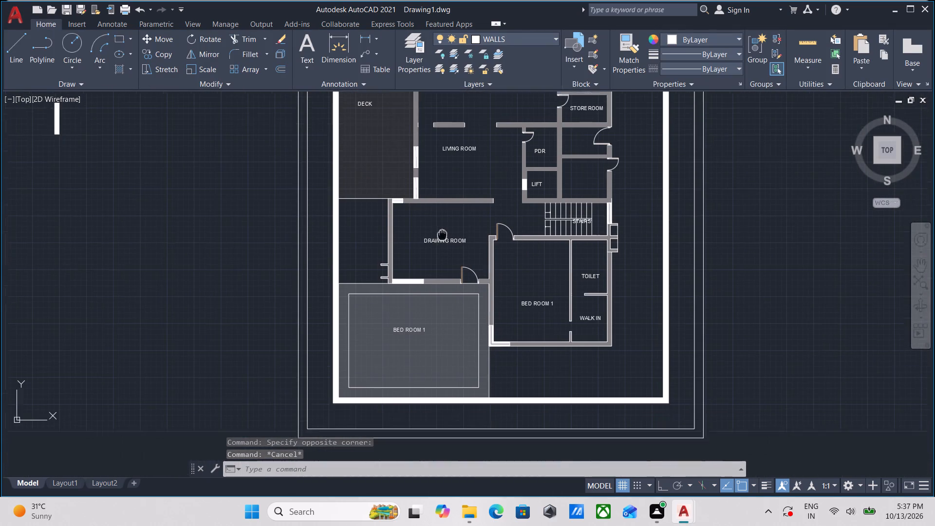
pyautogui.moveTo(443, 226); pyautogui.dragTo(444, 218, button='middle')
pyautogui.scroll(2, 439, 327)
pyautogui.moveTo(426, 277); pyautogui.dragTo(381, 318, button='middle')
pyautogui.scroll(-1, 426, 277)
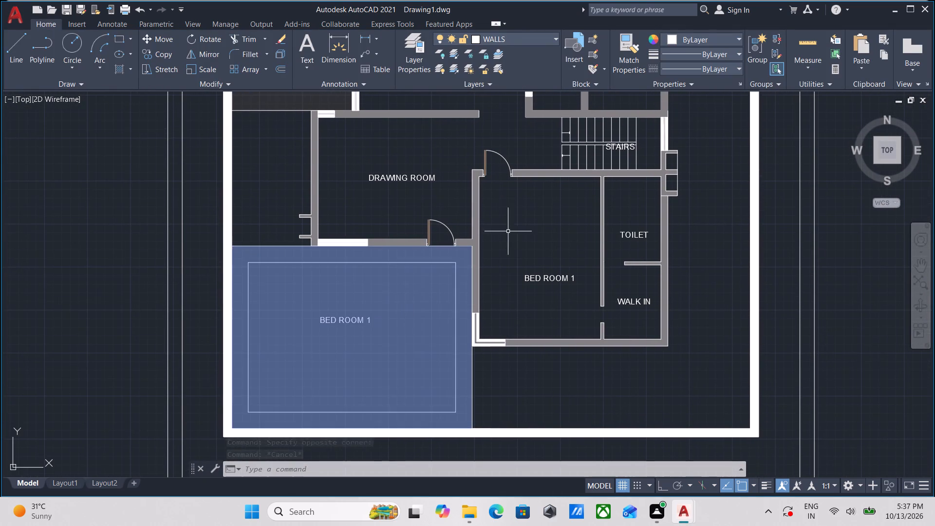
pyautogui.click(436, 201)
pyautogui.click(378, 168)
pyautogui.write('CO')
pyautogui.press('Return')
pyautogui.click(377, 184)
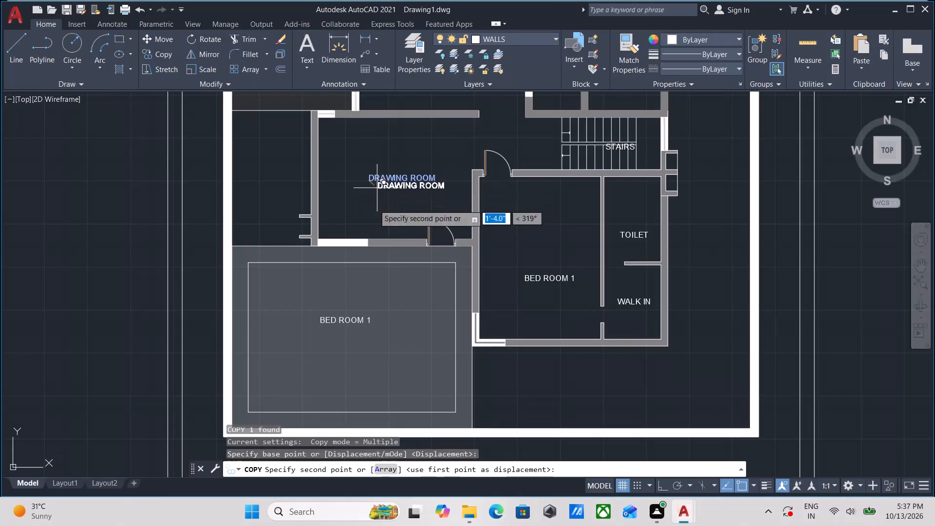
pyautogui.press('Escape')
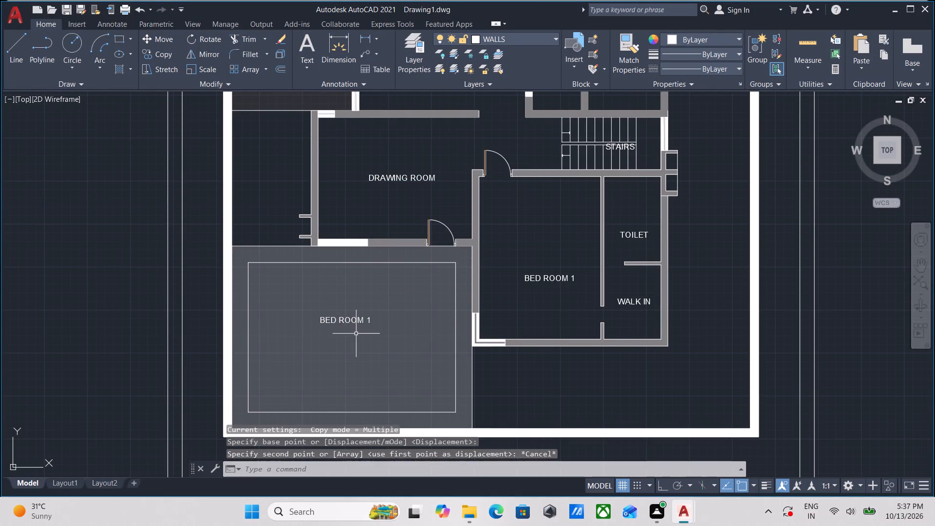
# Change the BED ROOM 1 label inside the light grey hatched area south of the drawing room to read PORTICO.
pyautogui.doubleClick(356, 324)
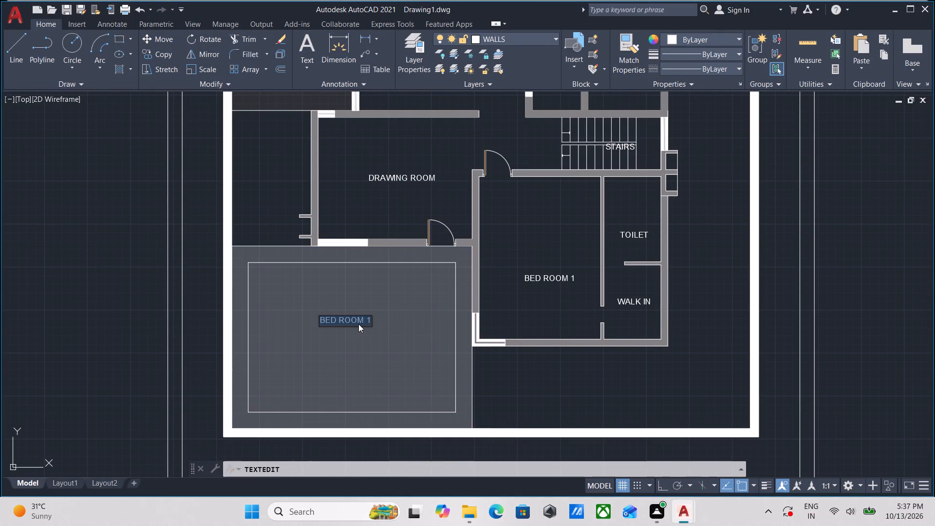
pyautogui.write('PORTICA')
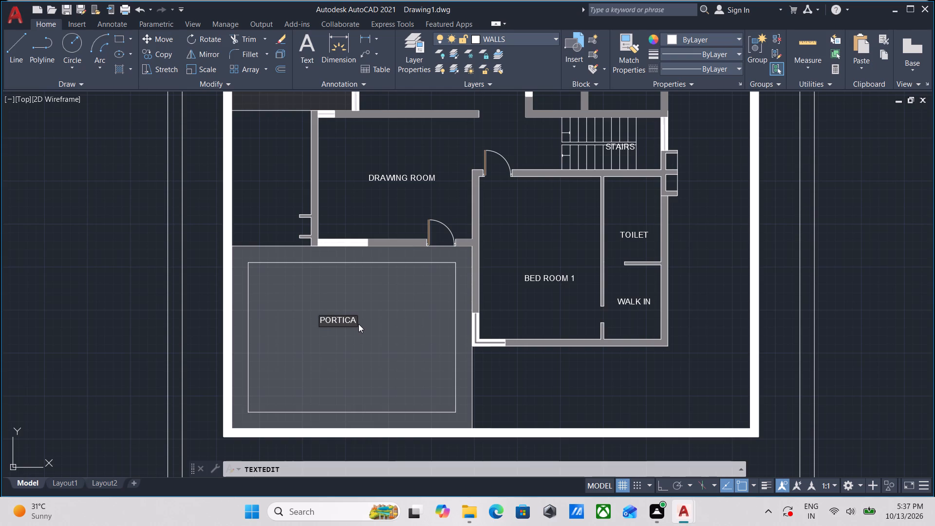
pyautogui.press('BackSpace')
pyautogui.press('o')
pyautogui.press('Return')
pyautogui.press('Return')
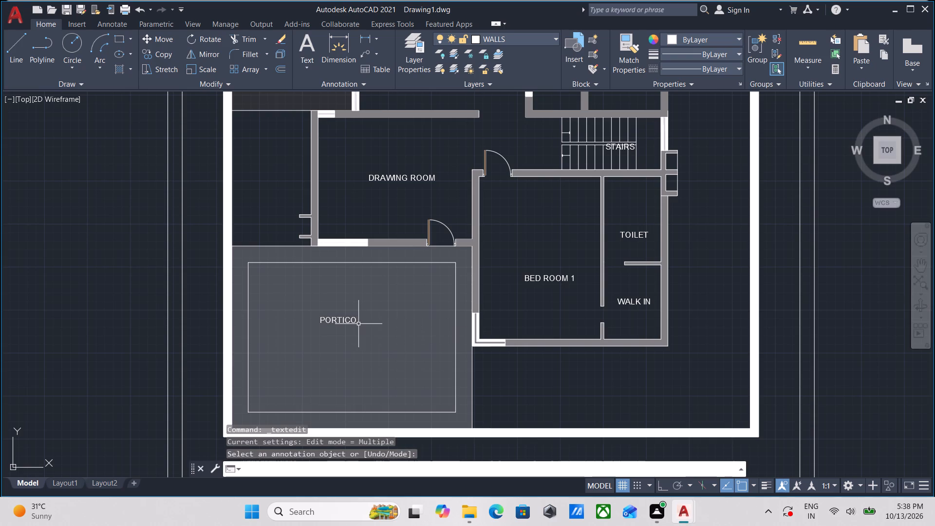
# Copy the PDR label into each of the two unlabelled rooms east of the powder room and lift.
pyautogui.scroll(1, 363, 314)
pyautogui.scroll(-1, 364, 314)
pyautogui.moveTo(373, 338); pyautogui.dragTo(379, 414, button='middle')
pyautogui.scroll(-1, 404, 285)
pyautogui.moveTo(404, 285); pyautogui.dragTo(381, 337, button='middle')
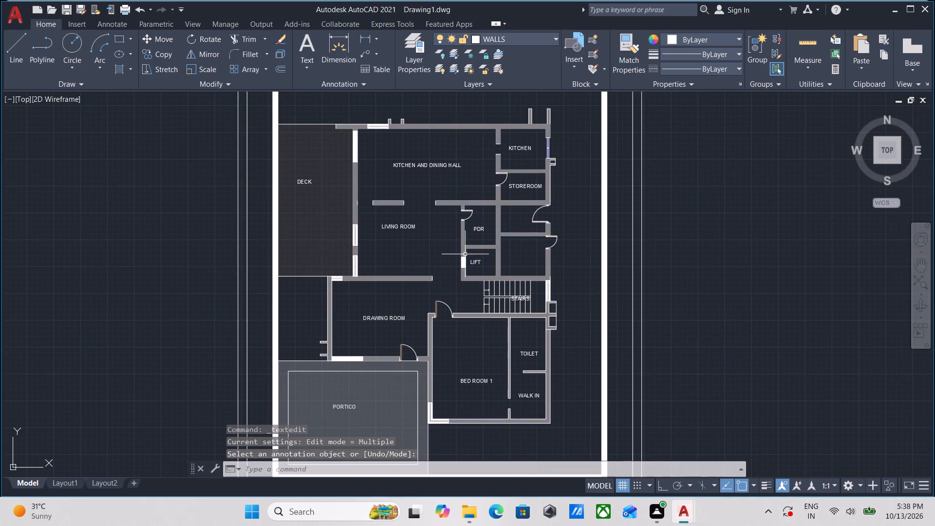
pyautogui.scroll(1, 465, 254)
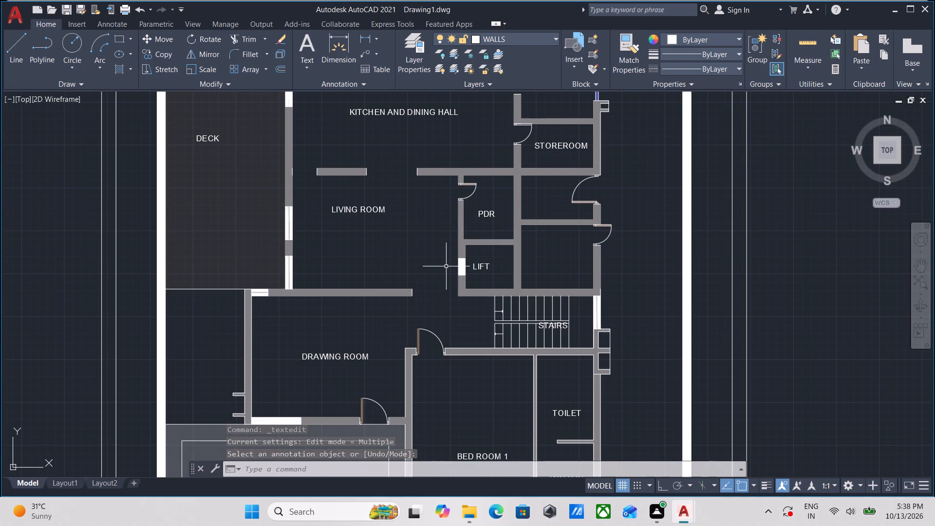
pyautogui.scroll(2, 466, 249)
pyautogui.moveTo(470, 246); pyautogui.dragTo(379, 382, button='middle')
pyautogui.scroll(-1, 442, 294)
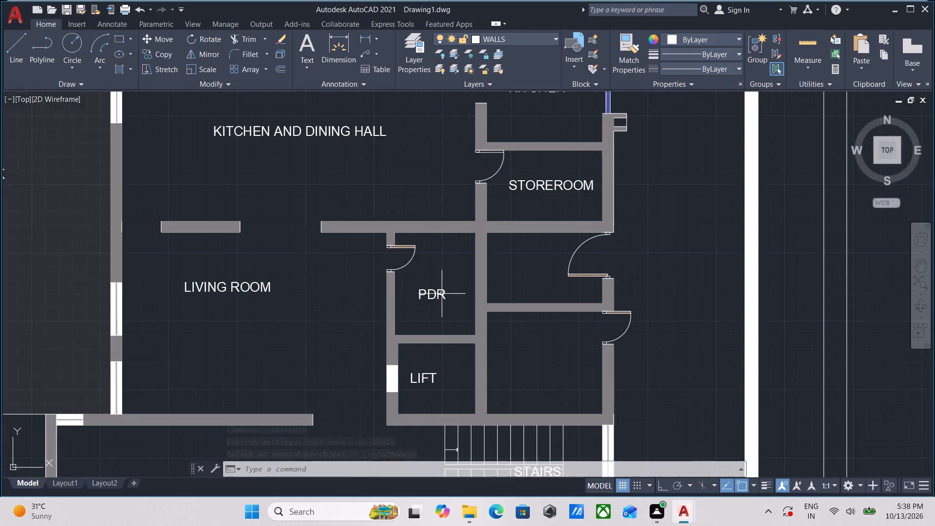
pyautogui.moveTo(442, 294); pyautogui.dragTo(429, 304, button='middle')
pyautogui.scroll(2, 432, 317)
pyautogui.moveTo(439, 317); pyautogui.dragTo(434, 313)
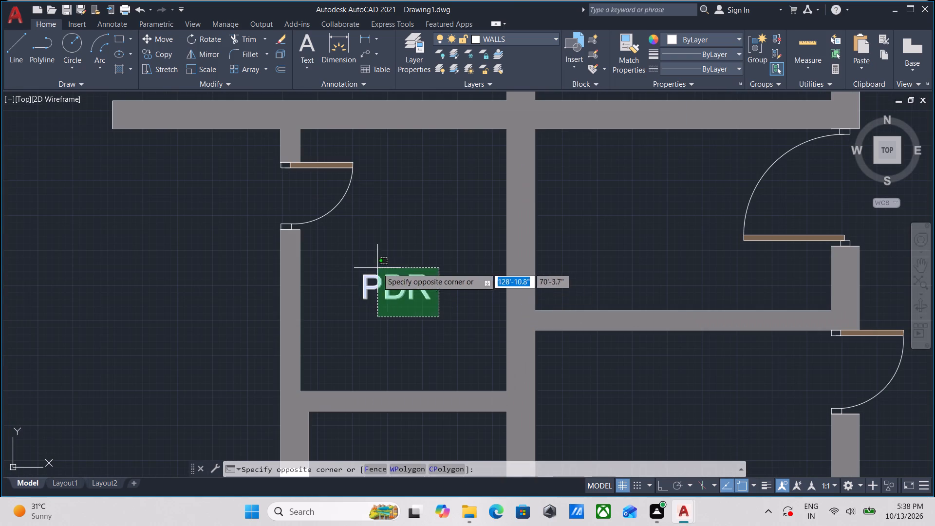
pyautogui.click(377, 268)
pyautogui.write('CO')
pyautogui.press('Return')
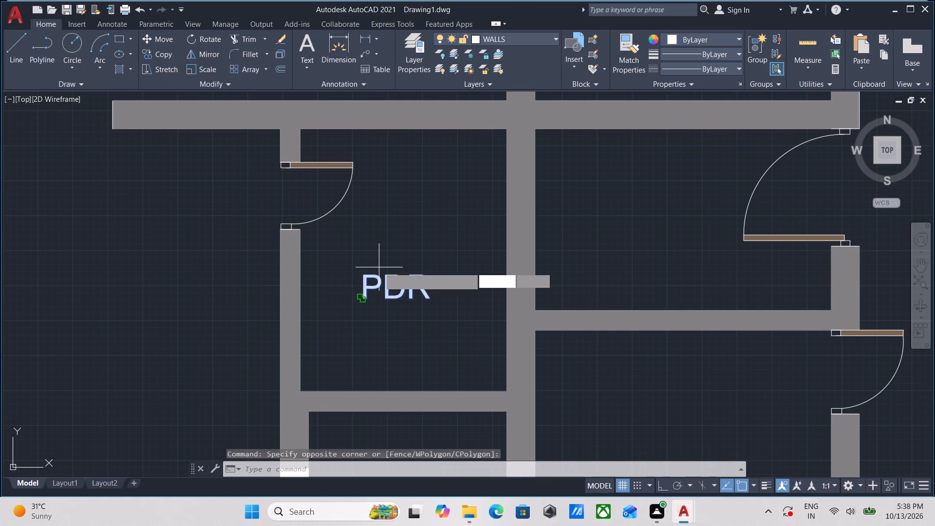
pyautogui.click(369, 299)
pyautogui.click(605, 233)
pyautogui.moveTo(558, 281); pyautogui.dragTo(466, 301, button='middle')
pyautogui.moveTo(480, 296); pyautogui.dragTo(462, 226, button='middle')
pyautogui.scroll(2, 480, 296)
pyautogui.scroll(-2, 463, 221)
pyautogui.moveTo(490, 313); pyautogui.dragTo(492, 243, button='middle')
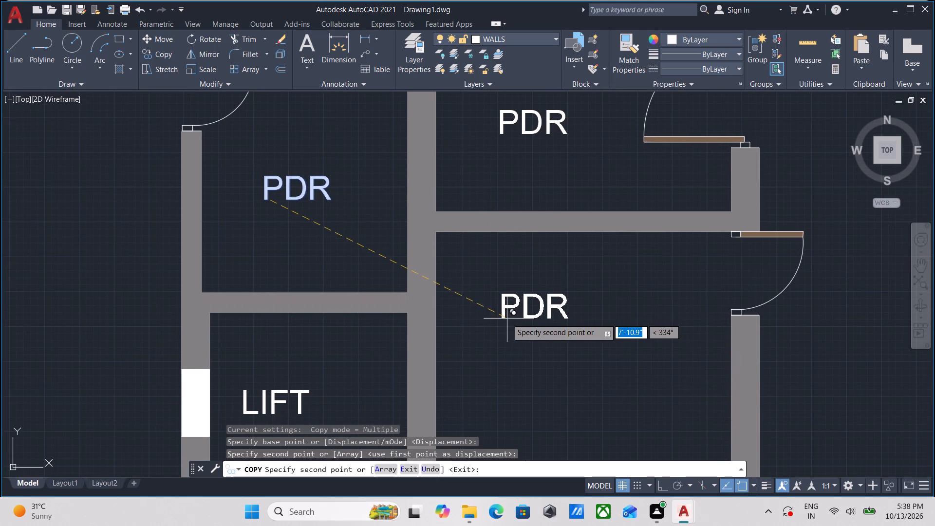
pyautogui.click(511, 329)
pyautogui.press('Escape')
# Change the copied PDR label in the room directly south of the storeroom to read SER. TOILET.
pyautogui.moveTo(509, 257); pyautogui.dragTo(471, 338, button='middle')
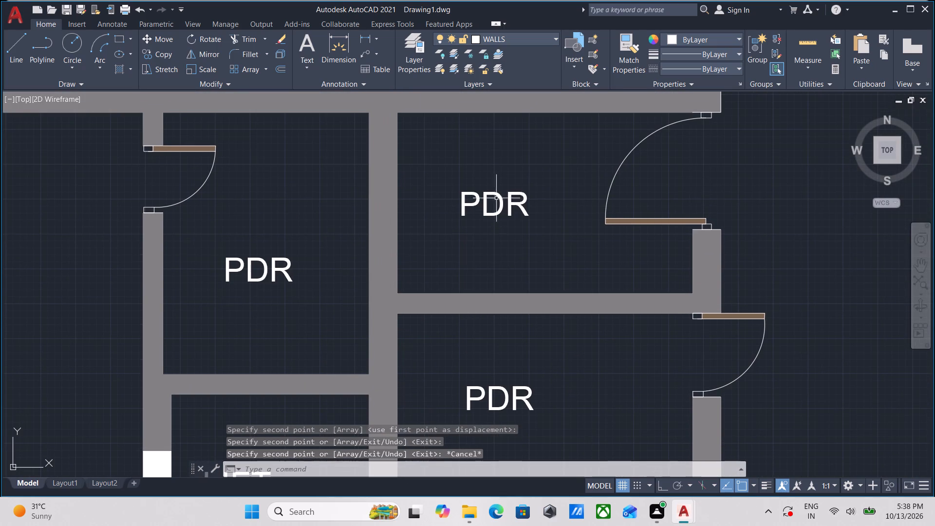
pyautogui.doubleClick(500, 192)
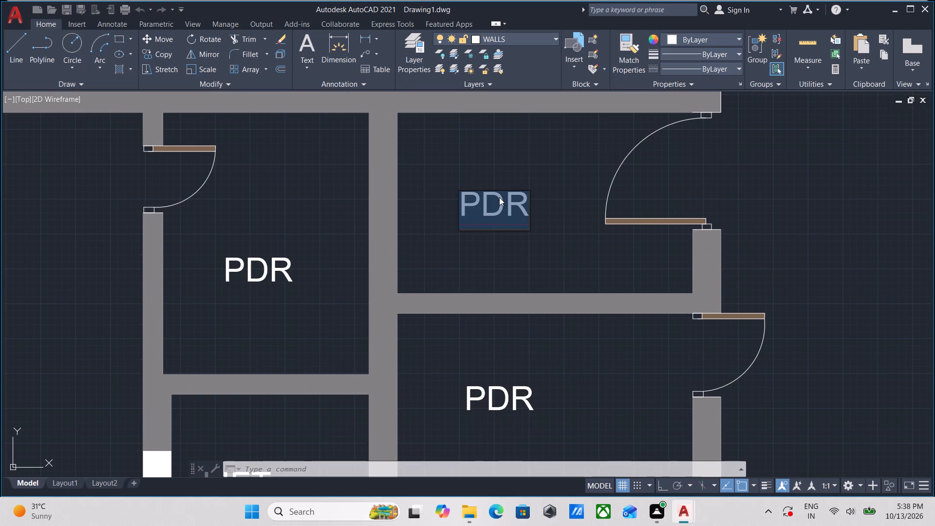
pyautogui.write('SER')
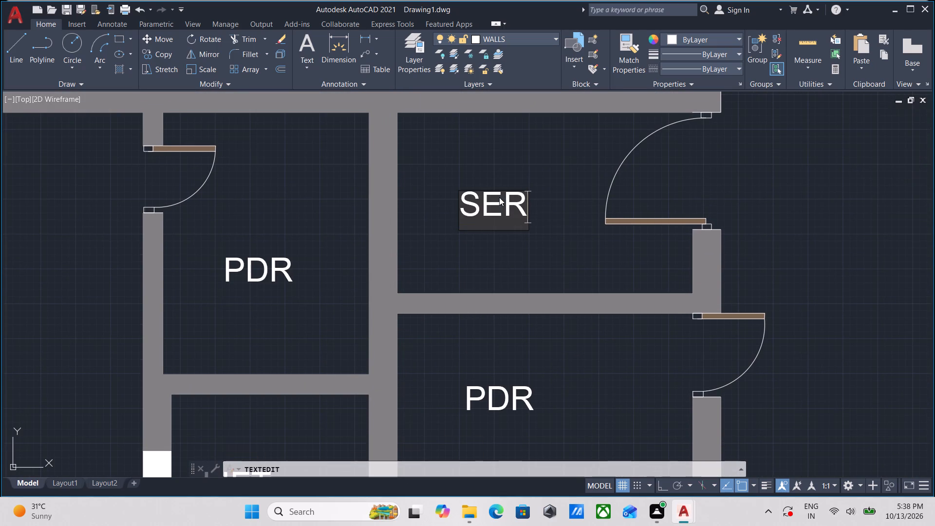
pyautogui.write('.M')
pyautogui.press('BackSpace')
pyautogui.press('space')
pyautogui.write('ROO')
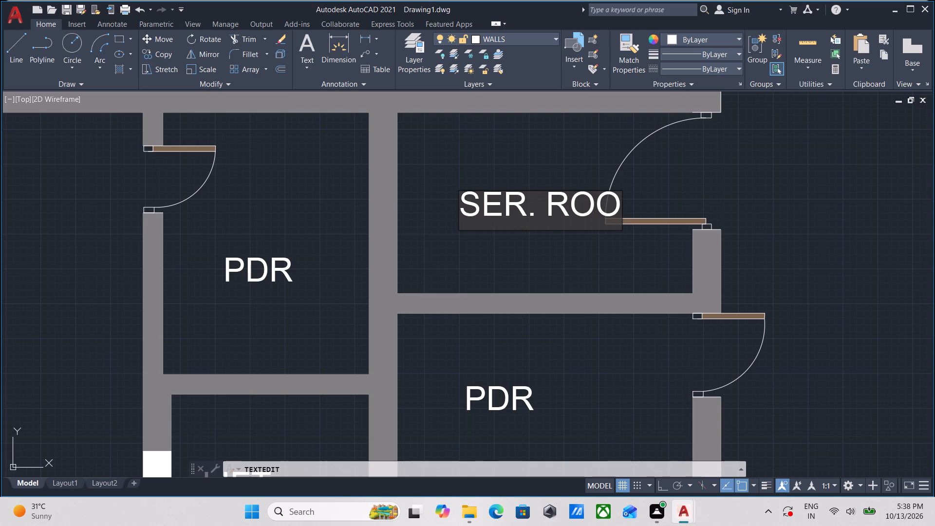
pyautogui.press('BackSpace')
pyautogui.press('BackSpace')
pyautogui.press('BackSpace')
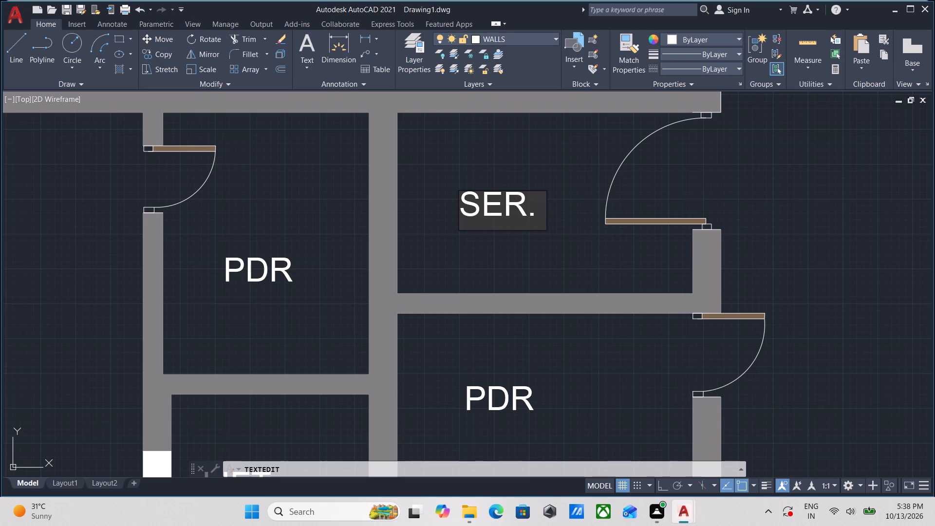
pyautogui.write('TOILET')
pyautogui.press('Return')
pyautogui.press('Return')
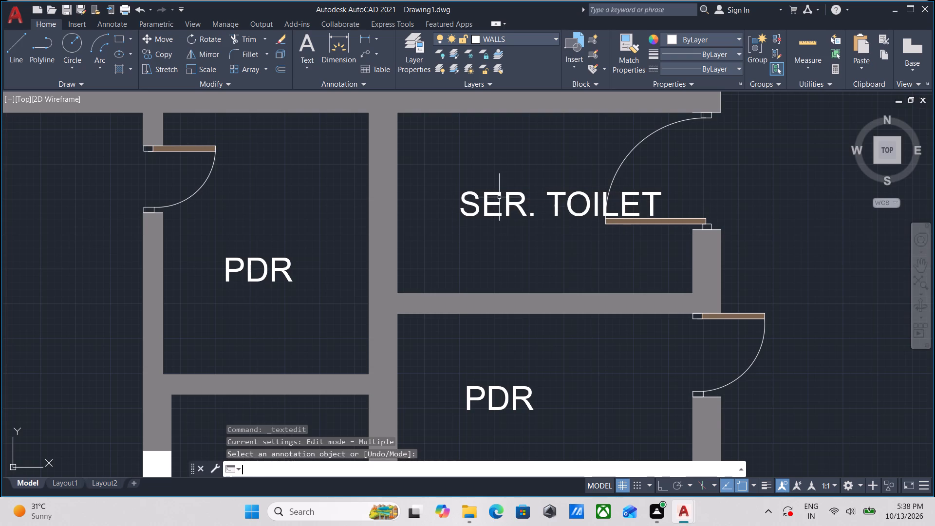
# Move the SER. TOILET label about 1'-4.6" straight west, further from the room's door.
pyautogui.click(586, 173)
pyautogui.click(457, 205)
pyautogui.click(457, 216)
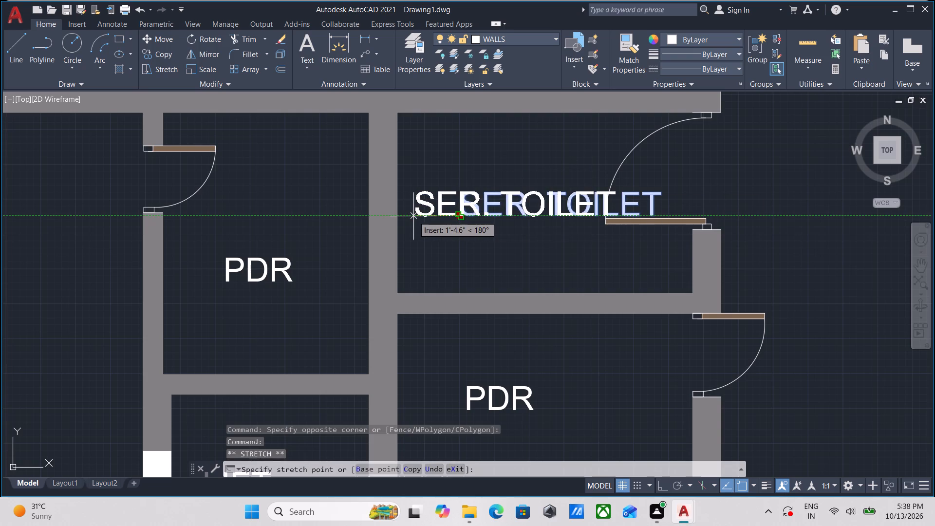
pyautogui.click(413, 216)
pyautogui.moveTo(449, 219); pyautogui.dragTo(466, 169, button='middle')
pyautogui.press('Escape')
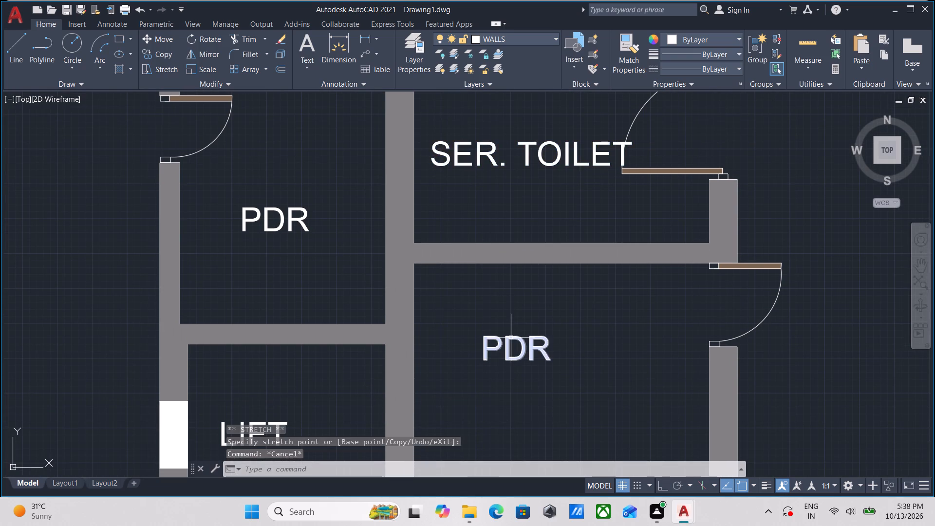
# Change the copied PDR label in the room south of the service toilet to read SER. ROOM.
pyautogui.doubleClick(511, 338)
pyautogui.write('SER')
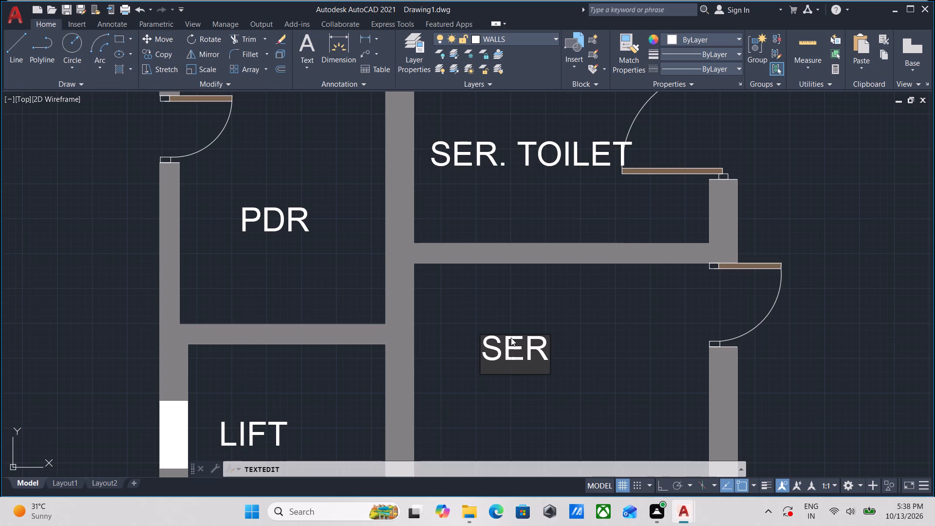
pyautogui.write('.')
pyautogui.press('space')
pyautogui.write('ROOM')
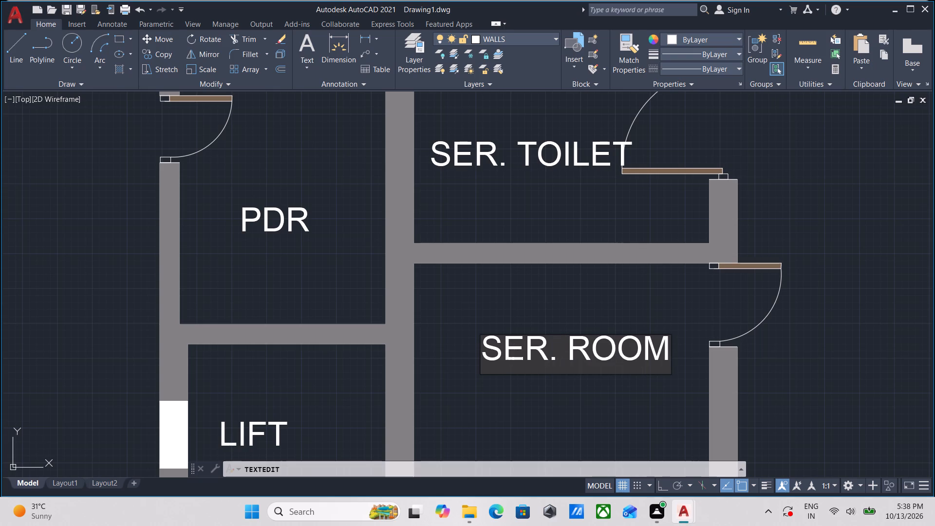
pyautogui.press('Return')
pyautogui.press('Return')
# Examine the floor plan's labels and the empty area west of the drawing room, between the deck and portico.
pyautogui.scroll(-2, 511, 338)
pyautogui.scroll(-1, 492, 294)
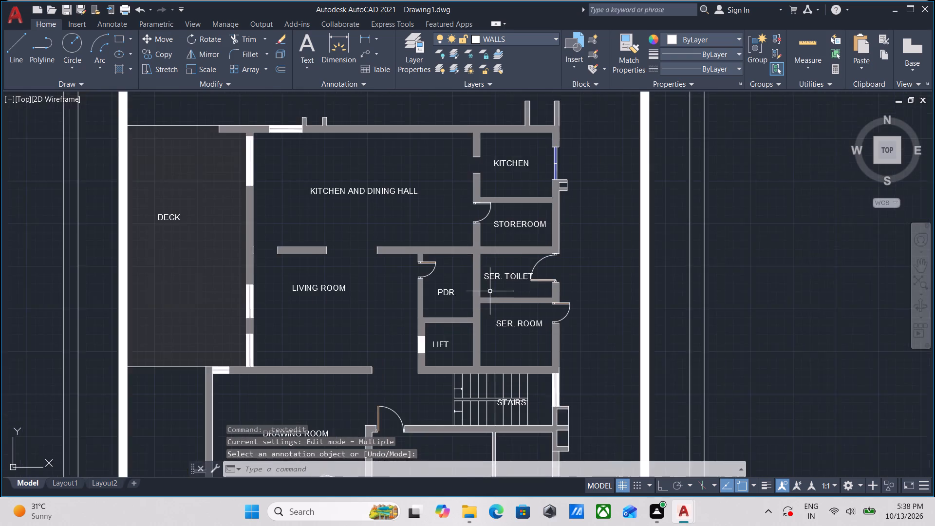
pyautogui.moveTo(489, 289); pyautogui.dragTo(474, 209, button='middle')
pyautogui.scroll(-2, 447, 234)
pyautogui.moveTo(429, 251); pyautogui.dragTo(451, 210, button='middle')
pyautogui.scroll(1, 339, 197)
pyautogui.moveTo(347, 211); pyautogui.dragTo(349, 206, button='middle')
pyautogui.scroll(1, 353, 255)
pyautogui.middleClick(353, 255)
pyautogui.moveTo(354, 269); pyautogui.dragTo(352, 257, button='middle')
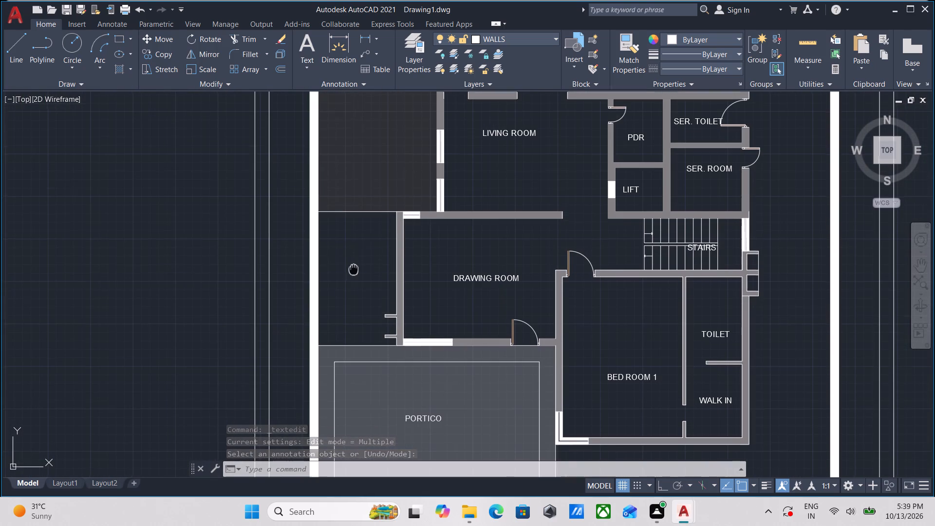
pyautogui.moveTo(352, 257); pyautogui.dragTo(352, 214, button='middle')
pyautogui.moveTo(351, 290); pyautogui.dragTo(337, 248, button='middle')
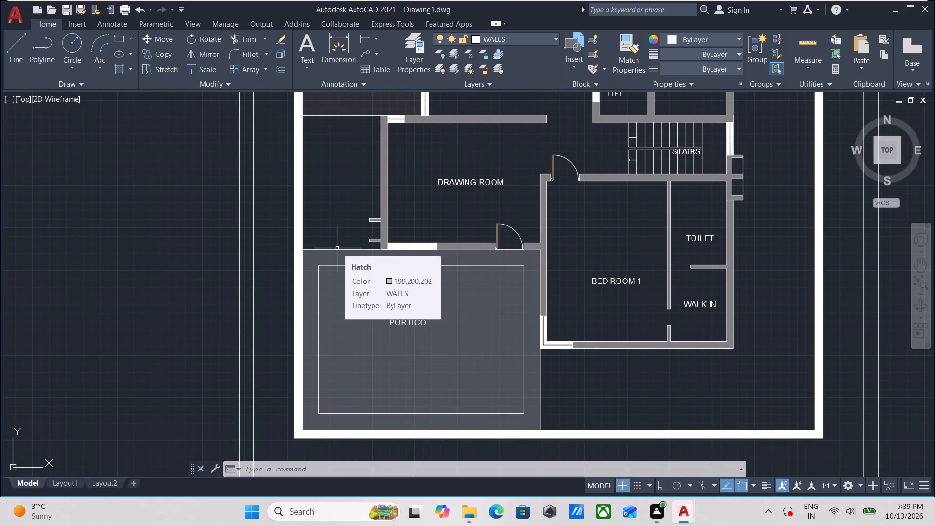
pyautogui.scroll(-1, 375, 240)
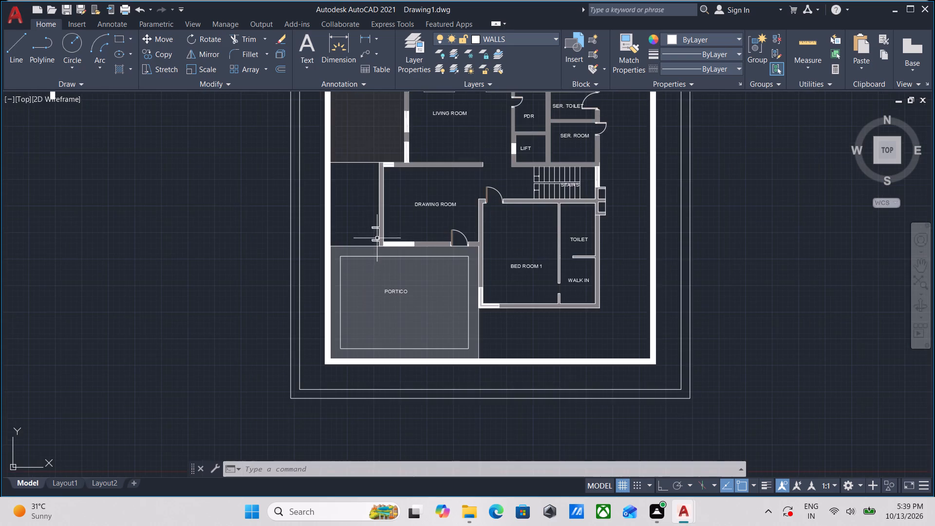
pyautogui.moveTo(389, 228); pyautogui.dragTo(356, 285, button='middle')
pyautogui.scroll(2, 386, 243)
pyautogui.scroll(-1, 388, 241)
pyautogui.moveTo(388, 241); pyautogui.dragTo(343, 223, button='middle')
pyautogui.scroll(-2, 385, 222)
pyautogui.moveTo(385, 222); pyautogui.dragTo(357, 213, button='middle')
pyautogui.scroll(3, 301, 205)
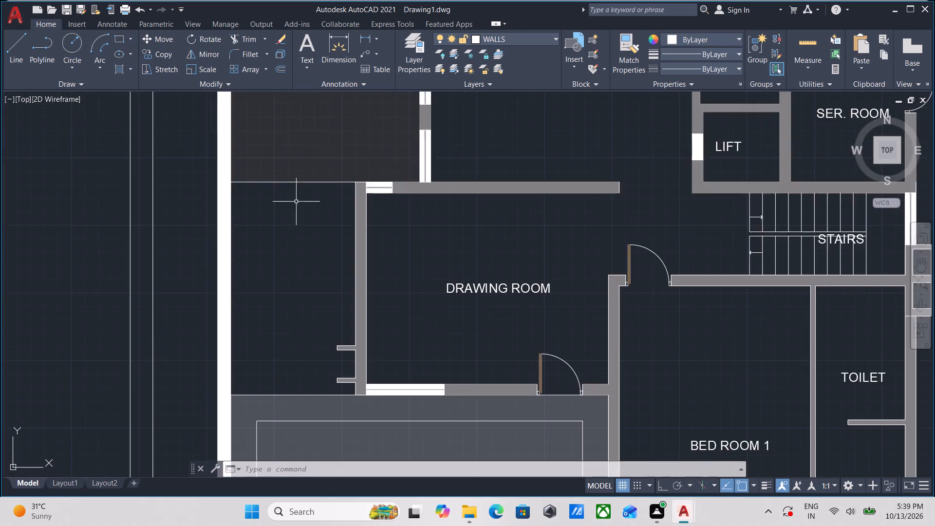
pyautogui.scroll(-1, 296, 202)
pyautogui.moveTo(296, 202); pyautogui.dragTo(320, 240, button='middle')
pyautogui.moveTo(300, 258); pyautogui.dragTo(299, 225, button='middle')
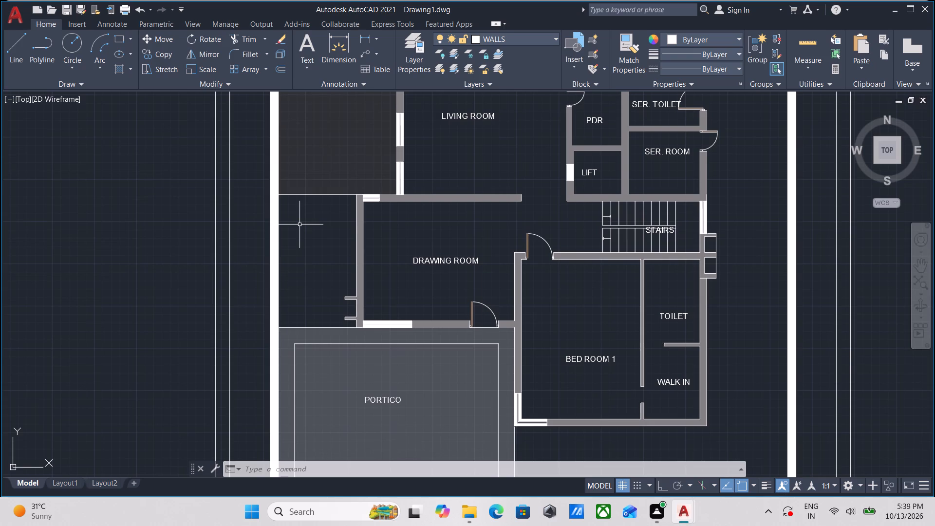
pyautogui.scroll(-1, 299, 225)
pyautogui.moveTo(327, 291); pyautogui.dragTo(325, 281, button='middle')
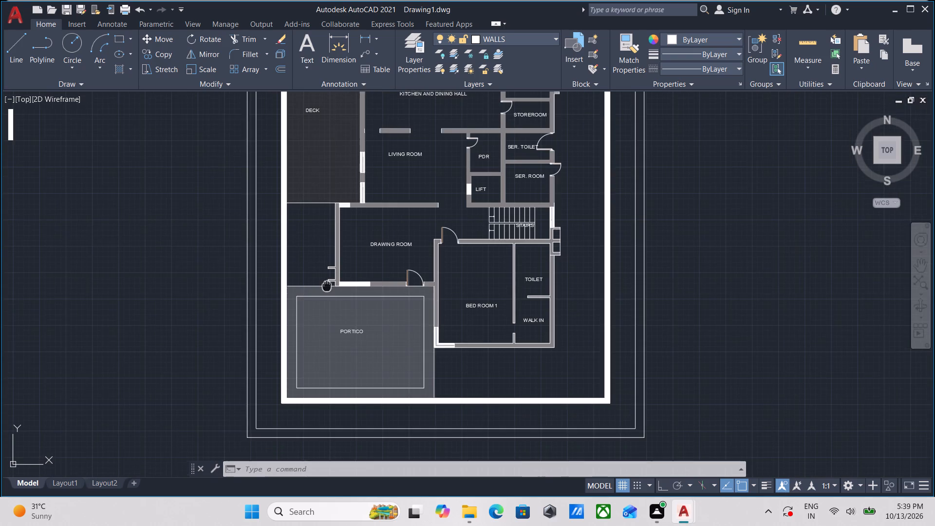
pyautogui.moveTo(325, 281); pyautogui.dragTo(311, 223, button='middle')
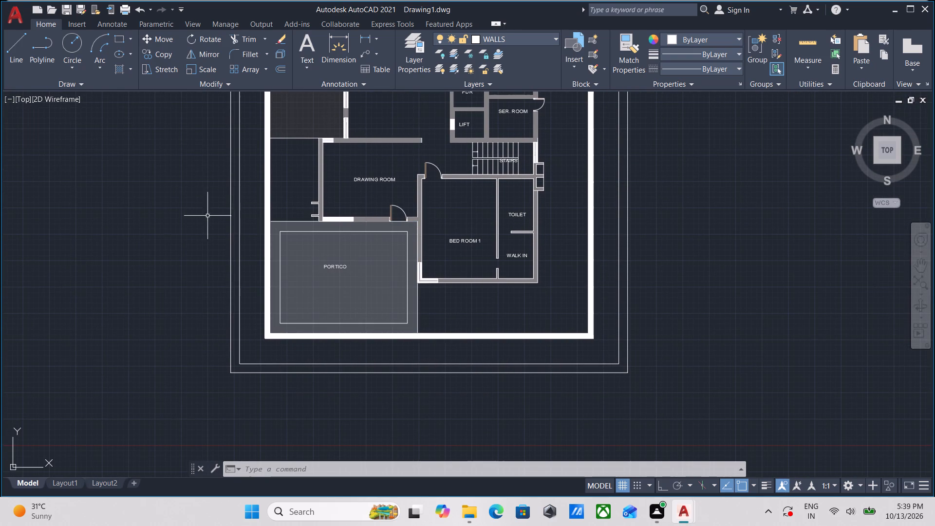
# Hatch the living room and all areas openly connected to it with a solid fill in light green 215,235,210.
pyautogui.scroll(1, 446, 243)
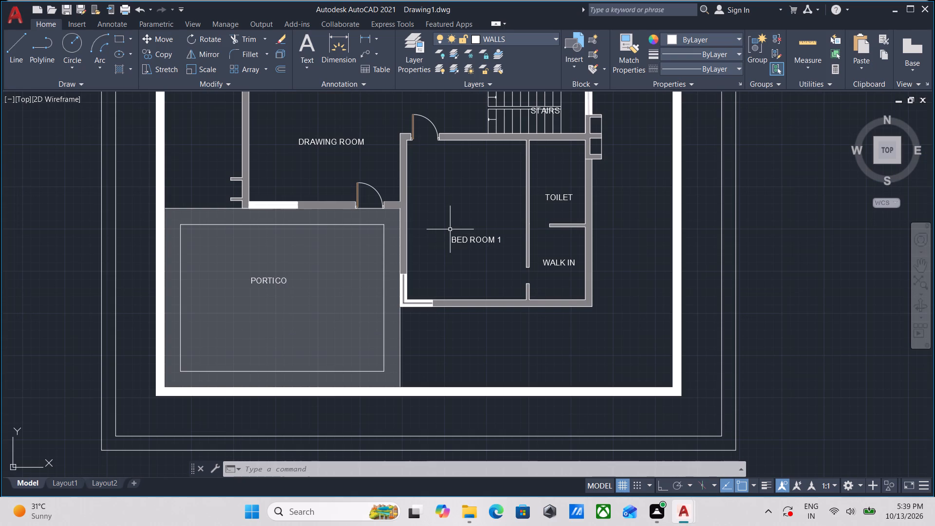
pyautogui.press('h')
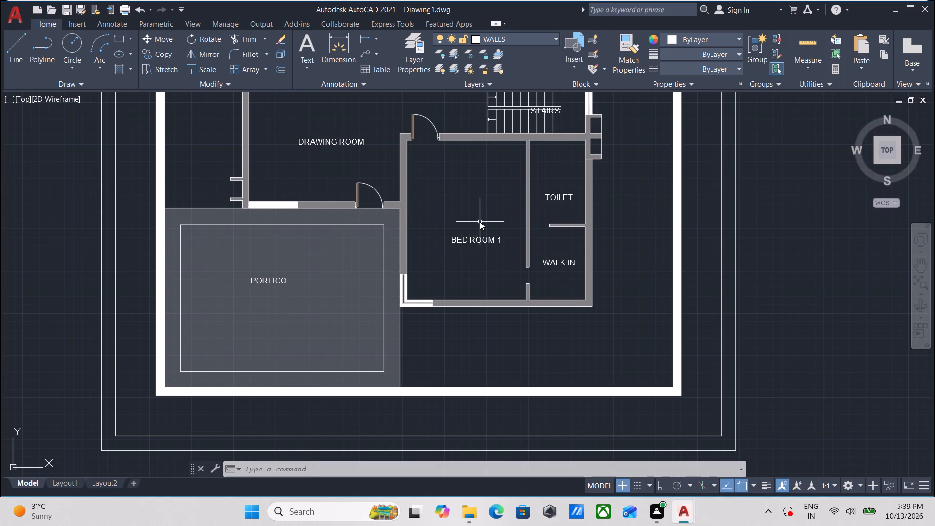
pyautogui.press('Return')
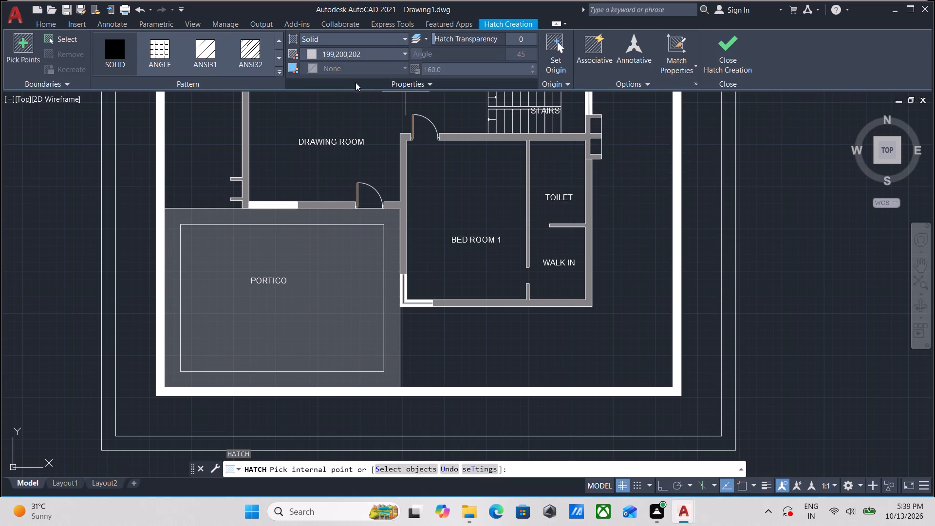
pyautogui.scroll(1, 480, 193)
pyautogui.scroll(-2, 474, 196)
pyautogui.moveTo(474, 196); pyautogui.dragTo(462, 235, button='middle')
pyautogui.scroll(2, 643, 148)
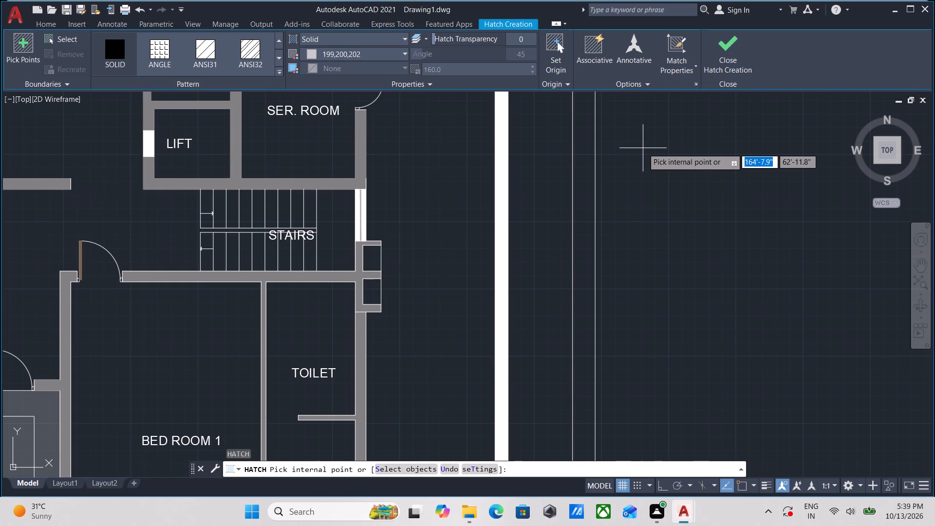
pyautogui.scroll(3, 363, 181)
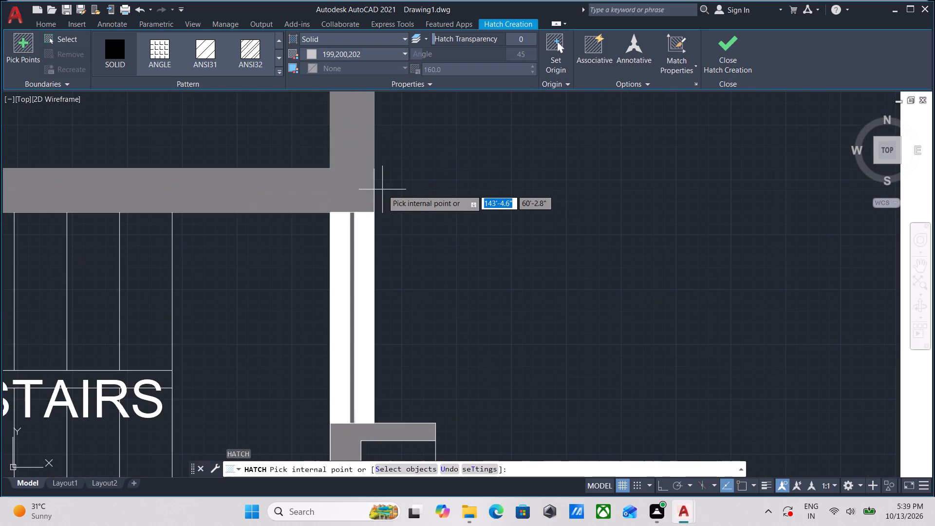
pyautogui.scroll(1, 382, 189)
pyautogui.scroll(-5, 387, 186)
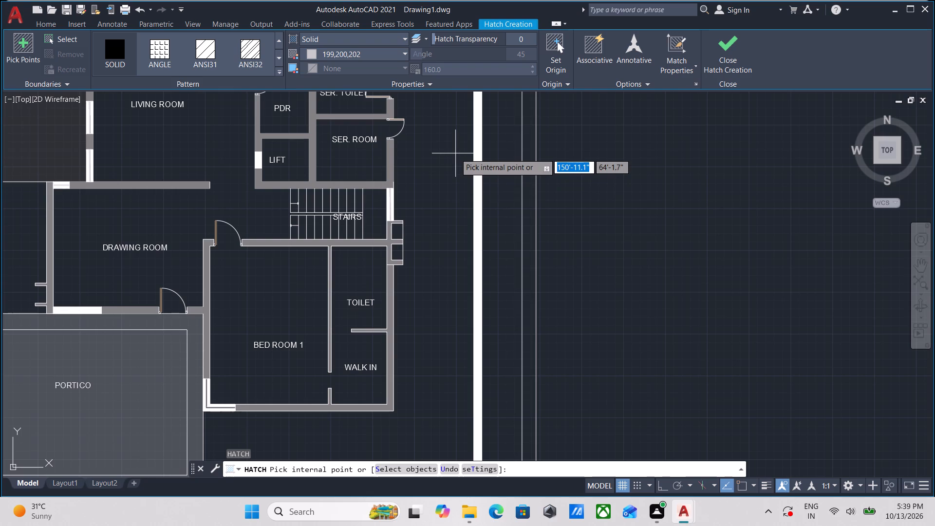
pyautogui.scroll(-1, 421, 190)
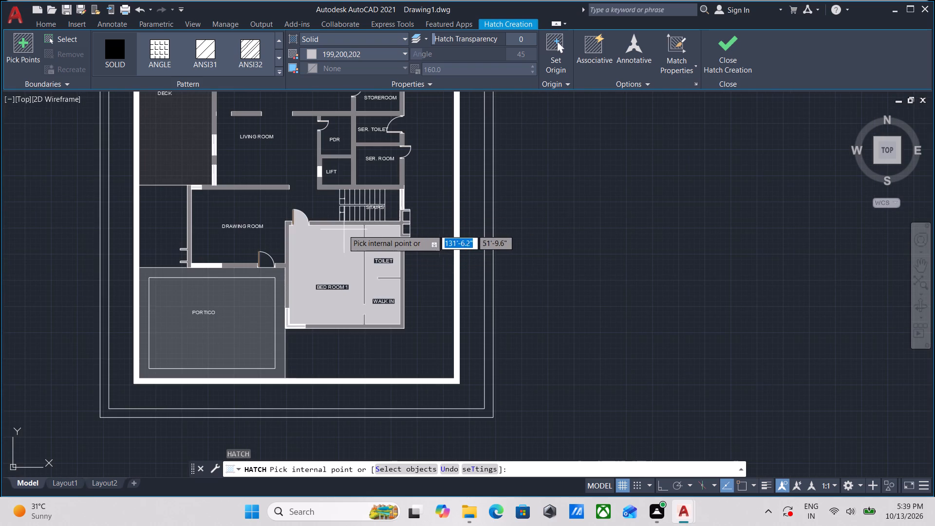
pyautogui.scroll(1, 280, 166)
pyautogui.moveTo(280, 166); pyautogui.dragTo(413, 189, button='middle')
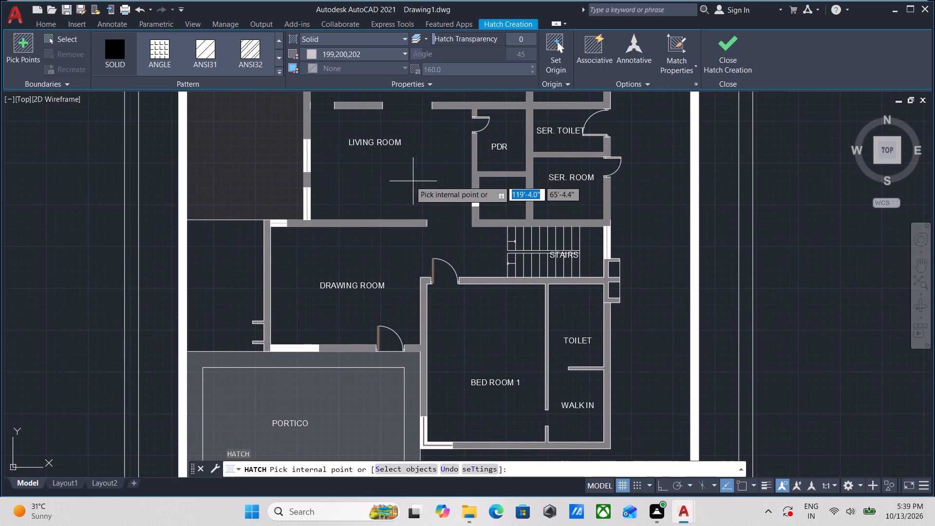
pyautogui.scroll(2, 402, 178)
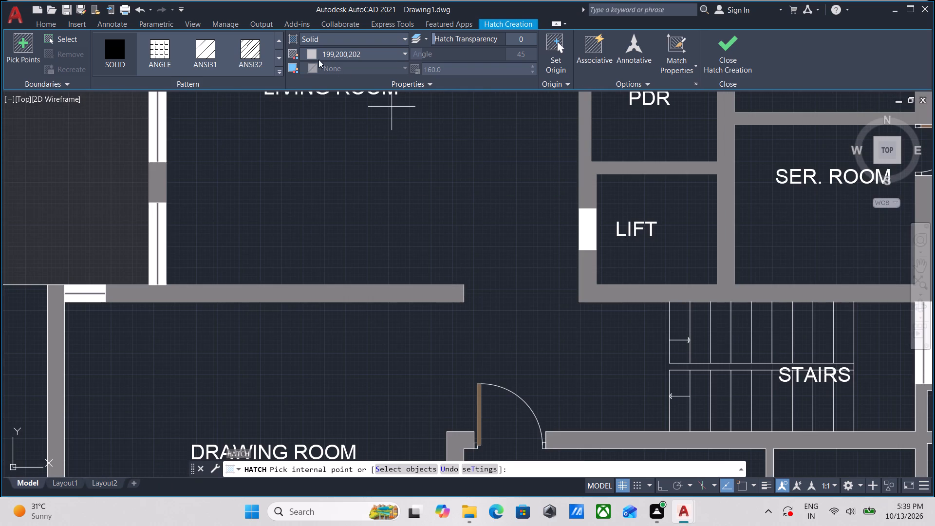
pyautogui.scroll(-1, 374, 122)
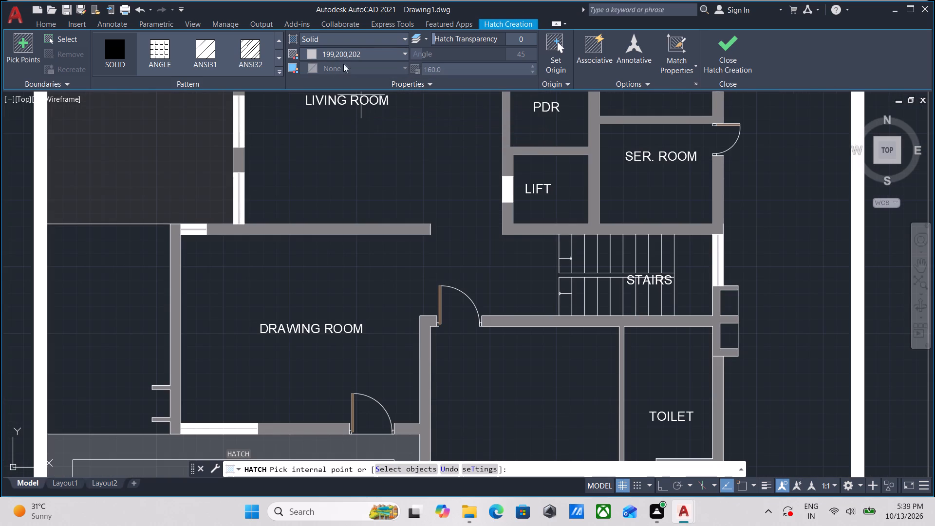
pyautogui.click(331, 35)
pyautogui.click(320, 53)
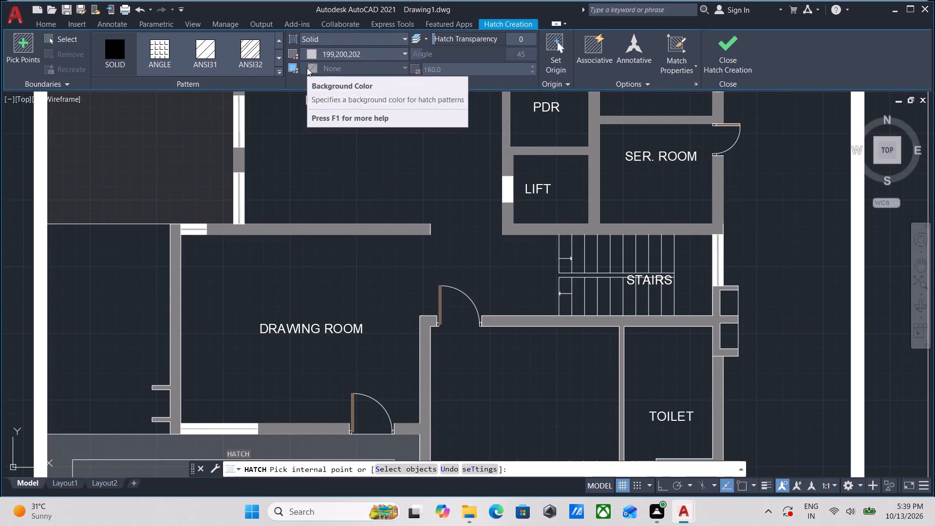
pyautogui.scroll(-2, 336, 94)
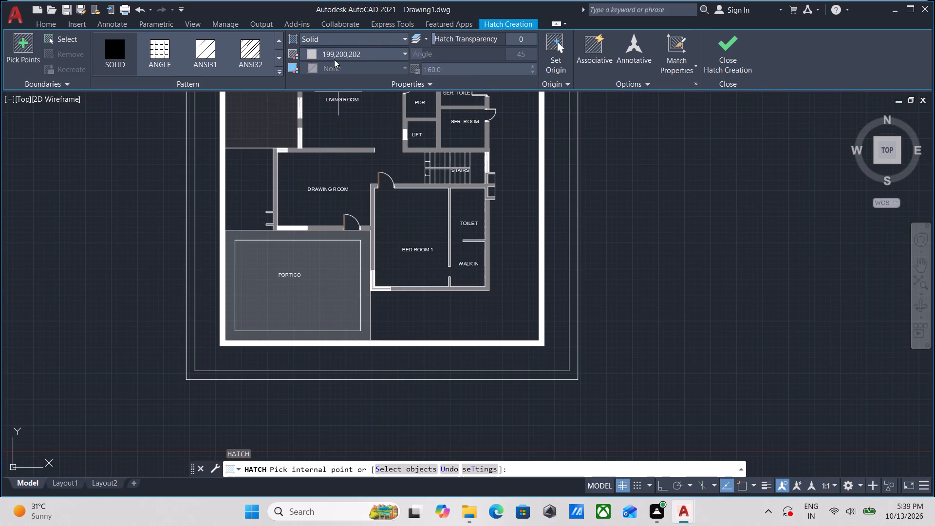
pyautogui.click(373, 54)
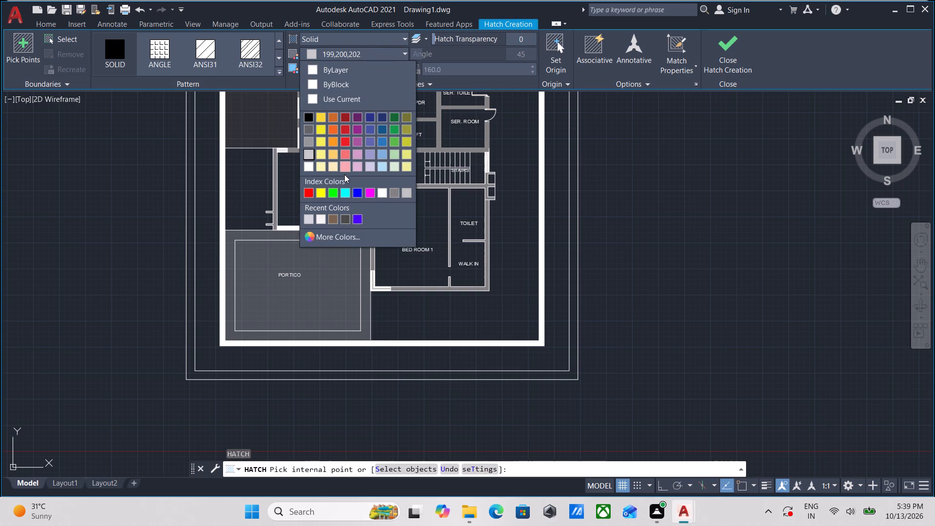
pyautogui.click(395, 168)
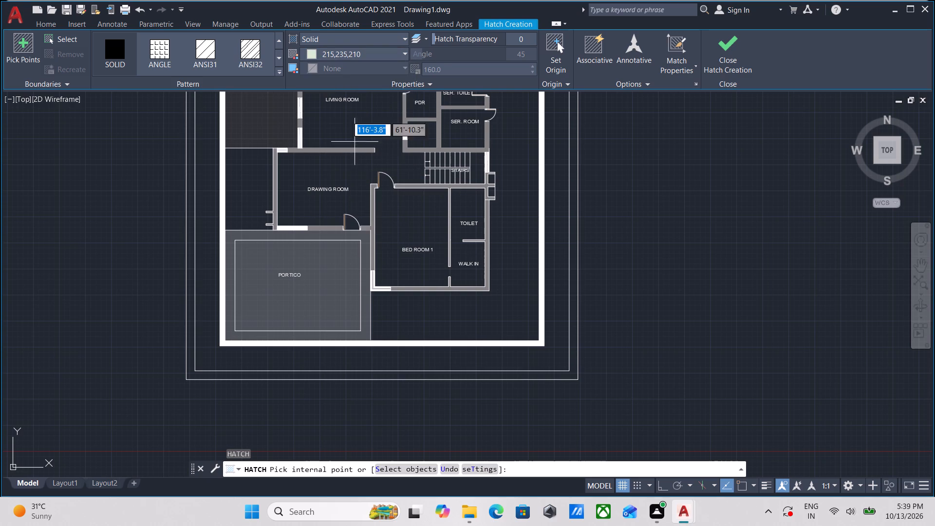
pyautogui.click(352, 122)
pyautogui.moveTo(373, 127); pyautogui.dragTo(377, 221, button='middle')
pyautogui.scroll(-1, 373, 127)
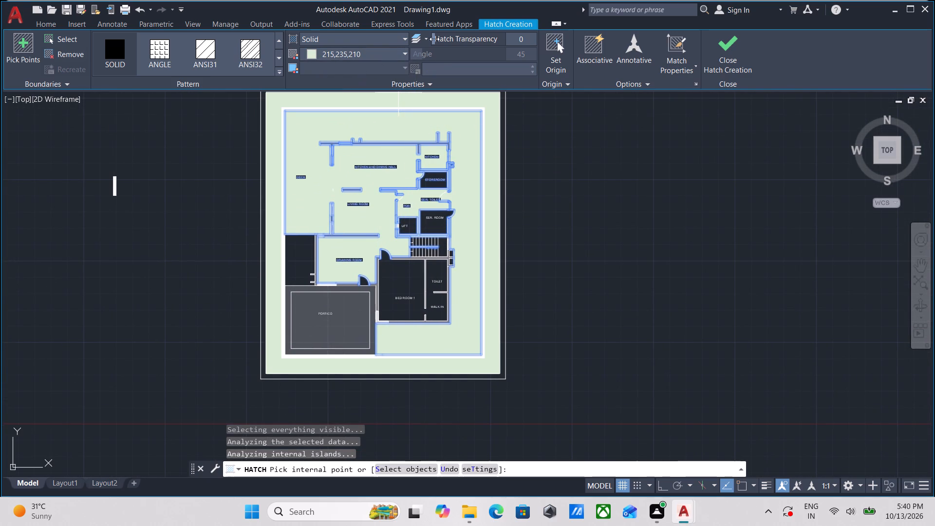
# Set the new light green hatch's transparency to 85 and finish the hatch.
pyautogui.moveTo(440, 39); pyautogui.dragTo(472, 39)
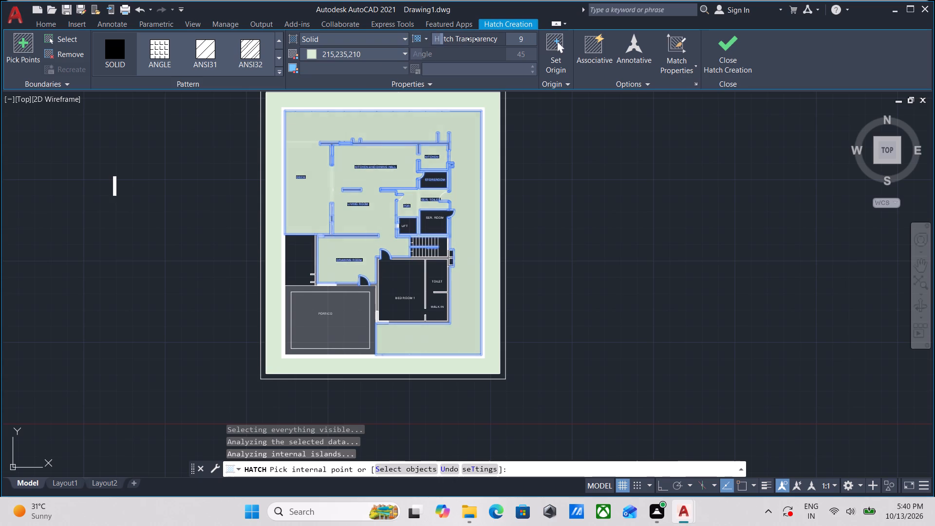
pyautogui.moveTo(472, 39); pyautogui.dragTo(524, 41)
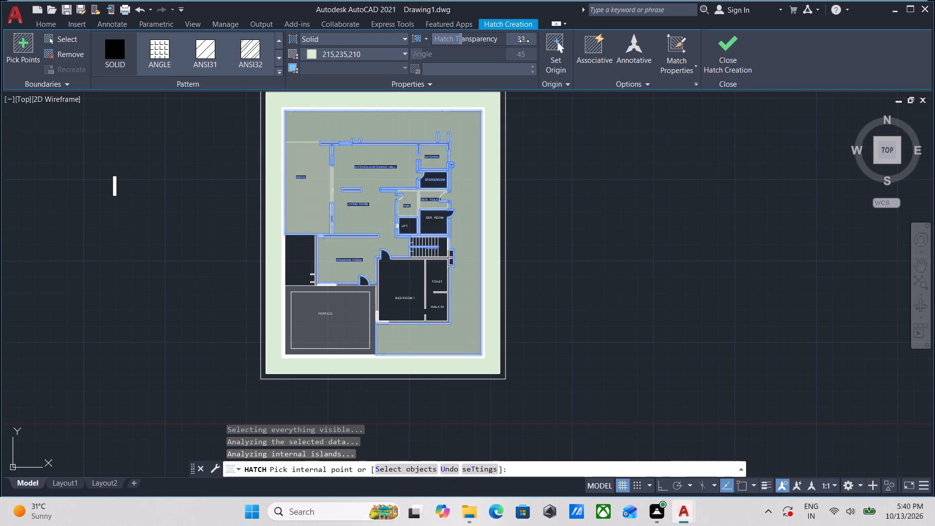
pyautogui.moveTo(524, 41); pyautogui.dragTo(570, 41)
pyautogui.moveTo(478, 38); pyautogui.dragTo(513, 39)
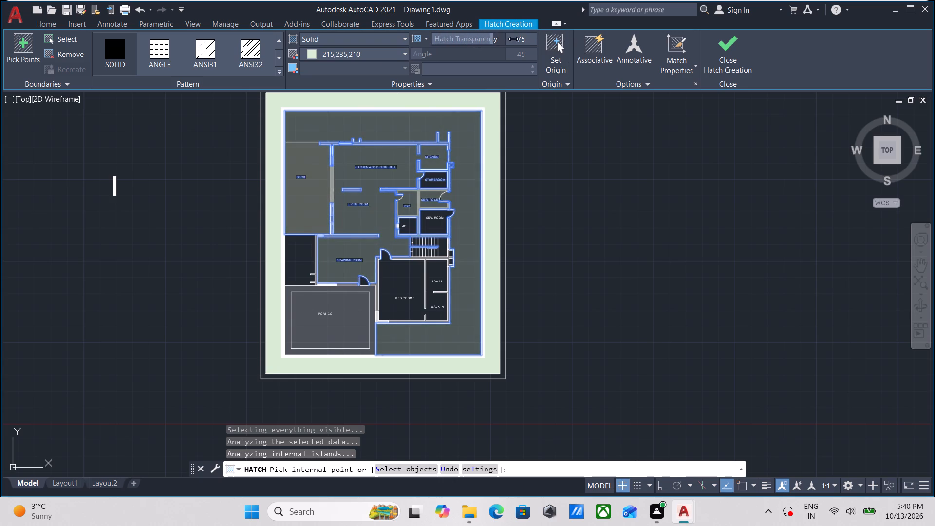
pyautogui.moveTo(513, 39); pyautogui.dragTo(525, 39)
pyautogui.scroll(4, 323, 231)
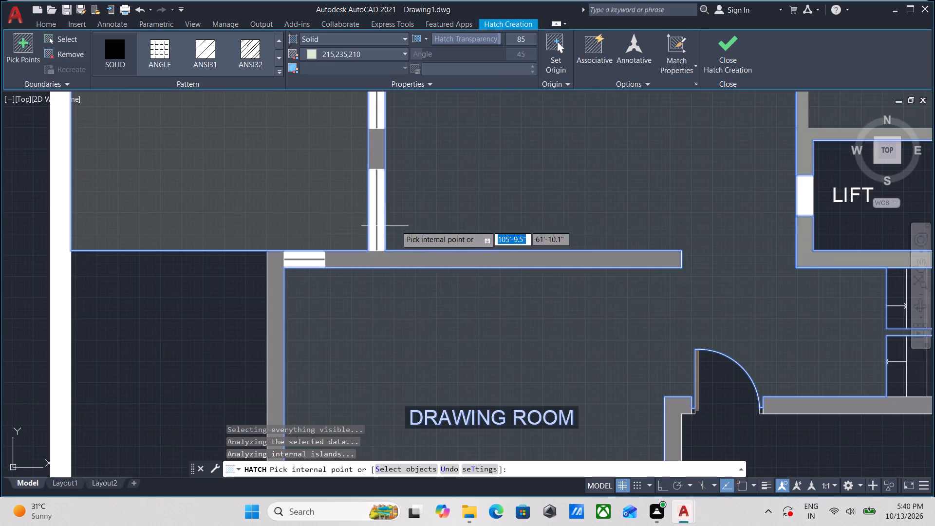
pyautogui.scroll(-1, 462, 216)
pyautogui.moveTo(462, 216); pyautogui.dragTo(373, 249, button='middle')
pyautogui.moveTo(428, 231); pyautogui.dragTo(366, 277, button='middle')
pyautogui.moveTo(438, 221); pyautogui.dragTo(398, 257, button='middle')
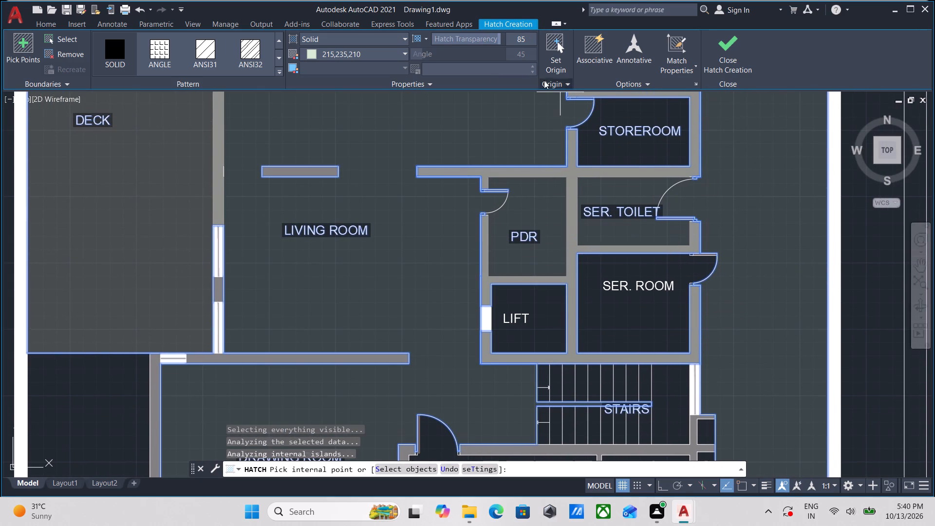
pyautogui.click(722, 50)
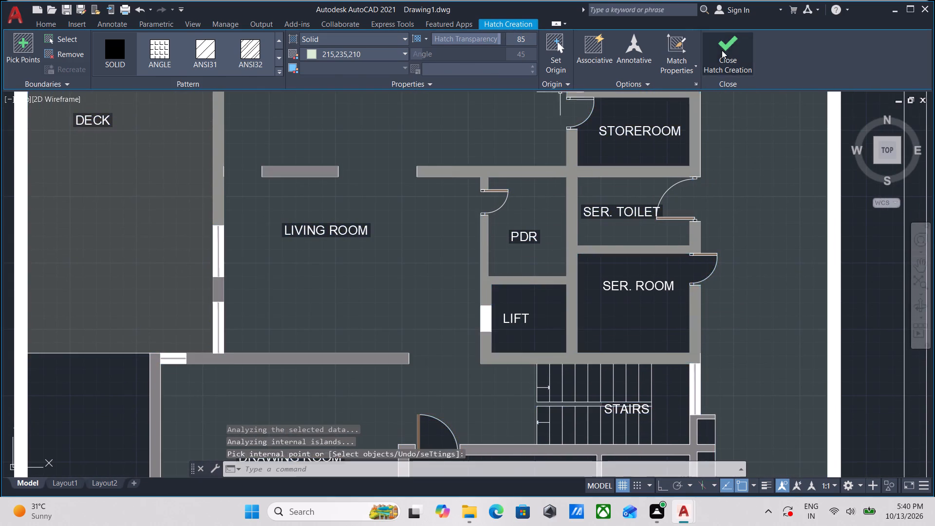
# Hatch Bed Room 1 with its toilet and walk-in using the same solid 215,235,210 fill at 85 transparency.
pyautogui.scroll(-2, 377, 205)
pyautogui.moveTo(377, 205); pyautogui.dragTo(413, 200, button='middle')
pyautogui.scroll(3, 268, 180)
pyautogui.moveTo(418, 181); pyautogui.dragTo(391, 164, button='middle')
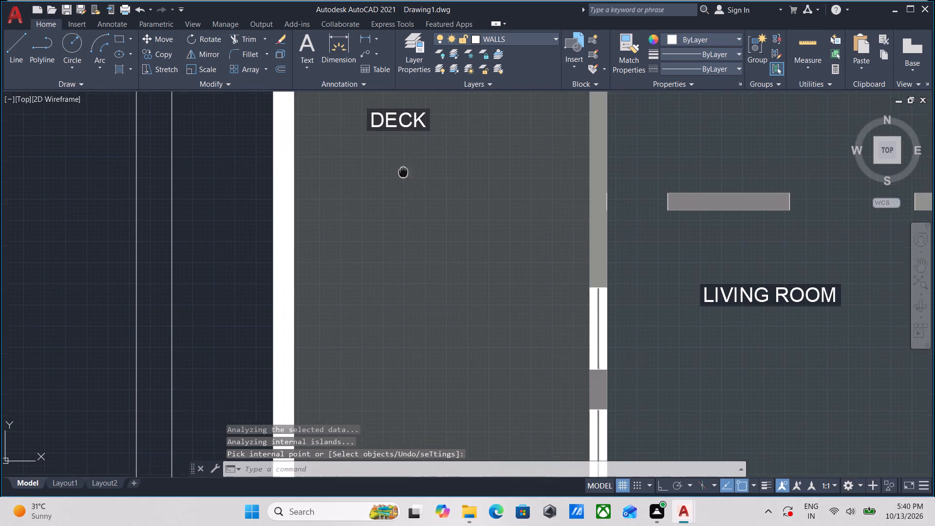
pyautogui.moveTo(391, 164); pyautogui.dragTo(328, 134, button='middle')
pyautogui.scroll(-3, 481, 198)
pyautogui.moveTo(483, 198); pyautogui.dragTo(463, 164, button='middle')
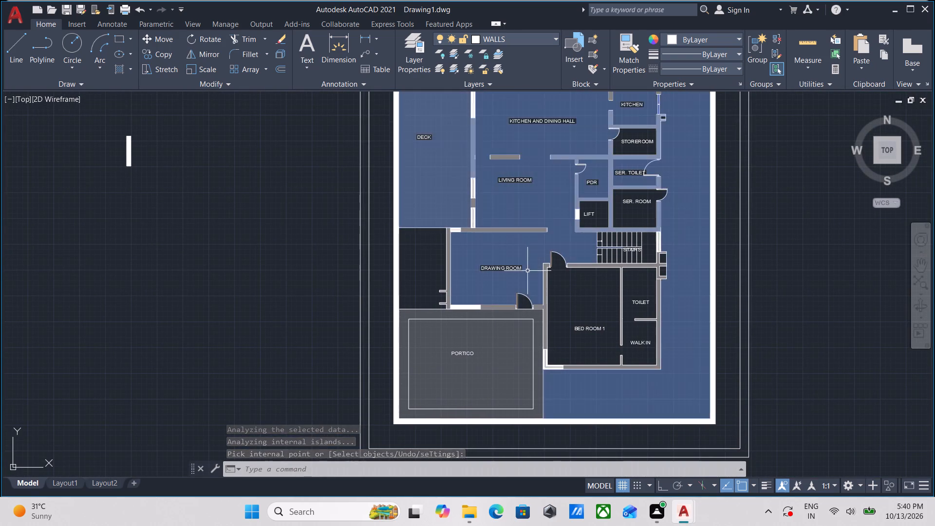
pyautogui.moveTo(527, 271); pyautogui.dragTo(520, 232, button='middle')
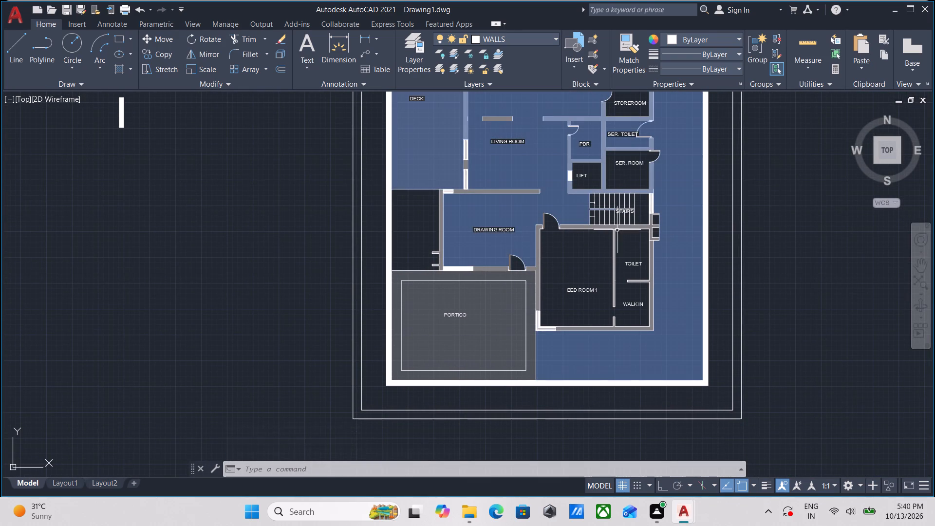
pyautogui.moveTo(579, 294); pyautogui.dragTo(569, 319, button='middle')
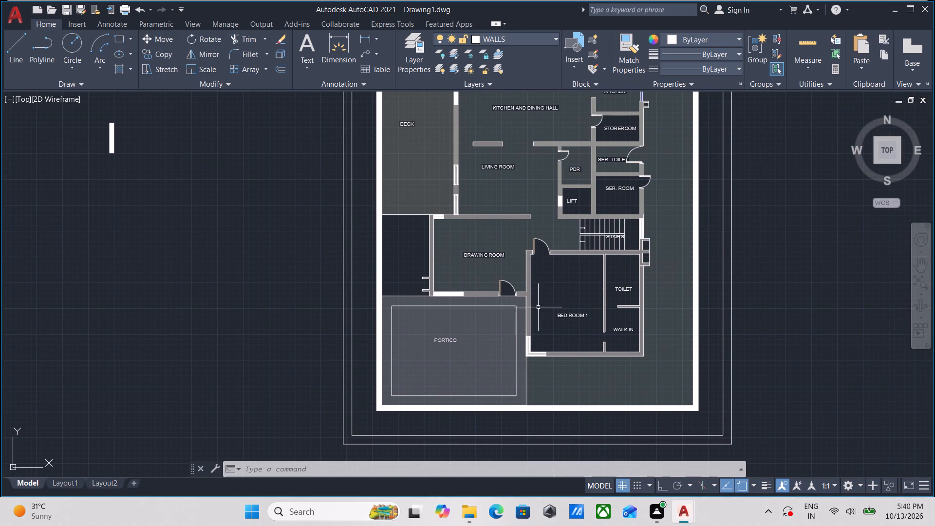
pyautogui.moveTo(561, 278); pyautogui.dragTo(538, 289, button='middle')
pyautogui.scroll(2, 537, 289)
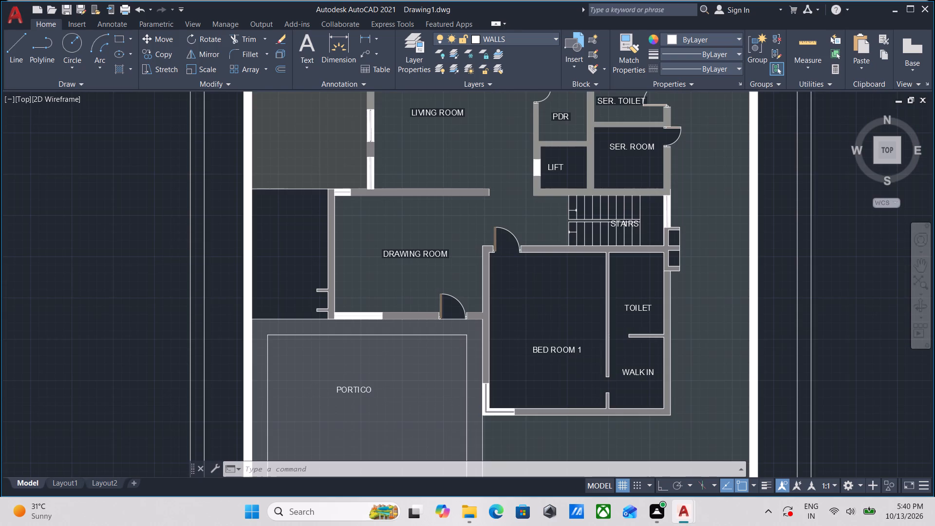
pyautogui.moveTo(537, 289); pyautogui.dragTo(522, 324, button='middle')
pyautogui.press('h')
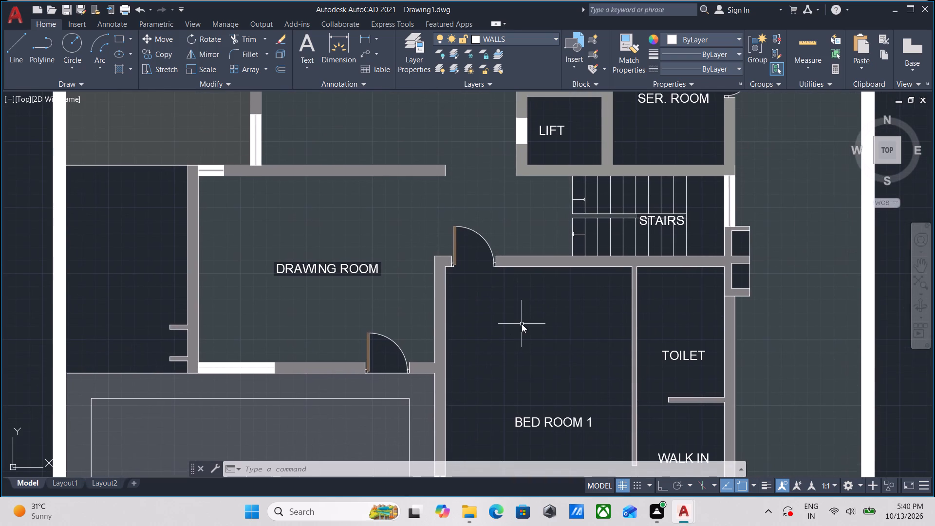
pyautogui.press('Return')
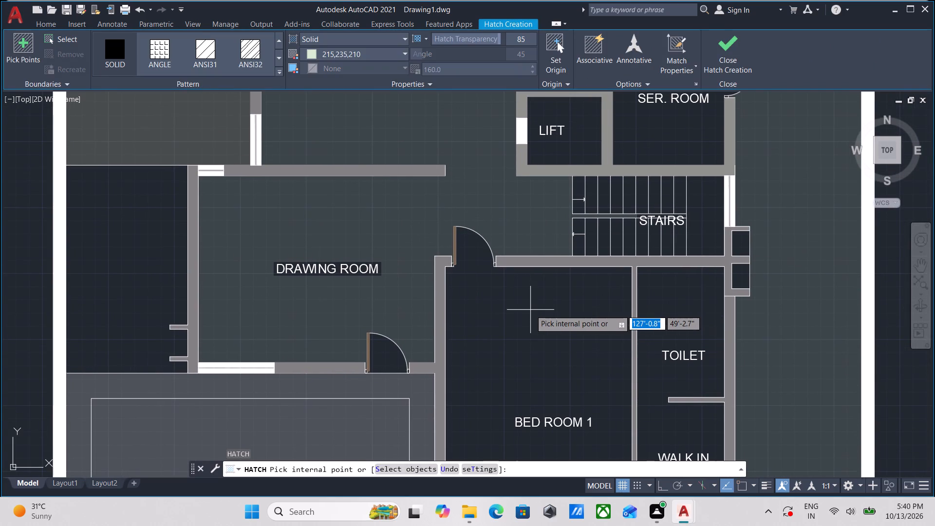
pyautogui.scroll(-2, 530, 310)
pyautogui.moveTo(530, 310); pyautogui.dragTo(518, 244, button='middle')
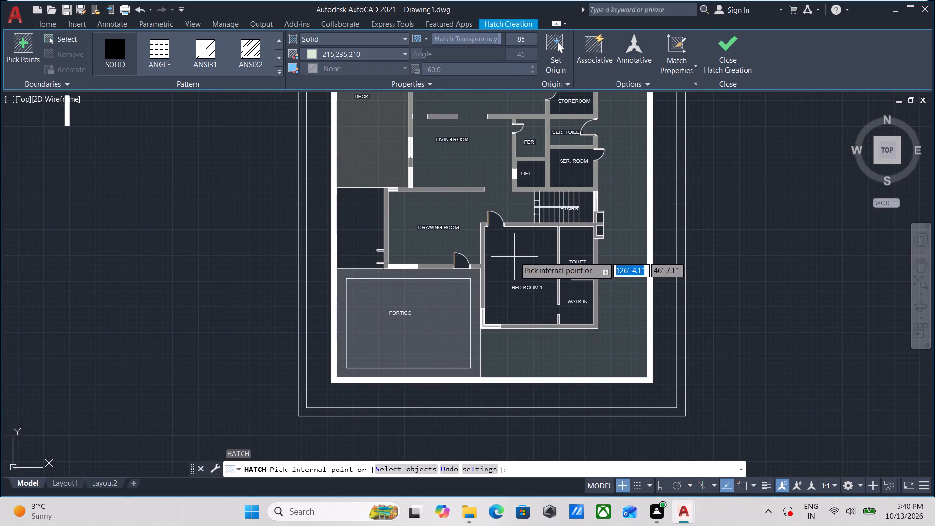
pyautogui.click(514, 257)
pyautogui.click(718, 44)
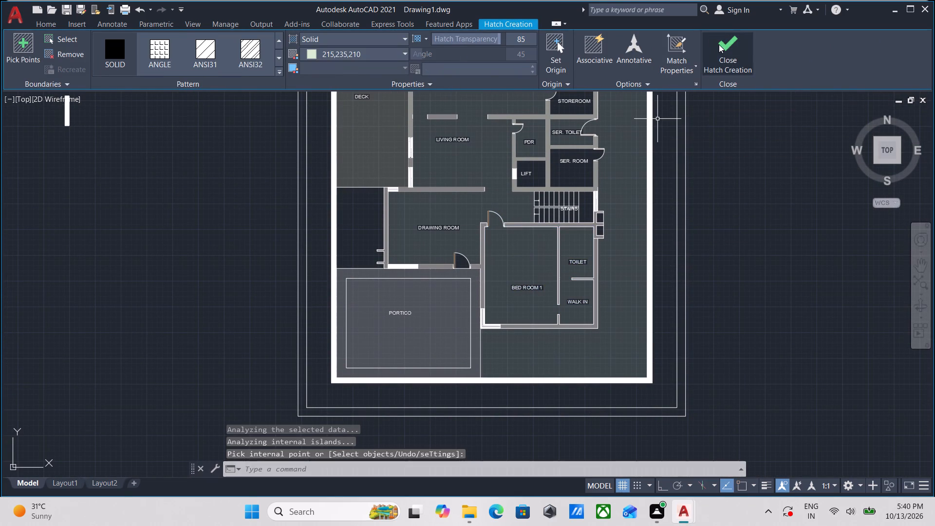
# Hatch the storeroom, the service room and the lift with the solid 215,235,210 fill at 85 transparency.
pyautogui.moveTo(493, 143); pyautogui.dragTo(497, 170, button='middle')
pyautogui.moveTo(345, 241); pyautogui.dragTo(378, 295, button='middle')
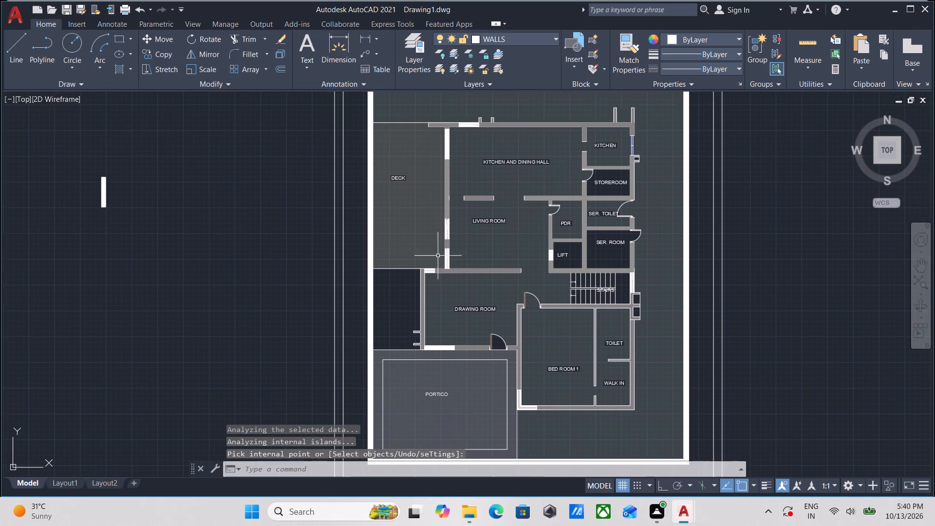
pyautogui.moveTo(462, 197); pyautogui.dragTo(422, 263, button='middle')
pyautogui.scroll(2, 536, 227)
pyautogui.moveTo(510, 231); pyautogui.dragTo(451, 156, button='middle')
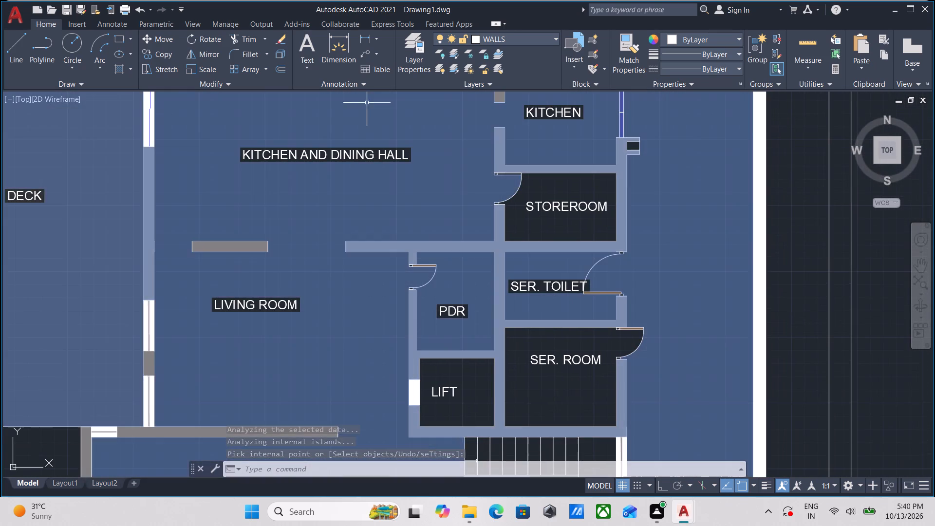
pyautogui.moveTo(547, 190); pyautogui.dragTo(540, 217, button='middle')
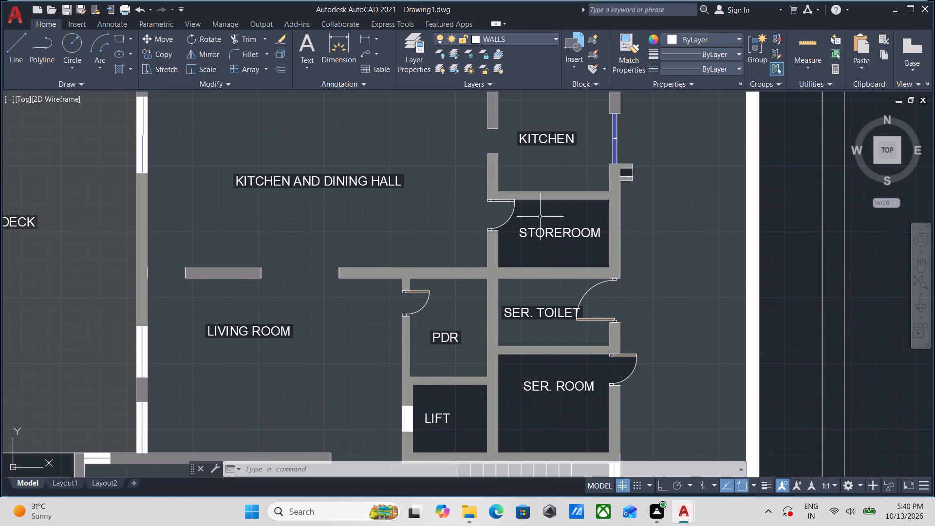
pyautogui.press('h')
pyautogui.press('Return')
pyautogui.click(565, 223)
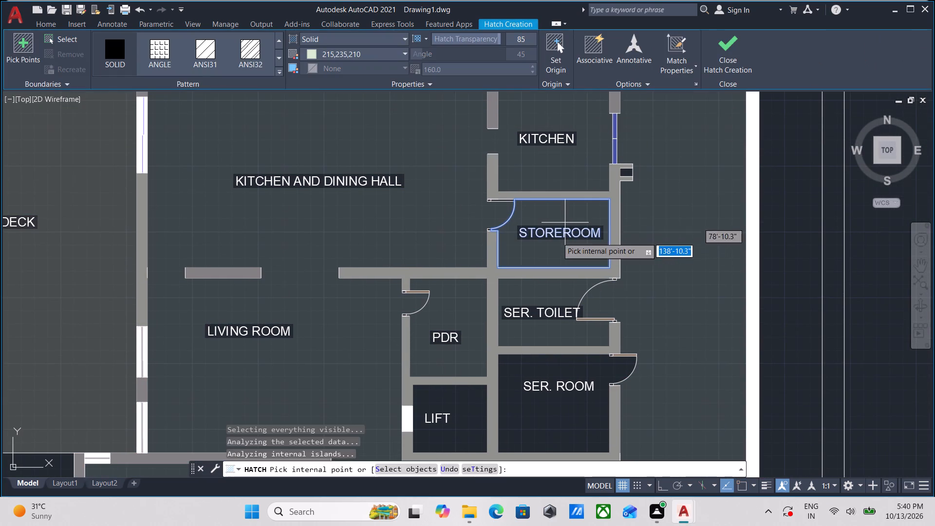
pyautogui.moveTo(556, 238); pyautogui.dragTo(561, 149, button='middle')
pyautogui.click(562, 319)
pyautogui.click(469, 335)
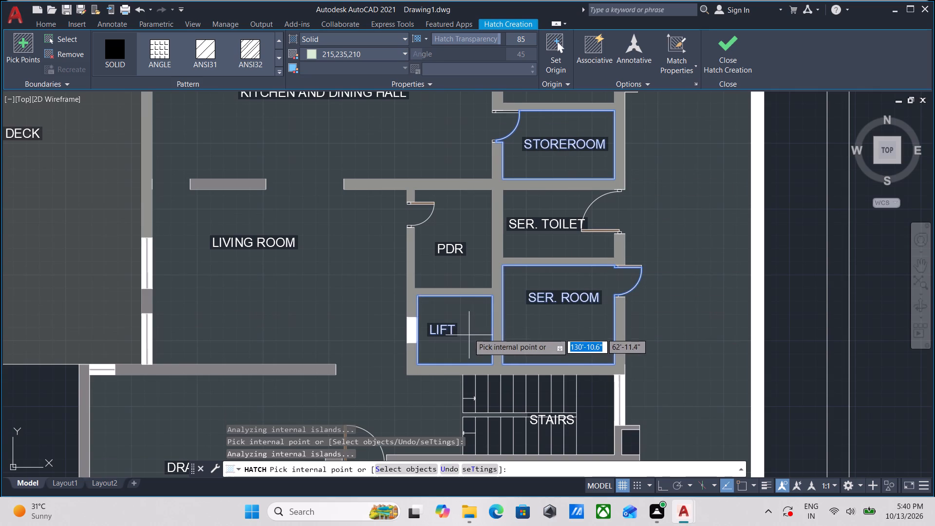
pyautogui.moveTo(468, 332); pyautogui.dragTo(499, 271, button='middle')
pyautogui.scroll(-1, 481, 273)
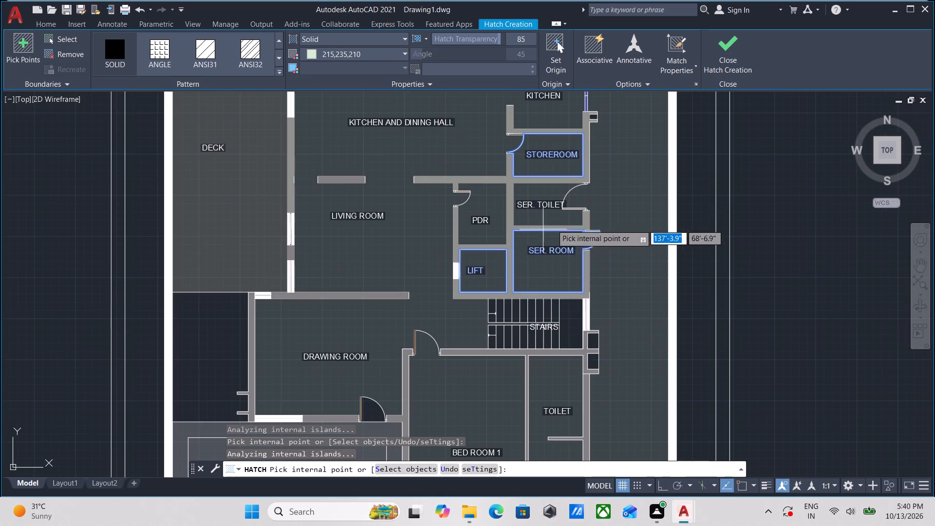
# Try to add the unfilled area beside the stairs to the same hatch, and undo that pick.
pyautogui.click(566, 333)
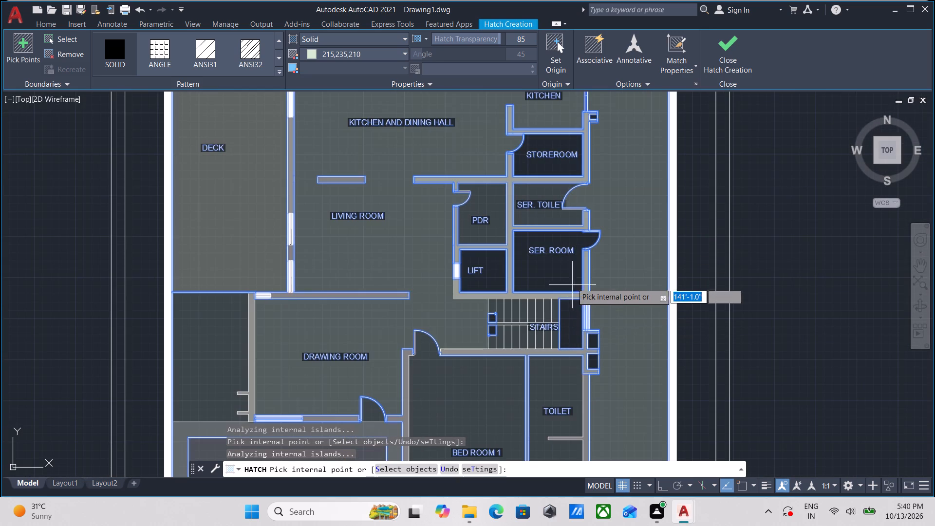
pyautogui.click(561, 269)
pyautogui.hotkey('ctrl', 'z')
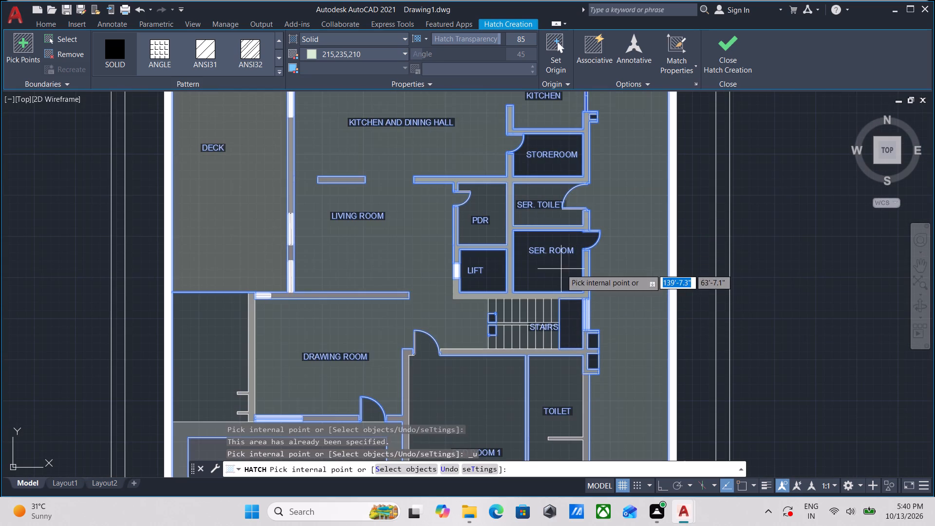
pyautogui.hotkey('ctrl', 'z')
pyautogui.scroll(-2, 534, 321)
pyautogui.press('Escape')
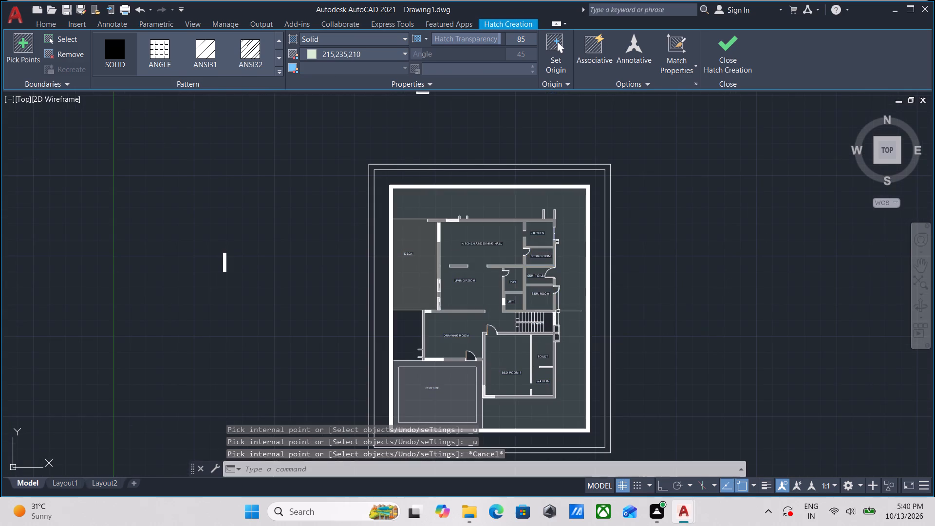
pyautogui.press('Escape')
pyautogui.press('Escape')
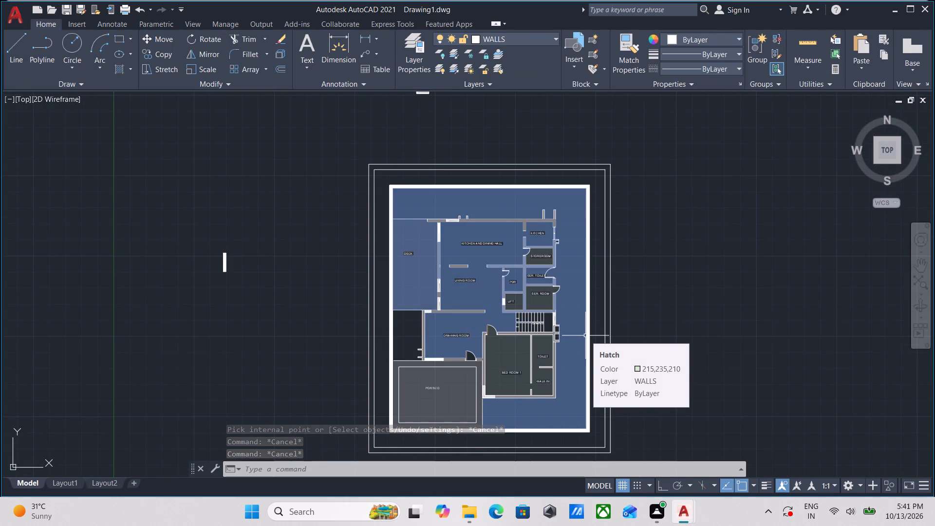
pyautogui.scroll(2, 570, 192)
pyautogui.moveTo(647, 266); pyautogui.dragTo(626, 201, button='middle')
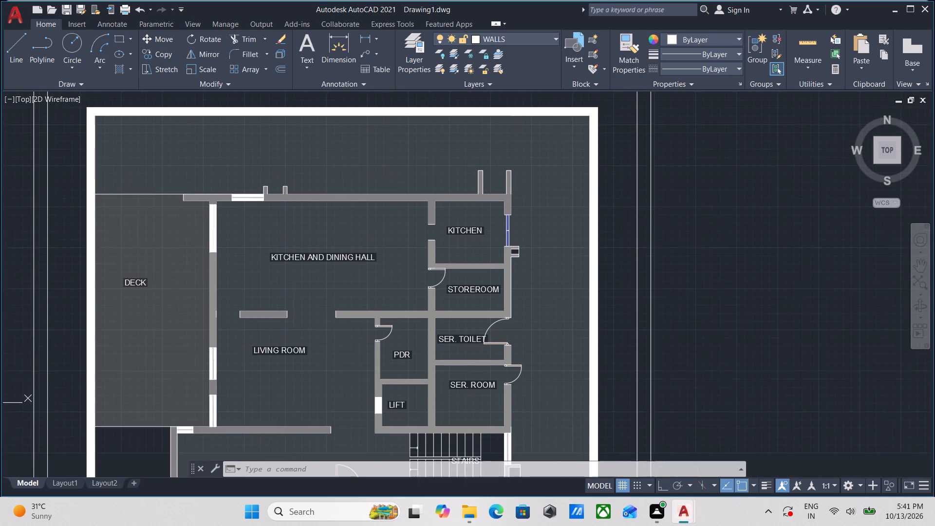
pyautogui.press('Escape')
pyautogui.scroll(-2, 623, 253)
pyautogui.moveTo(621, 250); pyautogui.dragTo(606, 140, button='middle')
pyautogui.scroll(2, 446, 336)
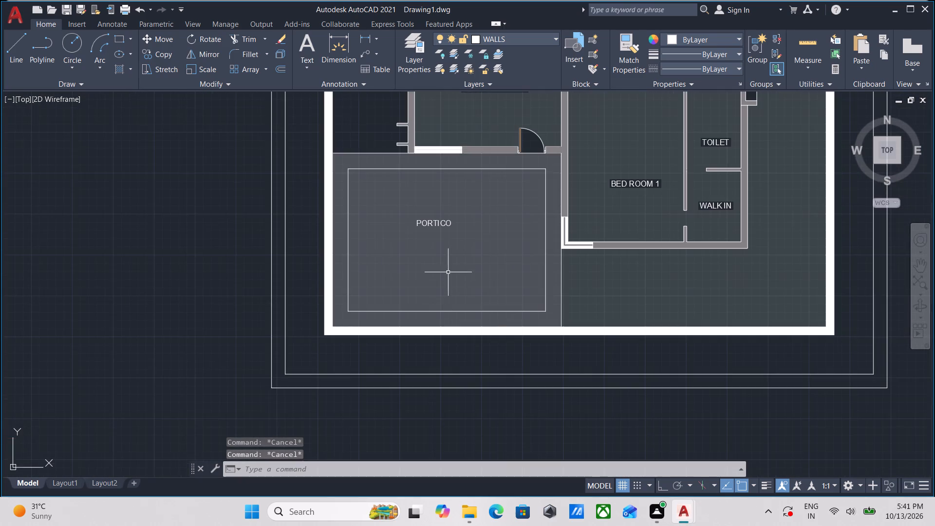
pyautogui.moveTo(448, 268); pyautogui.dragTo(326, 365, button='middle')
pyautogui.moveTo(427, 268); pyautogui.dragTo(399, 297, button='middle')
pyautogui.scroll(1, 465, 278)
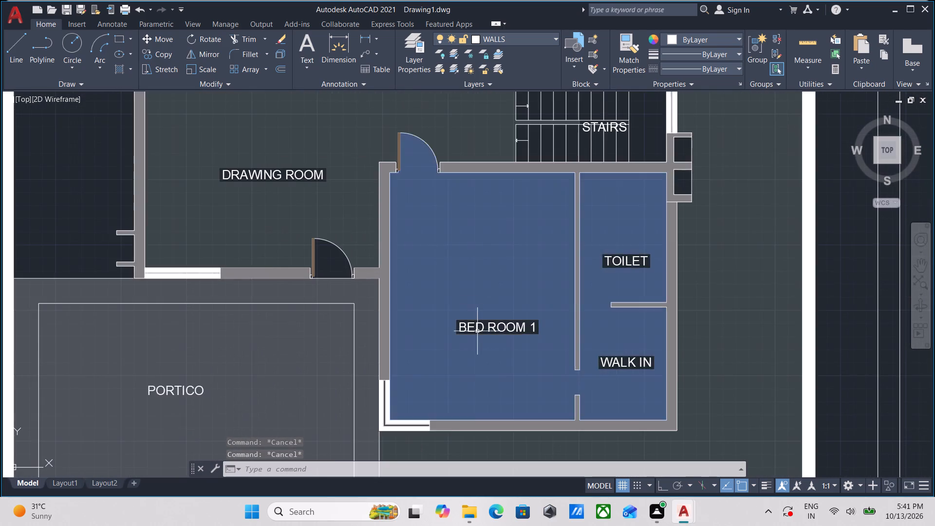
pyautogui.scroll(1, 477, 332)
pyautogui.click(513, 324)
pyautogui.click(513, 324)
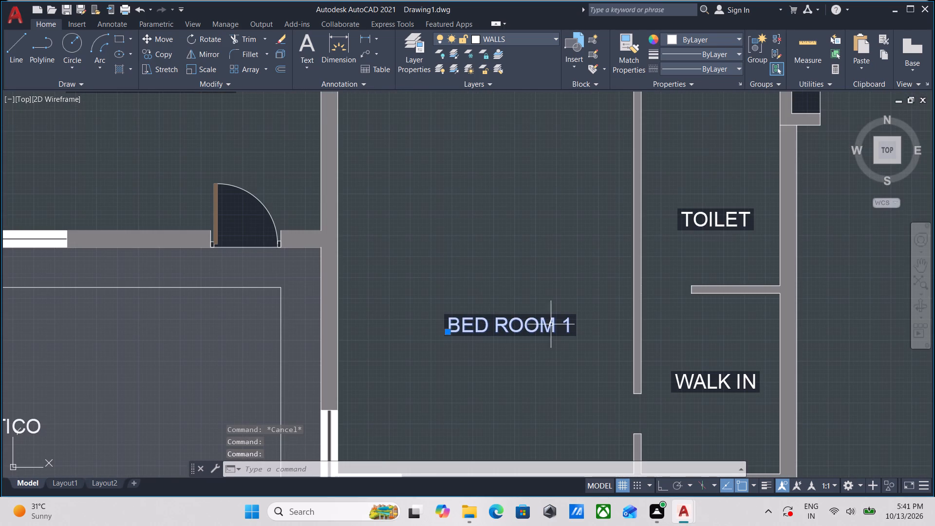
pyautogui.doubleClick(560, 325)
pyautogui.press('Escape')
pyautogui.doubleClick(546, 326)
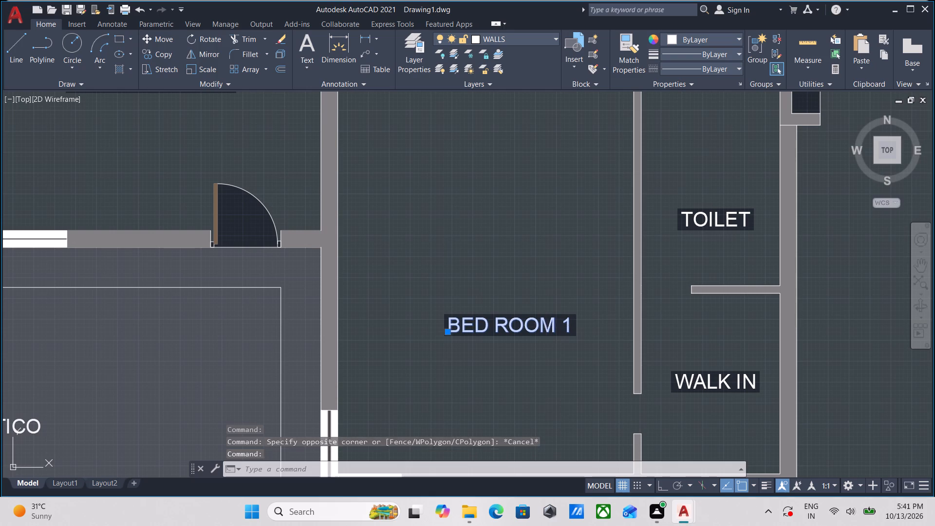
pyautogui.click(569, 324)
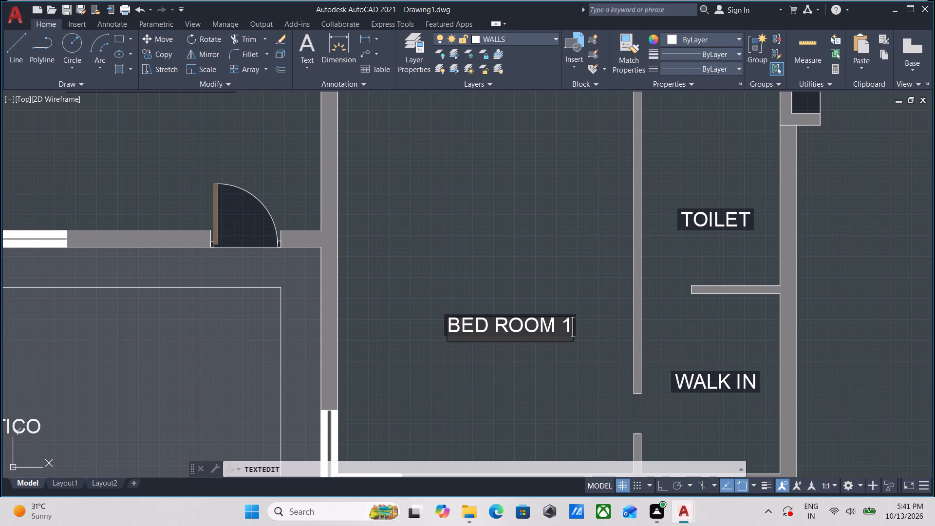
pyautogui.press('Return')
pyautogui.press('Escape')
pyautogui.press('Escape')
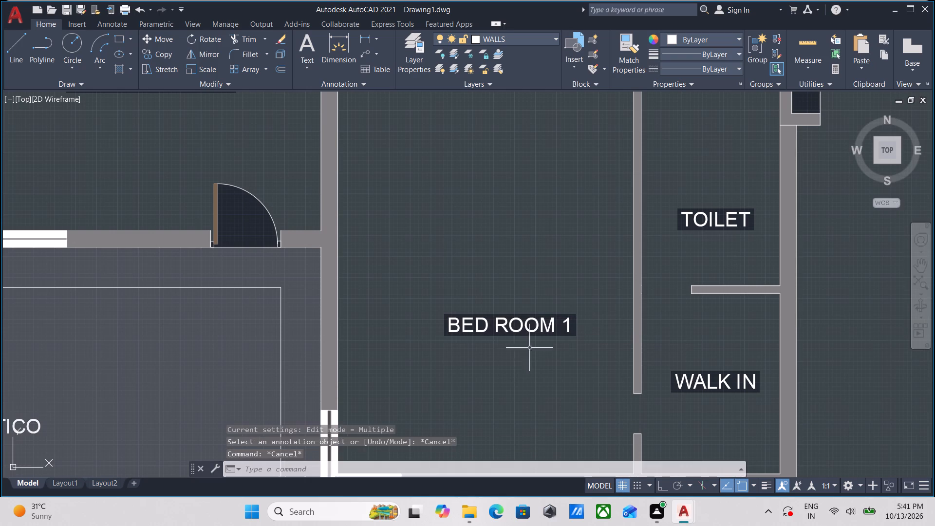
# Copy the BED ROOM 1 label to a spot directly beneath the original.
pyautogui.scroll(2, 518, 358)
pyautogui.click(531, 281)
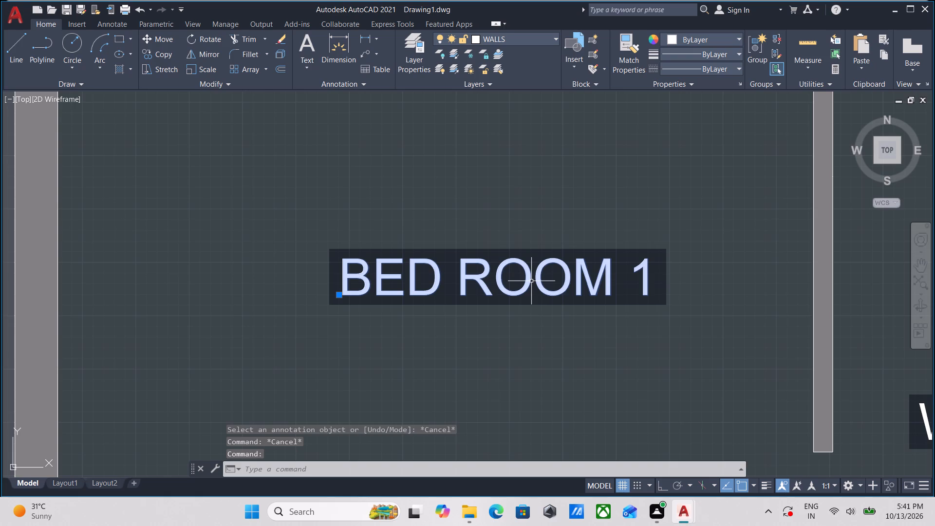
pyautogui.write('CO')
pyautogui.press('Return')
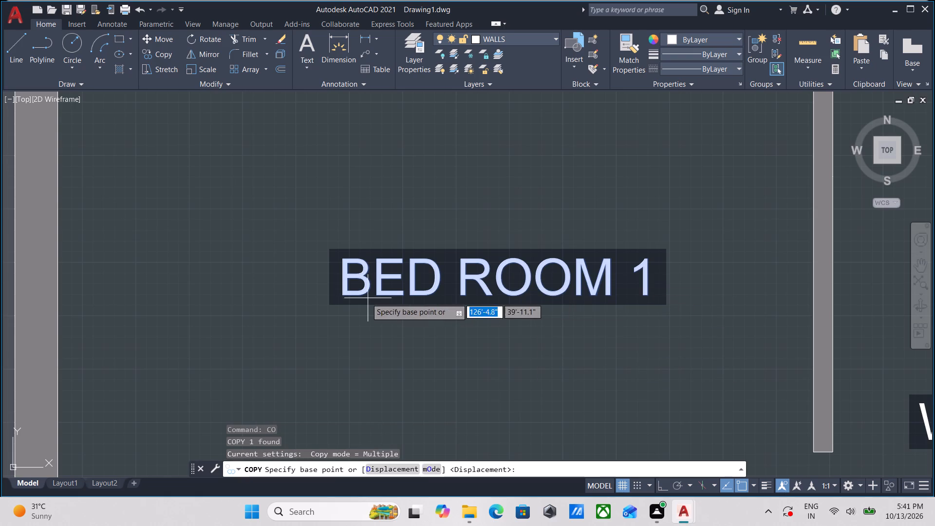
pyautogui.click(347, 297)
pyautogui.click(339, 368)
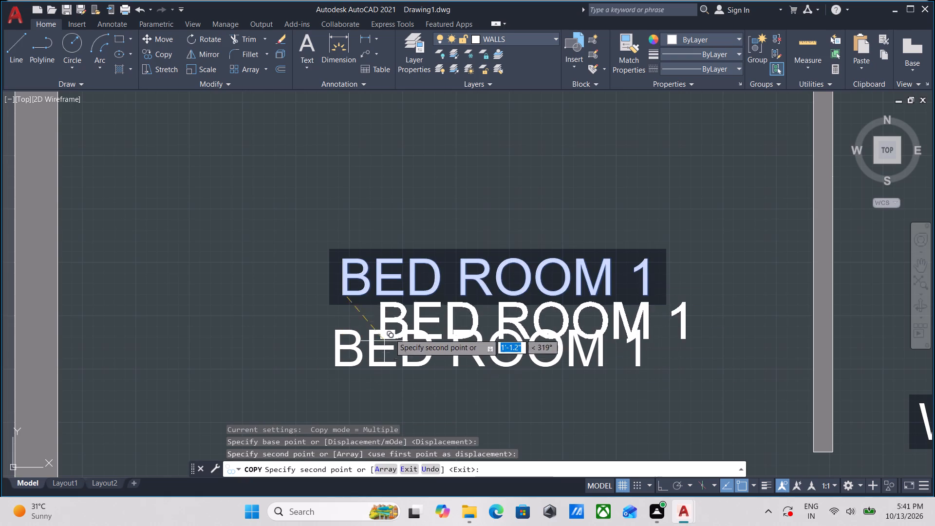
pyautogui.press('Escape')
# Change the text of the copied label under BED ROOM 1 to 14' 9 X 19' 8".
pyautogui.doubleClick(453, 346)
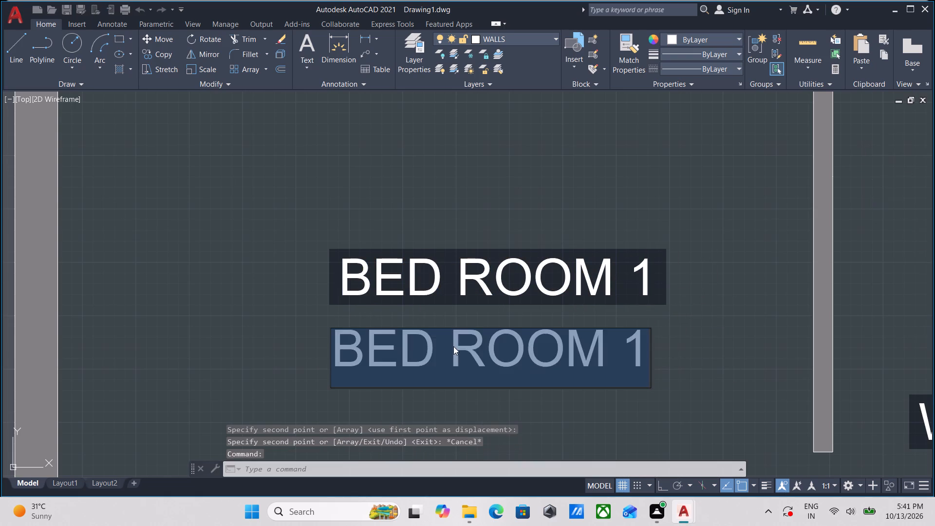
pyautogui.scroll(-4, 453, 346)
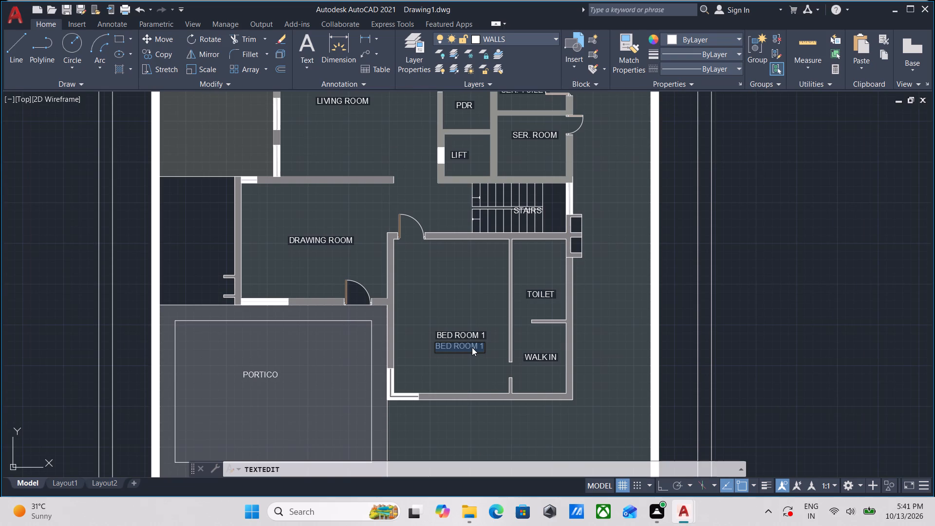
pyautogui.write('14')
pyautogui.press("'")
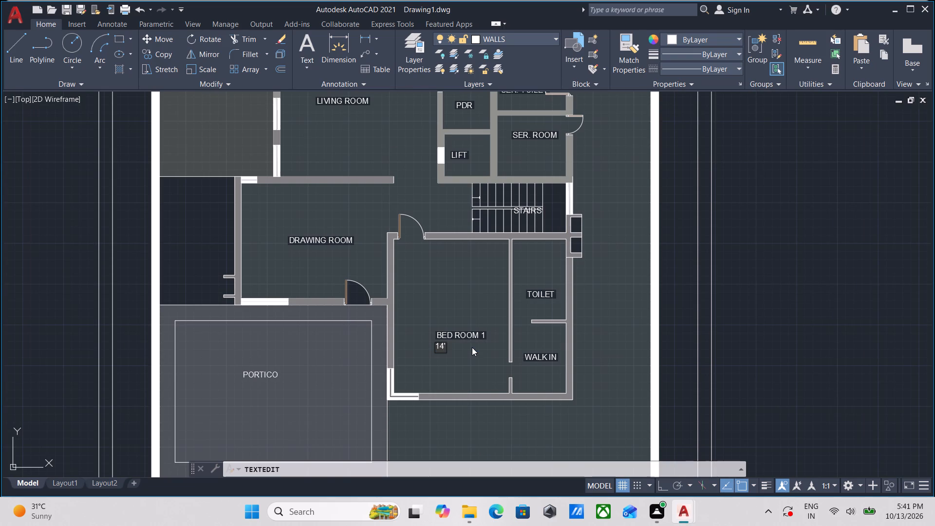
pyautogui.press('space')
pyautogui.press('9')
pyautogui.press('space')
pyautogui.write('X')
pyautogui.press('space')
pyautogui.press('1')
pyautogui.write("9'")
pyautogui.press('space')
pyautogui.write('8')
pyautogui.hotkey('shift', '"')
pyautogui.press('Return')
pyautogui.press('Return')
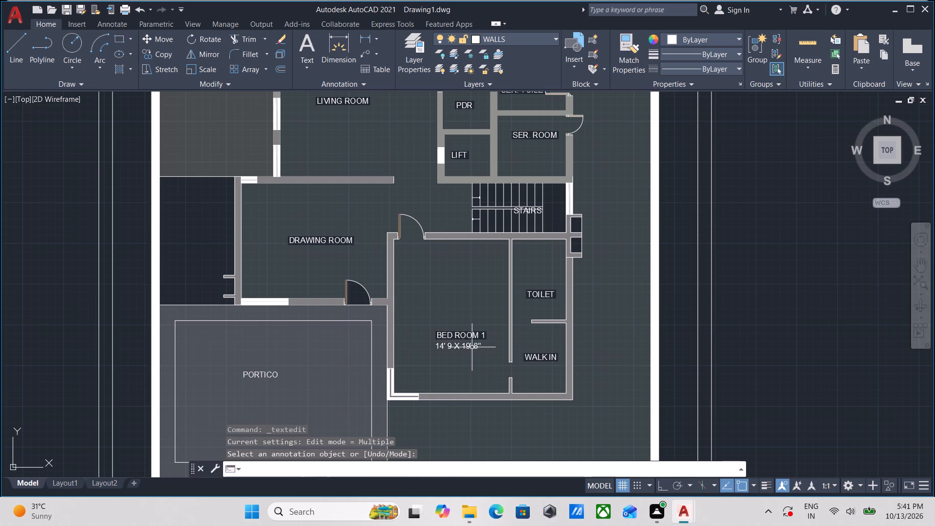
# Copy the 14' 9 X 19' 8" text from under BED ROOM 1 to beneath the WALK IN and TOILET labels.
pyautogui.scroll(2, 472, 347)
pyautogui.moveTo(472, 348); pyautogui.dragTo(341, 309, button='middle')
pyautogui.scroll(2, 340, 320)
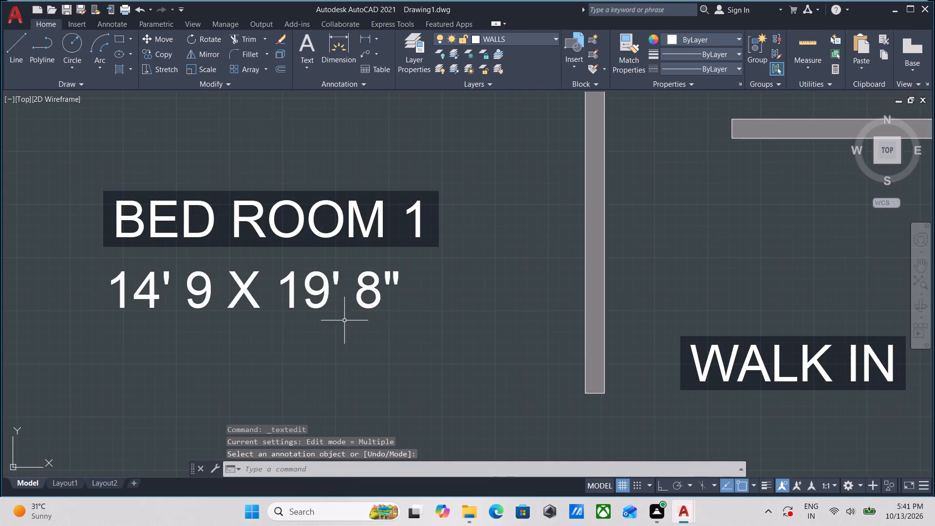
pyautogui.moveTo(361, 324); pyautogui.dragTo(265, 324, button='middle')
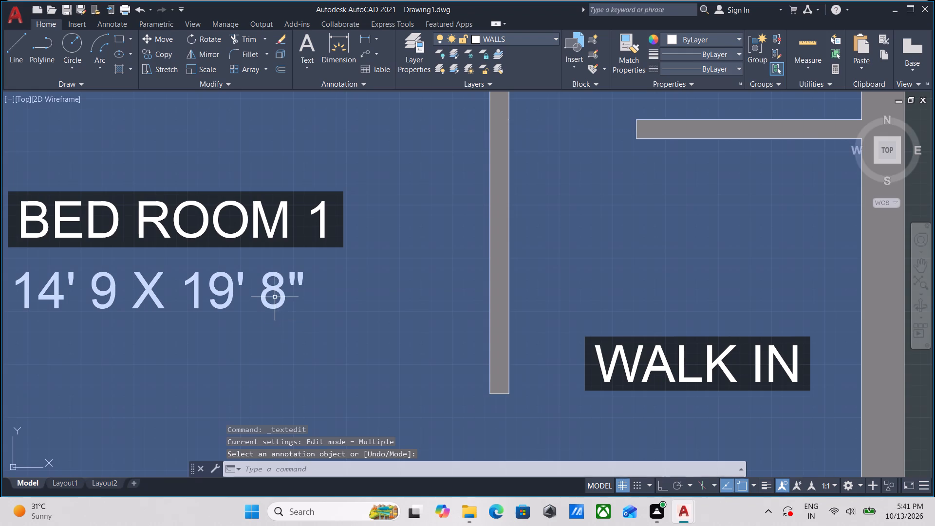
pyautogui.scroll(-2, 275, 297)
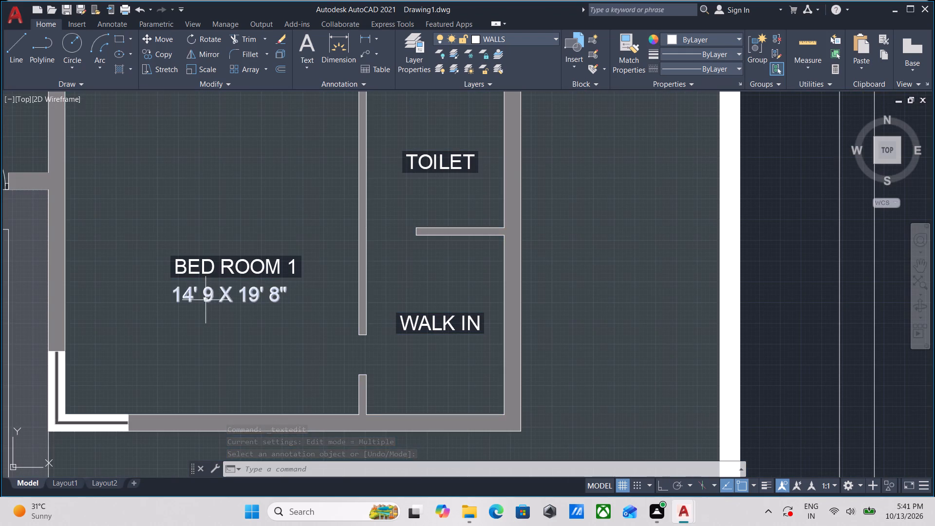
pyautogui.click(206, 300)
pyautogui.write('CO')
pyautogui.press('Return')
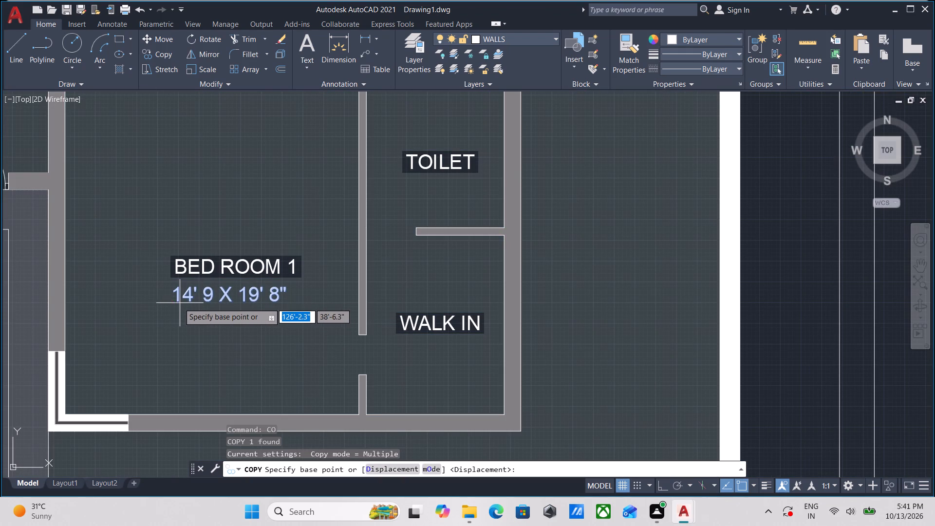
pyautogui.click(171, 305)
pyautogui.click(384, 361)
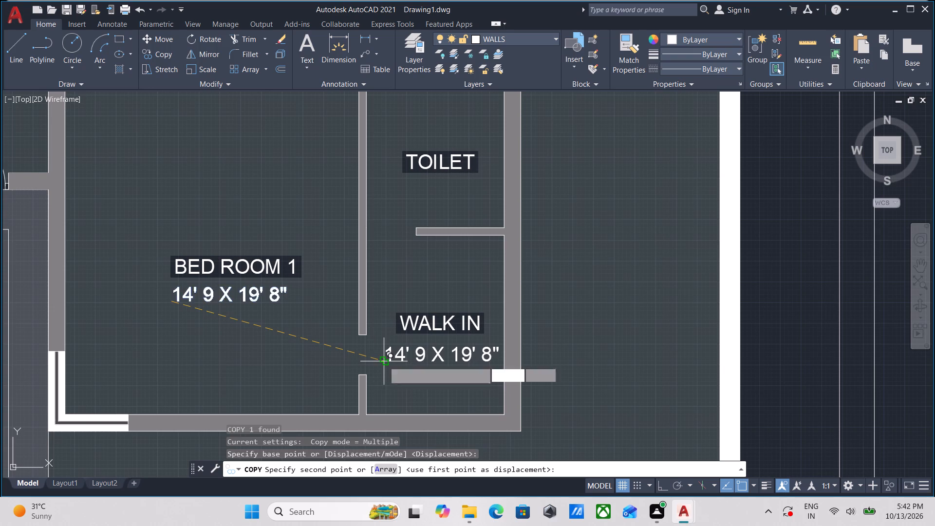
pyautogui.click(388, 204)
# Place more copies of the dimension text beneath the STAIRS, SER. ROOM, LIFT and PDR labels.
pyautogui.moveTo(394, 207); pyautogui.dragTo(407, 366, button='middle')
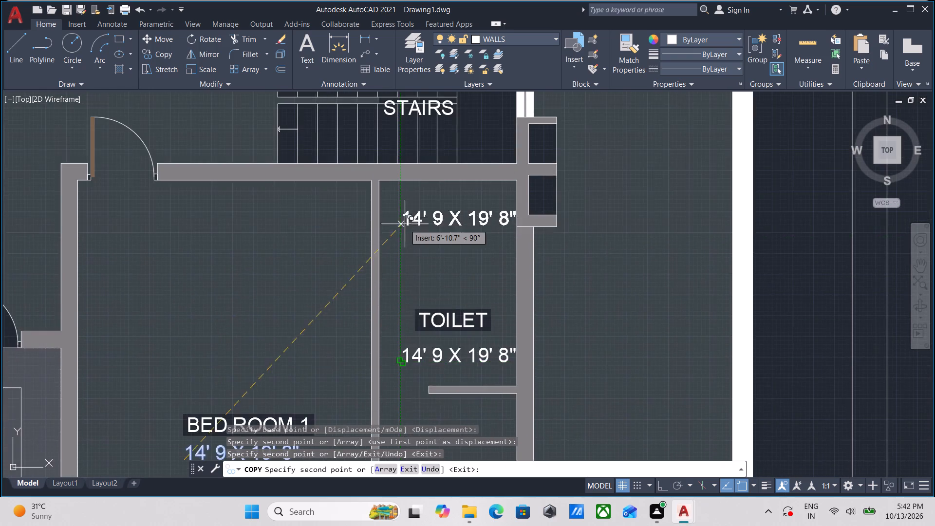
pyautogui.moveTo(405, 224); pyautogui.dragTo(408, 319, button='middle')
pyautogui.click(363, 228)
pyautogui.moveTo(386, 161); pyautogui.dragTo(378, 273, button='middle')
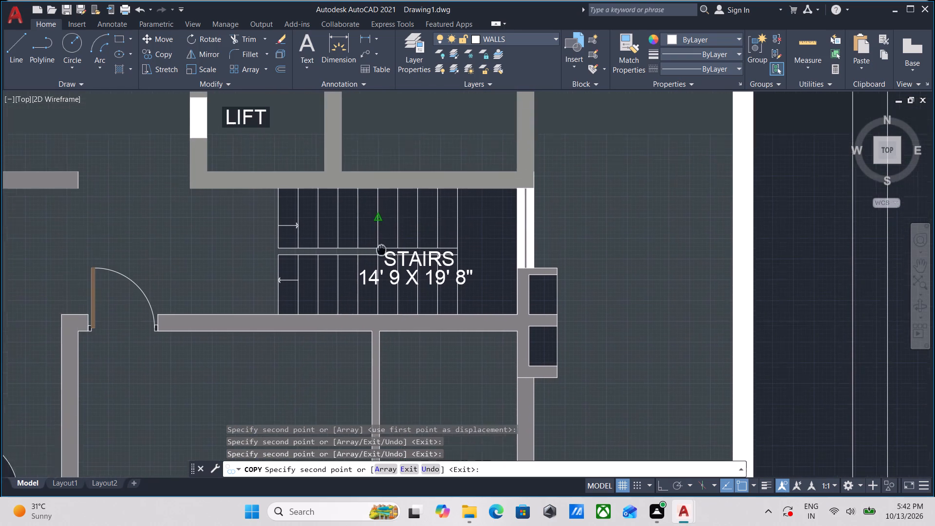
pyautogui.moveTo(378, 273); pyautogui.dragTo(374, 300, button='middle')
pyautogui.click(377, 191)
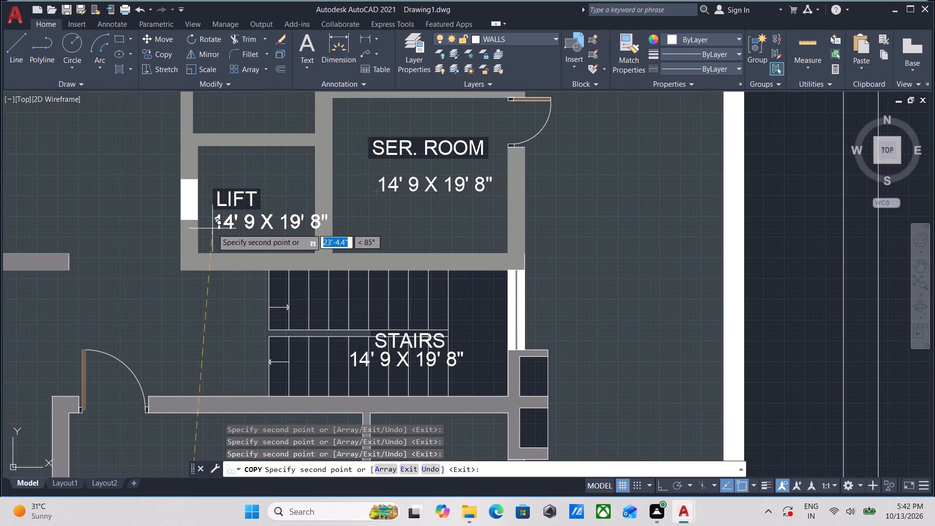
pyautogui.click(212, 228)
pyautogui.moveTo(249, 174); pyautogui.dragTo(249, 286, button='middle')
pyautogui.click(209, 215)
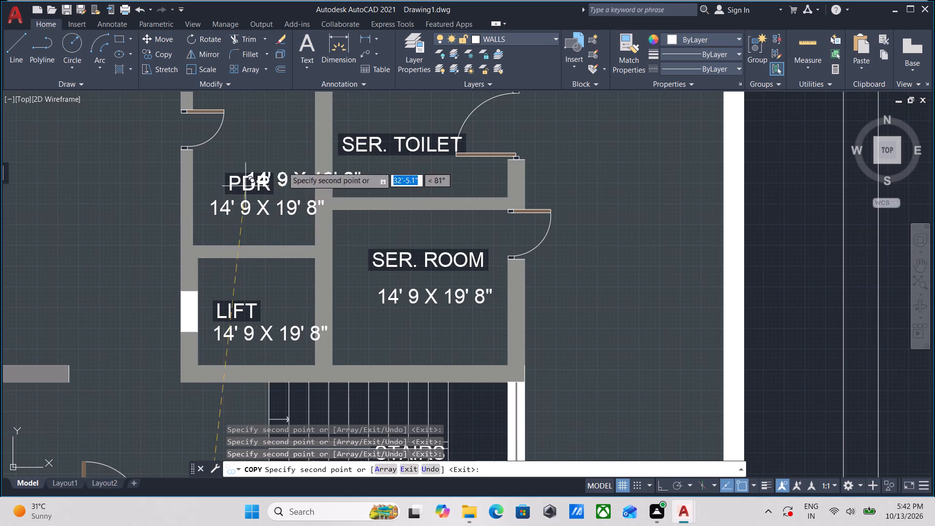
# Place copies of the dimension text beneath the STOREROOM, KITCHEN, and KITCHEN AND DINING HALL labels.
pyautogui.moveTo(284, 167); pyautogui.dragTo(304, 335, button='middle')
pyautogui.scroll(-1, 270, 233)
pyautogui.moveTo(270, 233); pyautogui.dragTo(280, 271, button='middle')
pyautogui.click(352, 263)
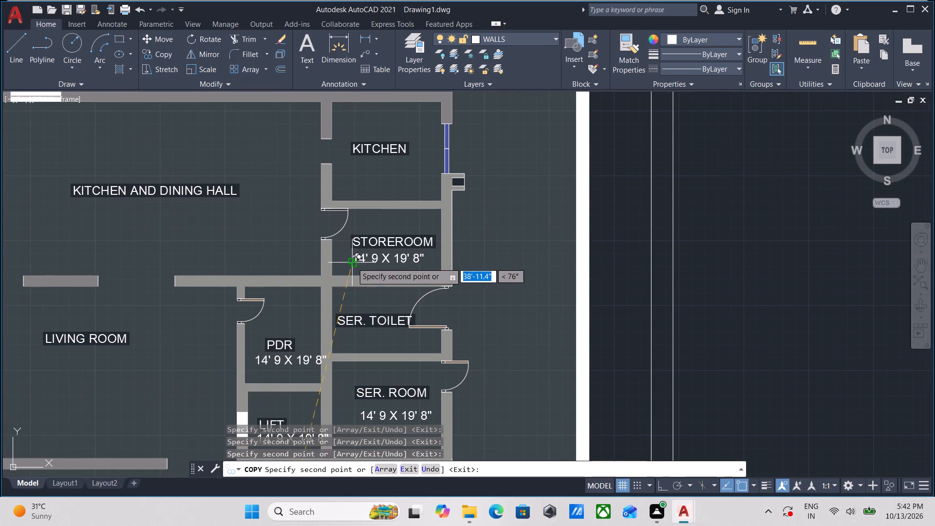
pyautogui.click(350, 174)
pyautogui.moveTo(153, 242); pyautogui.dragTo(342, 243, button='middle')
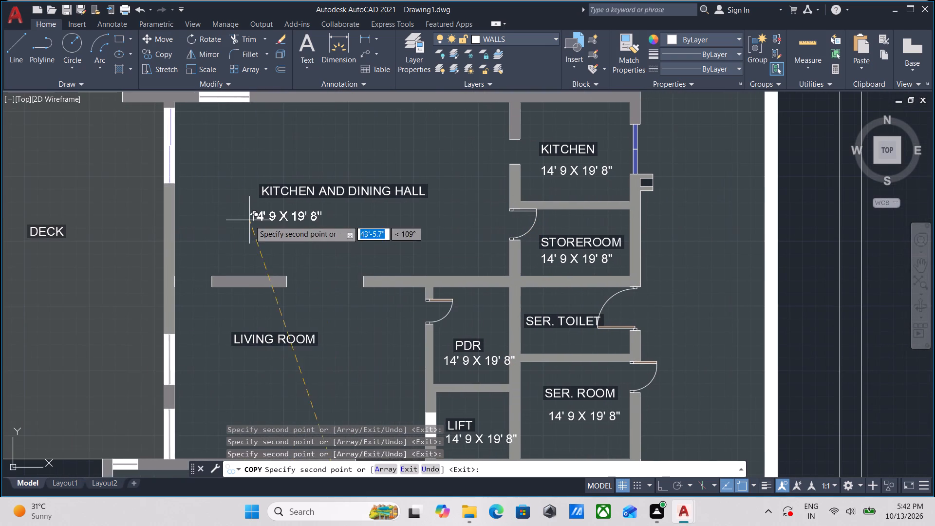
pyautogui.click(302, 220)
# Place copies of the dimension text beneath the LIVING ROOM and DECK labels.
pyautogui.moveTo(244, 285); pyautogui.dragTo(337, 150, button='middle')
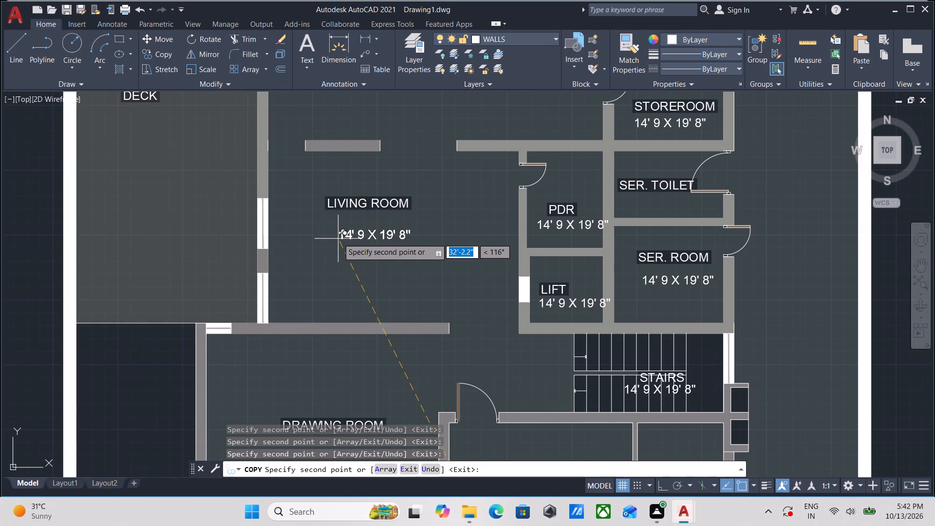
pyautogui.click(335, 229)
pyautogui.moveTo(336, 276); pyautogui.dragTo(405, 219, button='middle')
pyautogui.moveTo(175, 134); pyautogui.dragTo(276, 258, button='middle')
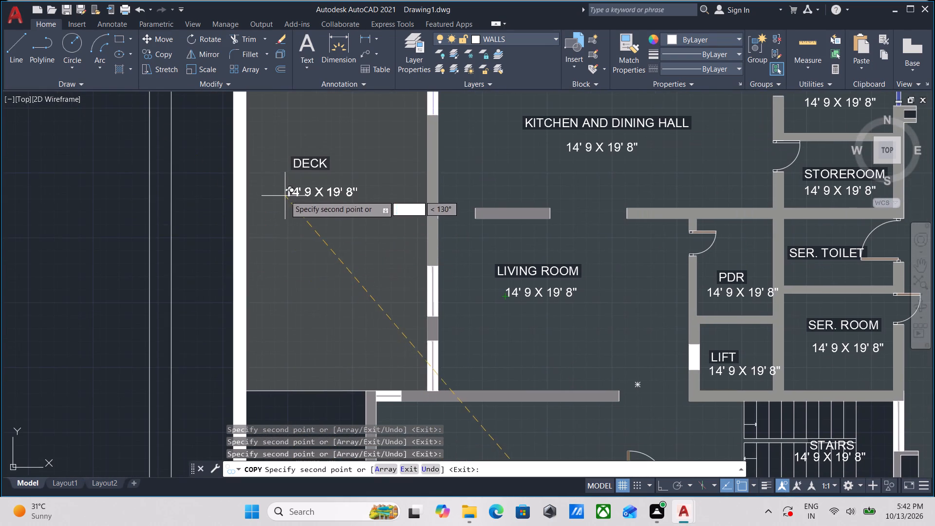
pyautogui.click(284, 191)
# Place copies of the dimension text beneath the DRAWING ROOM and PORTICO labels and finish copying.
pyautogui.moveTo(333, 260); pyautogui.dragTo(359, 142, button='middle')
pyautogui.moveTo(371, 281); pyautogui.dragTo(349, 122, button='middle')
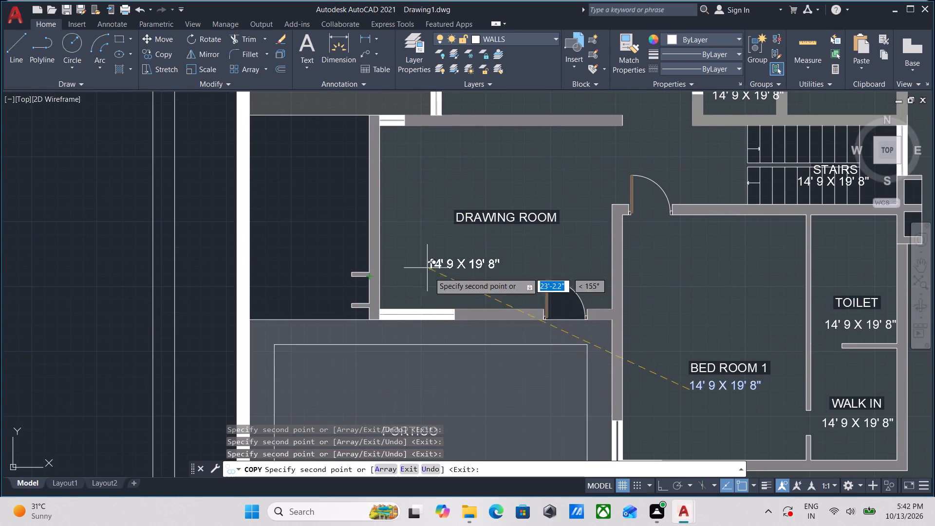
pyautogui.click(467, 246)
pyautogui.moveTo(416, 308); pyautogui.dragTo(445, 200, button='middle')
pyautogui.moveTo(450, 296); pyautogui.dragTo(428, 214, button='middle')
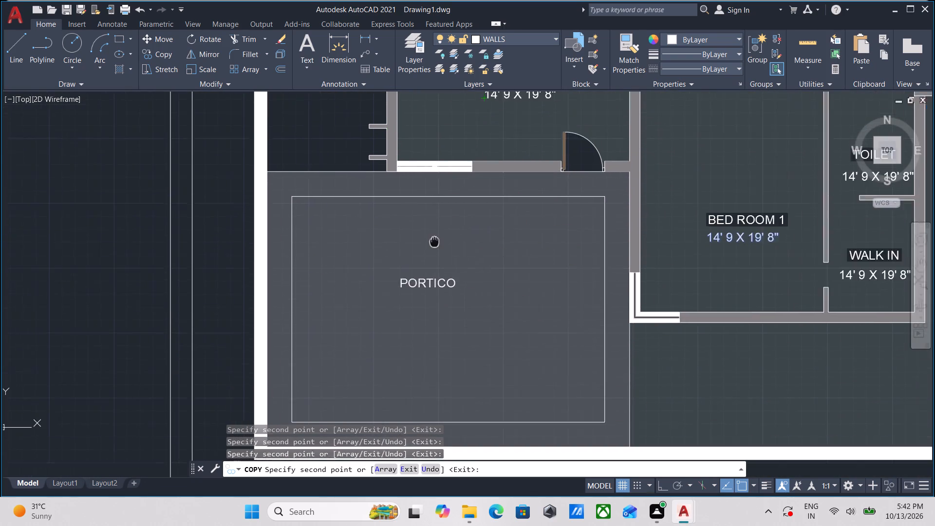
pyautogui.moveTo(428, 214); pyautogui.dragTo(427, 159, button='middle')
pyautogui.click(386, 213)
pyautogui.moveTo(467, 282); pyautogui.dragTo(377, 257, button='middle')
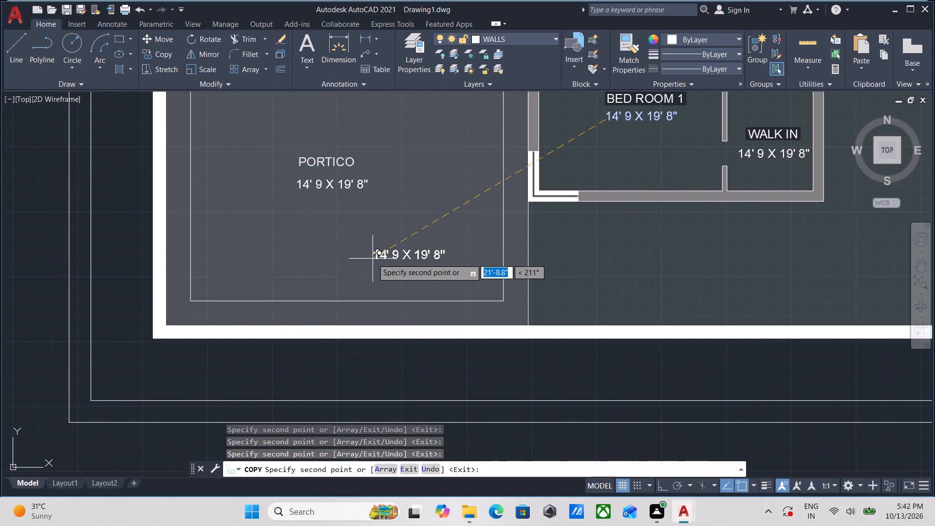
pyautogui.scroll(-1, 373, 259)
pyautogui.moveTo(373, 259); pyautogui.dragTo(379, 342, button='middle')
pyautogui.moveTo(366, 344); pyautogui.dragTo(337, 416, button='middle')
pyautogui.scroll(-1, 257, 407)
pyautogui.moveTo(257, 407); pyautogui.dragTo(257, 410, button='middle')
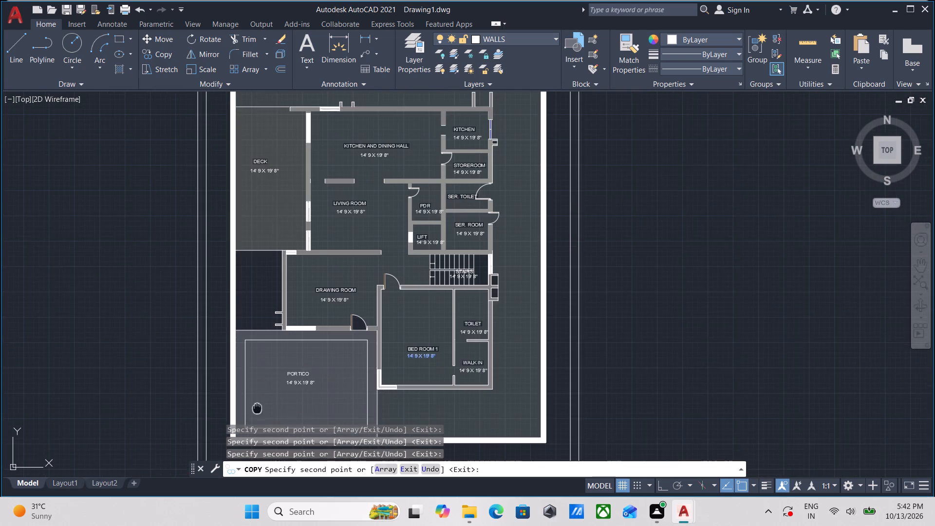
pyautogui.moveTo(257, 410); pyautogui.dragTo(252, 434, button='middle')
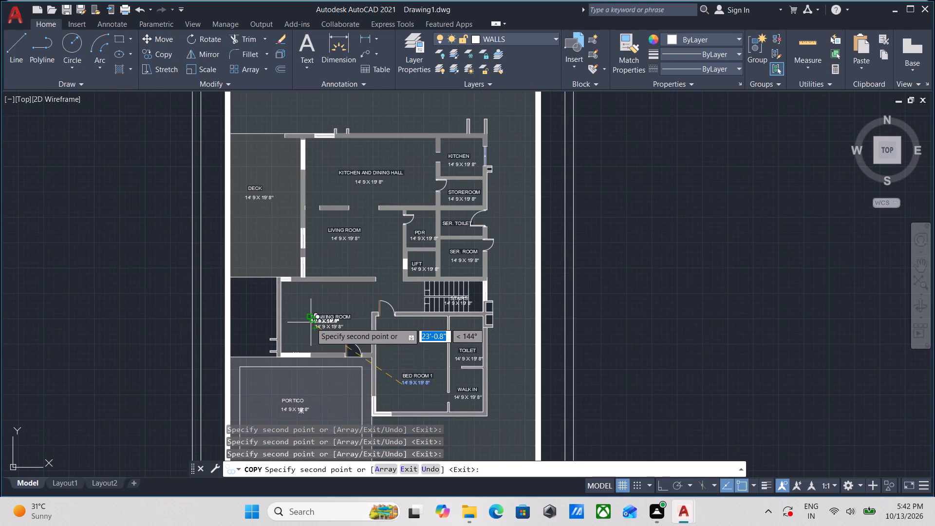
pyautogui.moveTo(303, 220); pyautogui.dragTo(304, 332, button='middle')
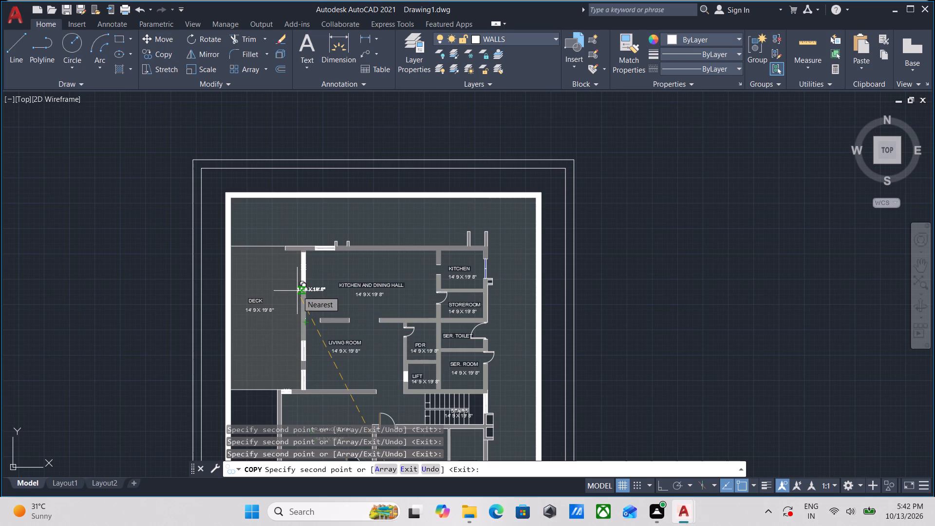
pyautogui.press('Escape')
# Erase the large 215,235,210 solid hatch that covers the open plot area and the main rooms.
pyautogui.scroll(1, 437, 207)
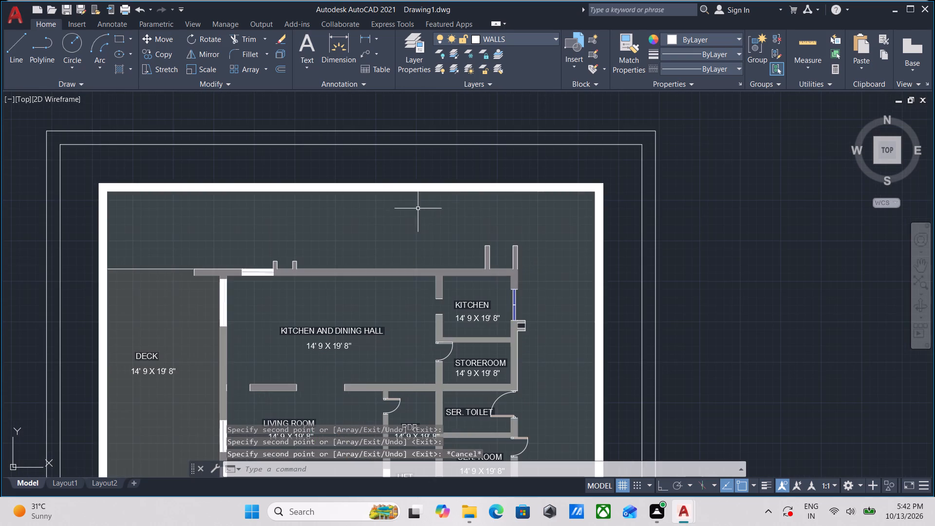
pyautogui.click(405, 208)
pyautogui.press('Escape')
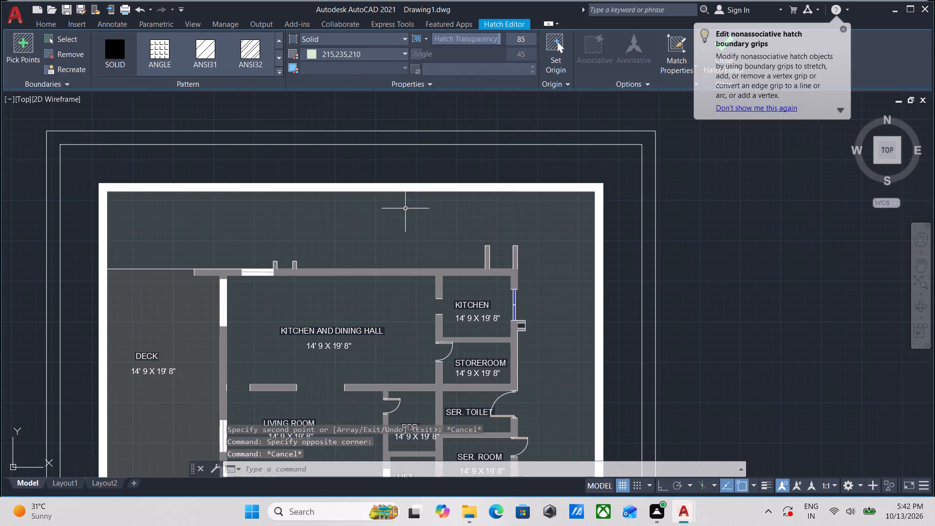
pyautogui.click(385, 194)
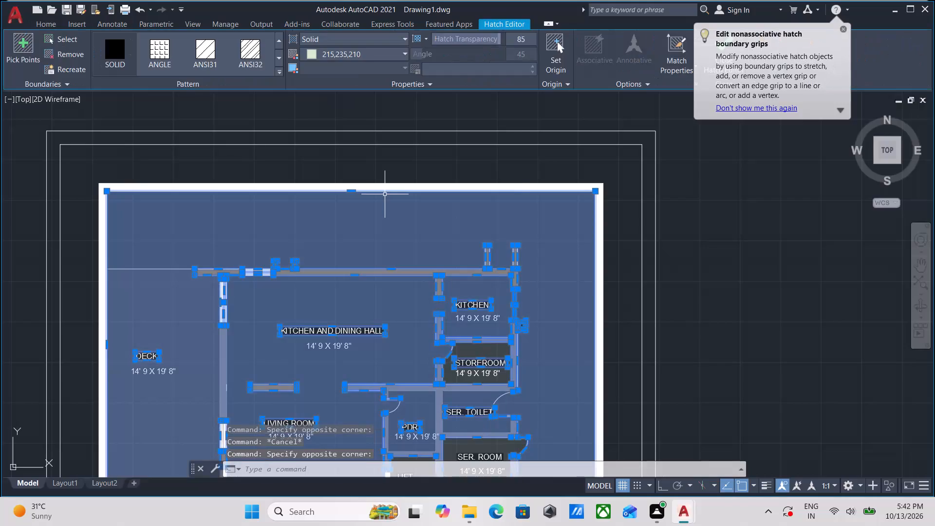
pyautogui.rightClick(385, 194)
pyautogui.click(430, 266)
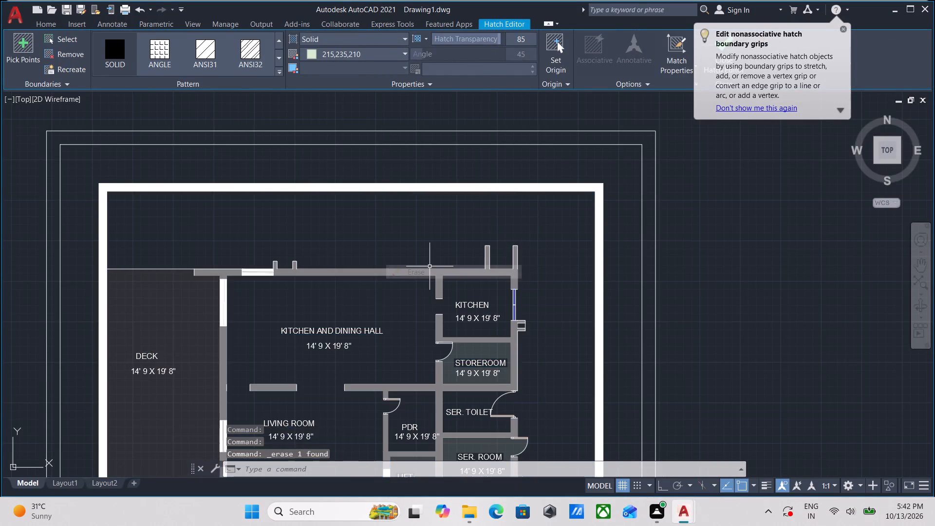
# Change the dimension text under the DECK label to 14'7" X 28'8".
pyautogui.scroll(-2, 427, 264)
pyautogui.moveTo(426, 263); pyautogui.dragTo(422, 201, button='middle')
pyautogui.moveTo(364, 255); pyautogui.dragTo(389, 198, button='middle')
pyautogui.moveTo(365, 268); pyautogui.dragTo(406, 179, button='middle')
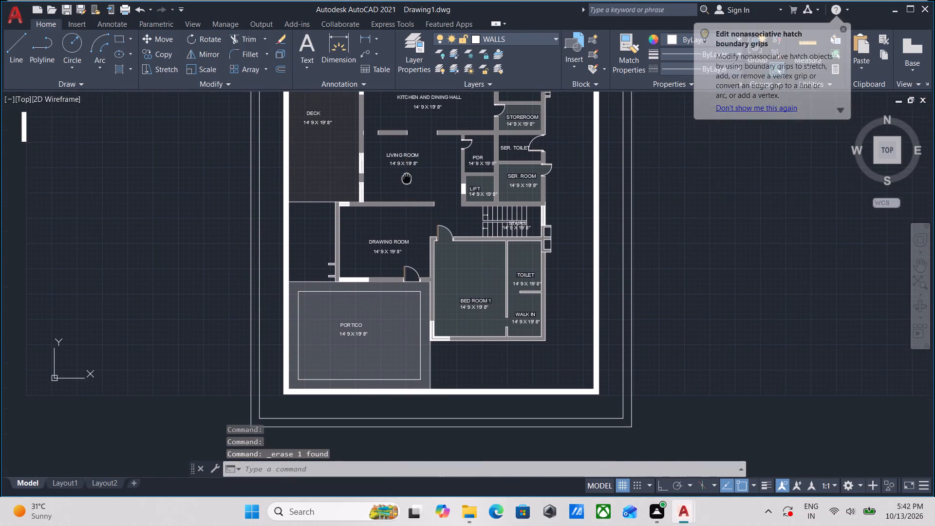
pyautogui.scroll(1, 359, 267)
pyautogui.moveTo(369, 237); pyautogui.dragTo(371, 340, button='middle')
pyautogui.moveTo(353, 207); pyautogui.dragTo(381, 309, button='middle')
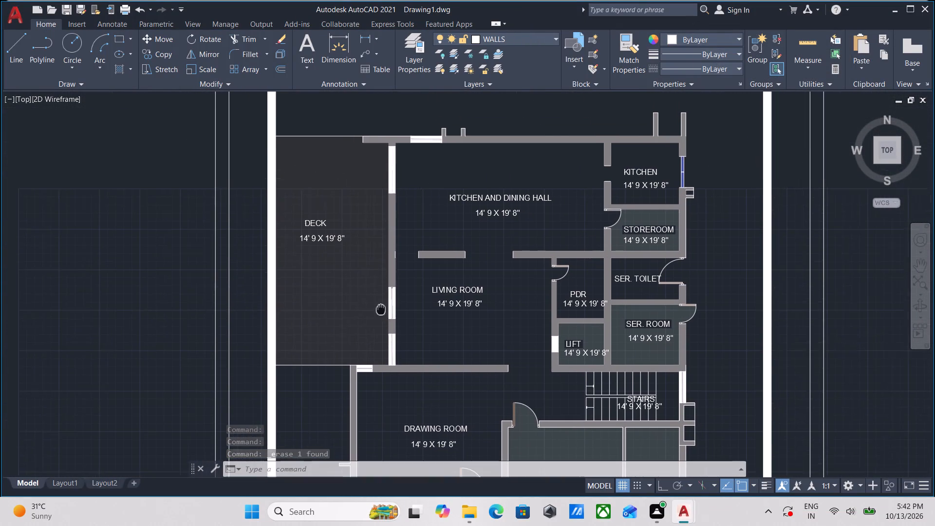
pyautogui.doubleClick(329, 244)
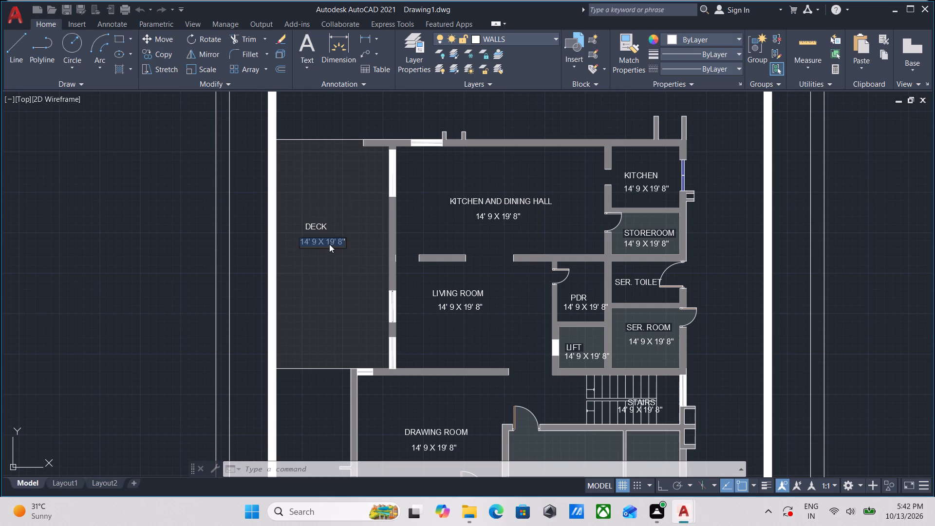
pyautogui.write("14'7")
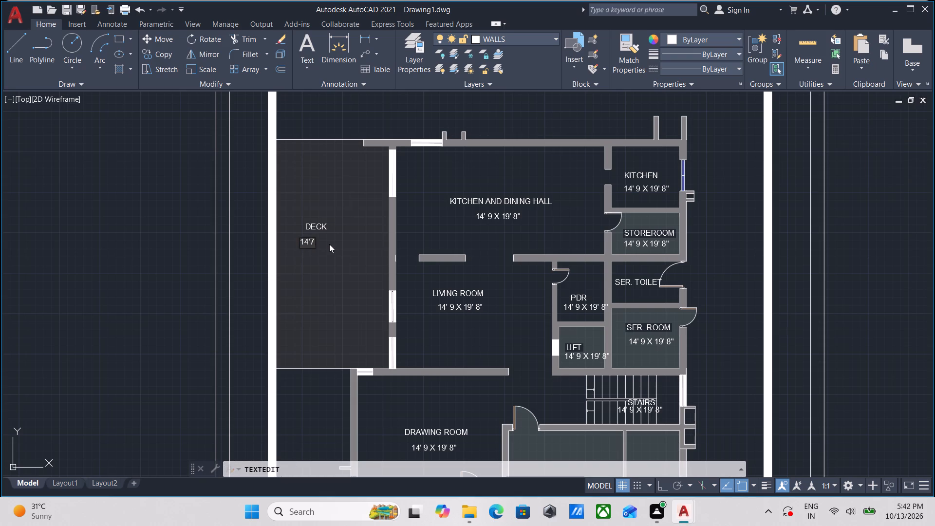
pyautogui.press('space')
pyautogui.press('BackSpace')
pyautogui.hotkey('shift', '"')
pyautogui.press('x')
pyautogui.press('BackSpace')
pyautogui.press('space')
pyautogui.write('X')
pyautogui.press('space')
pyautogui.write("28'")
pyautogui.press('8')
pyautogui.hotkey('shift', '"')
pyautogui.press('Return')
pyautogui.press('Return')
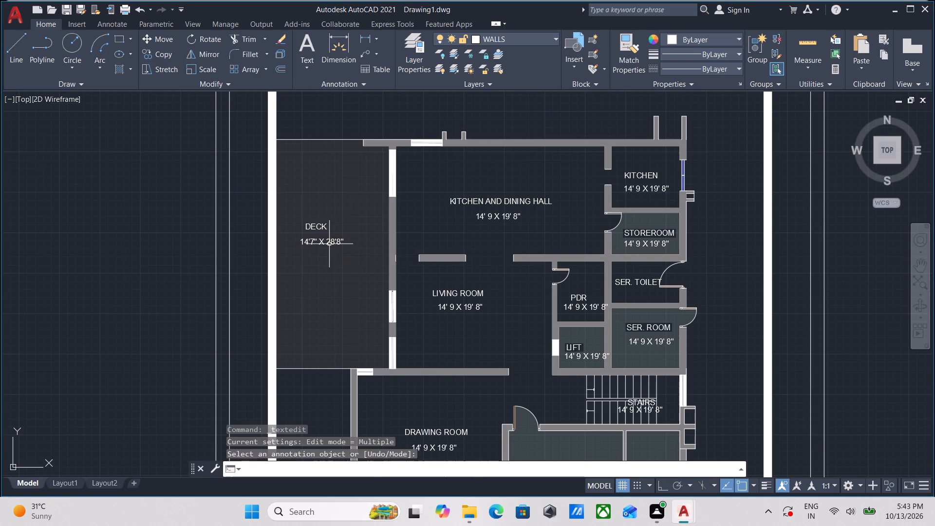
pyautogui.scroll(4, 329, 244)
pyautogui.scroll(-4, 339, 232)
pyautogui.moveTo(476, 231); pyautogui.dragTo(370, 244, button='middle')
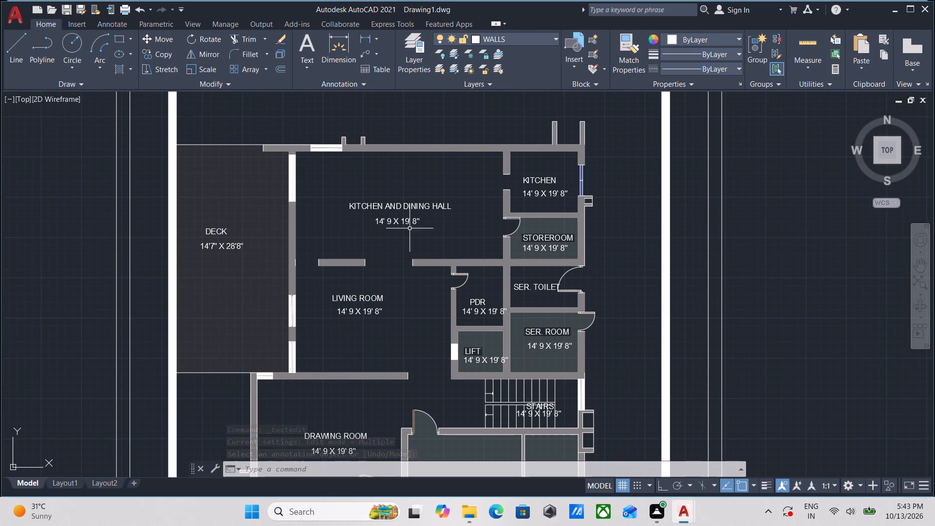
# Change the dimension text under the KITCHEN AND DINING HALL label to 26' 11" X 14' 0".
pyautogui.doubleClick(396, 221)
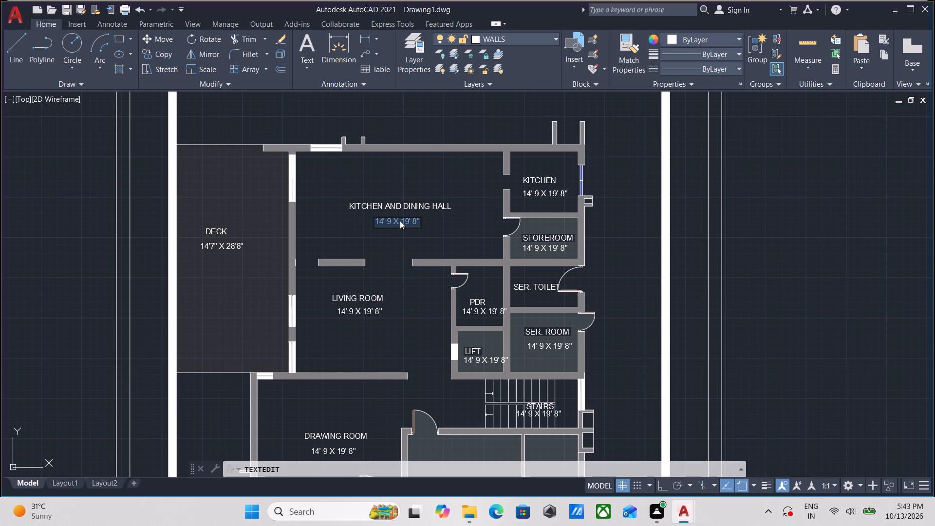
pyautogui.write("26'")
pyautogui.press('space')
pyautogui.write('11')
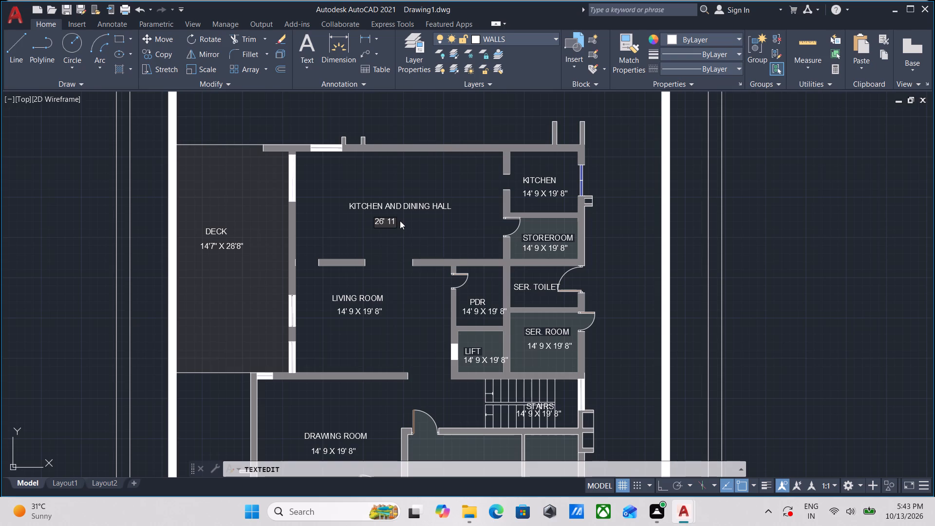
pyautogui.write('" X')
pyautogui.press('space')
pyautogui.write('15')
pyautogui.press('BackSpace')
pyautogui.write("4'")
pyautogui.press('space')
pyautogui.press('0')
pyautogui.hotkey('shift', '"')
pyautogui.press('Return')
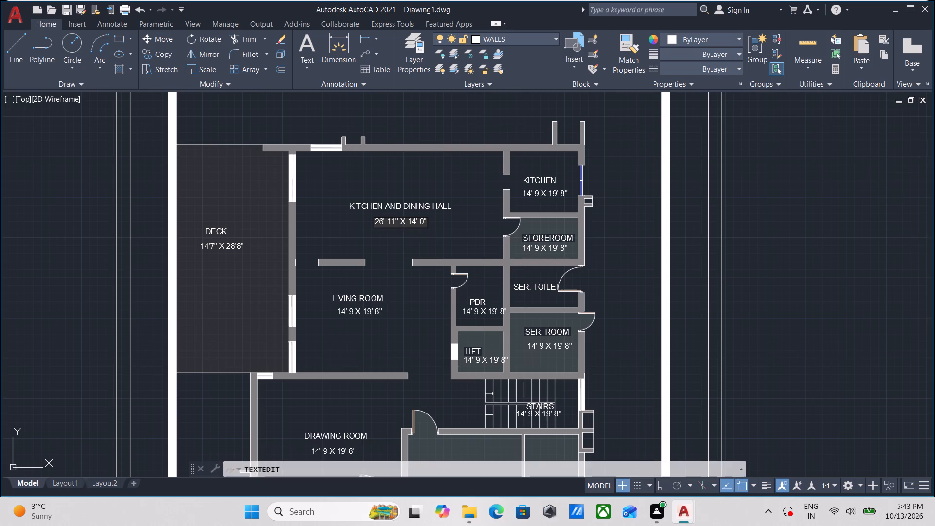
pyautogui.press('Return')
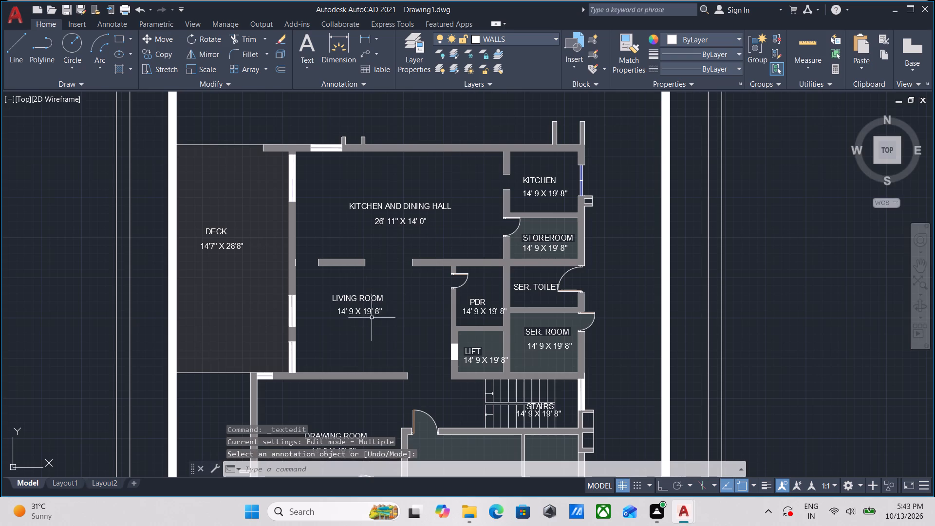
# Change the dimension text under the LIVING ROOM label to 20' 4" X 14' 3".
pyautogui.doubleClick(366, 310)
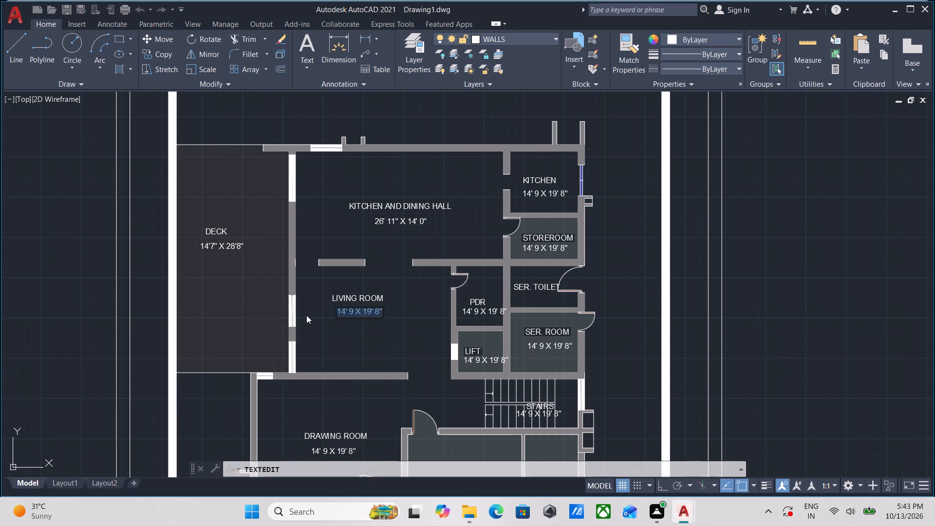
pyautogui.write('20')
pyautogui.press("'")
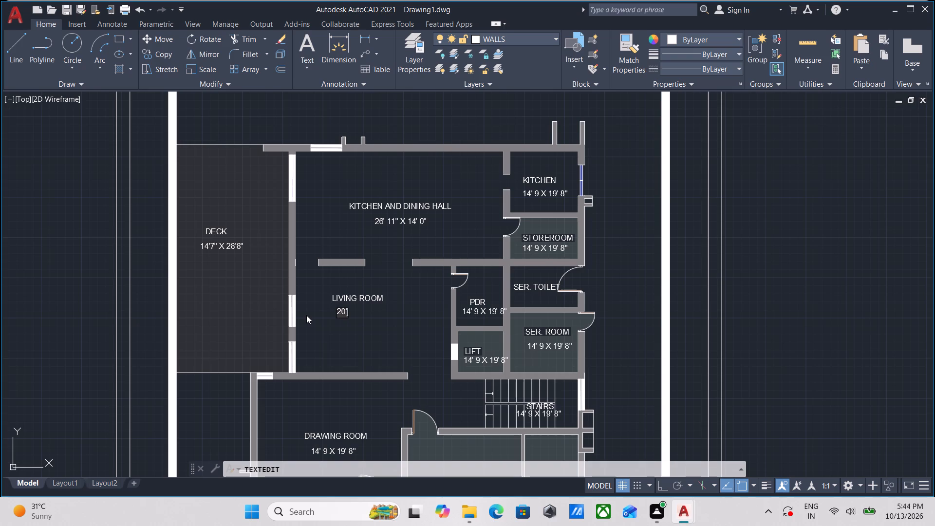
pyautogui.press('space')
pyautogui.write('4')
pyautogui.hotkey('shift', '"')
pyautogui.press('space')
pyautogui.write('X')
pyautogui.press('space')
pyautogui.write("14' 3")
pyautogui.hotkey('shift', '"')
pyautogui.press('Return')
pyautogui.press('Return')
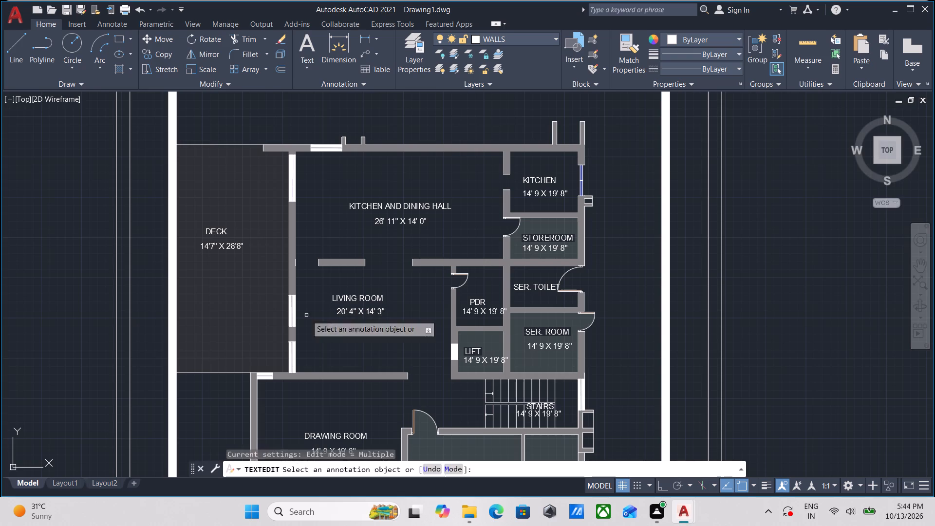
# Change the dimension text under the PDR label to 6' 3" X 7'10".
pyautogui.doubleClick(469, 312)
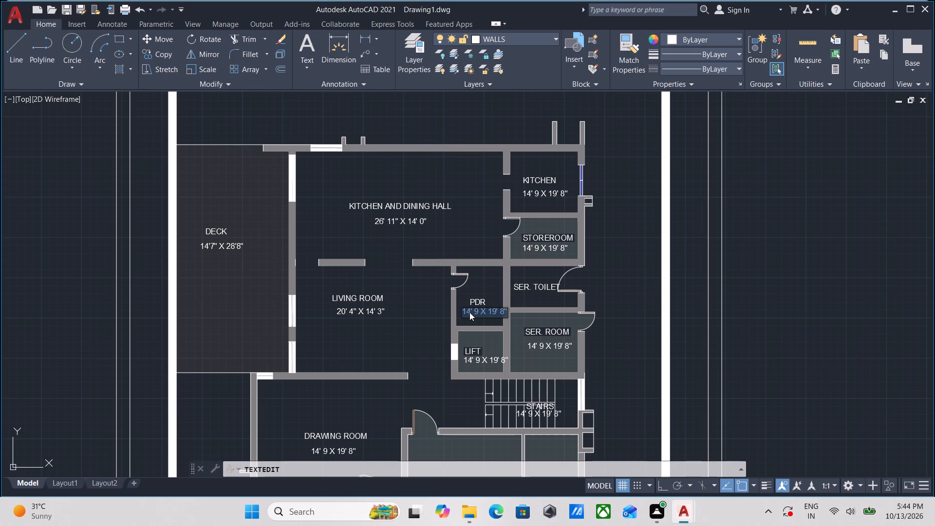
pyautogui.write("6'")
pyautogui.press('space')
pyautogui.write('3')
pyautogui.hotkey('shift', '"')
pyautogui.press('space')
pyautogui.write('X')
pyautogui.press('space')
pyautogui.press('7')
pyautogui.write("'10")
pyautogui.hotkey('shift', '"')
pyautogui.press('Return')
pyautogui.press('Return')
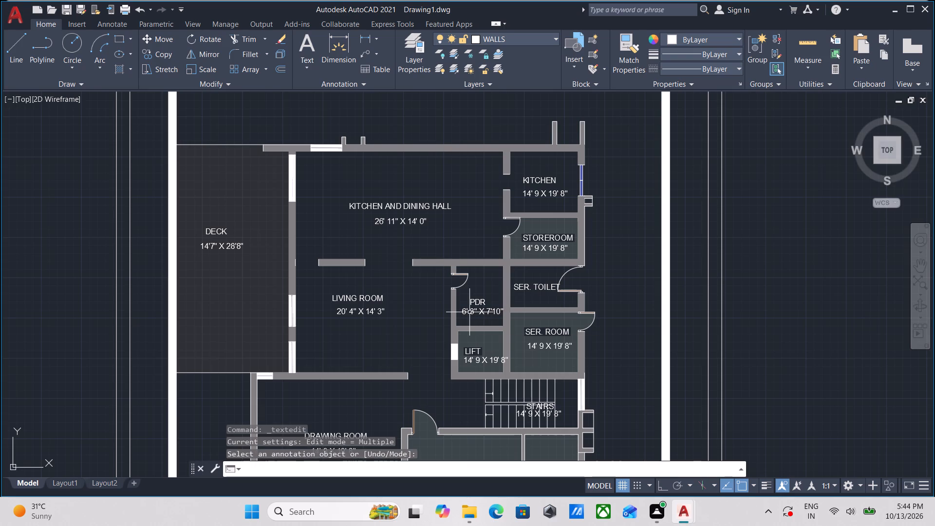
# Shift the PDR dimension text slightly left, away from the wall, so it sits centred between the room's walls.
pyautogui.scroll(3, 469, 312)
pyautogui.click(493, 330)
pyautogui.click(467, 301)
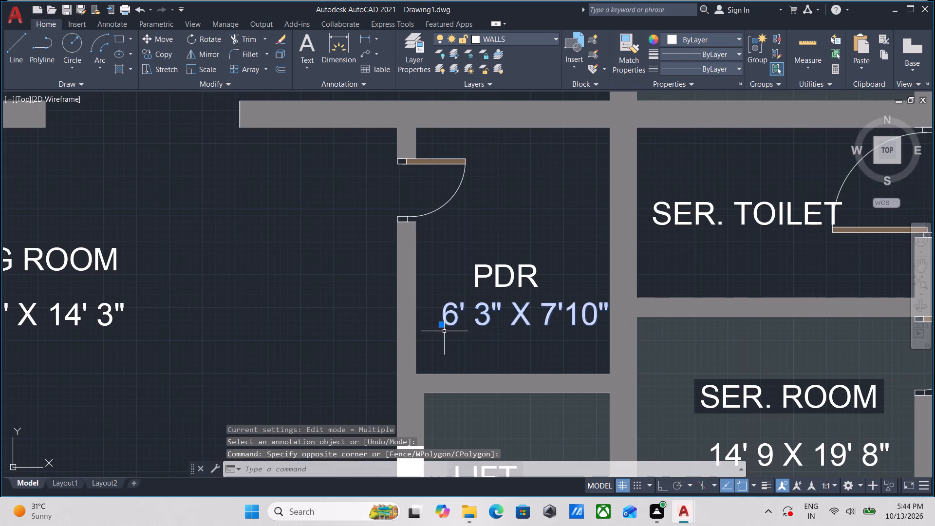
pyautogui.click(443, 328)
pyautogui.click(429, 326)
pyautogui.scroll(-2, 461, 324)
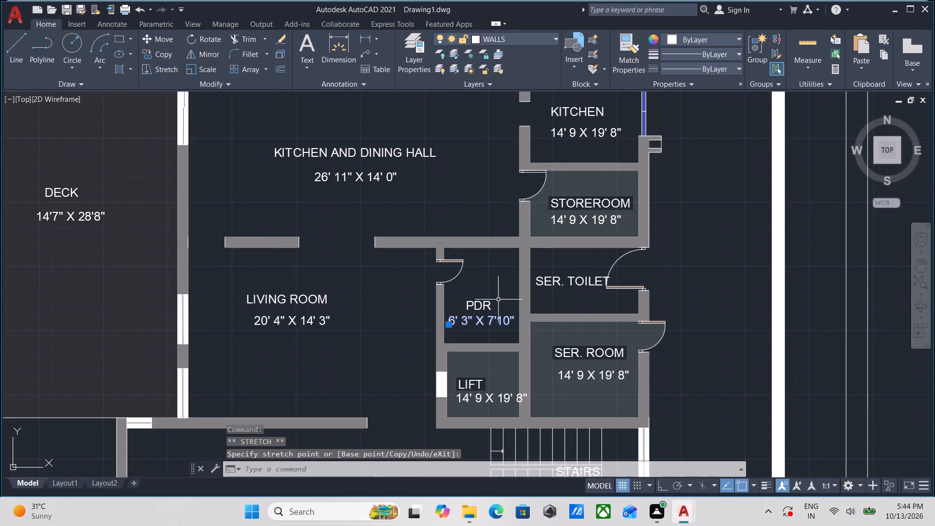
pyautogui.press('Escape')
# Replace the dimension text under the STOREROOM label with 8' 10".
pyautogui.moveTo(502, 298); pyautogui.dragTo(439, 312, button='middle')
pyautogui.scroll(2, 430, 344)
pyautogui.scroll(-1, 429, 349)
pyautogui.moveTo(429, 349); pyautogui.dragTo(367, 369, button='middle')
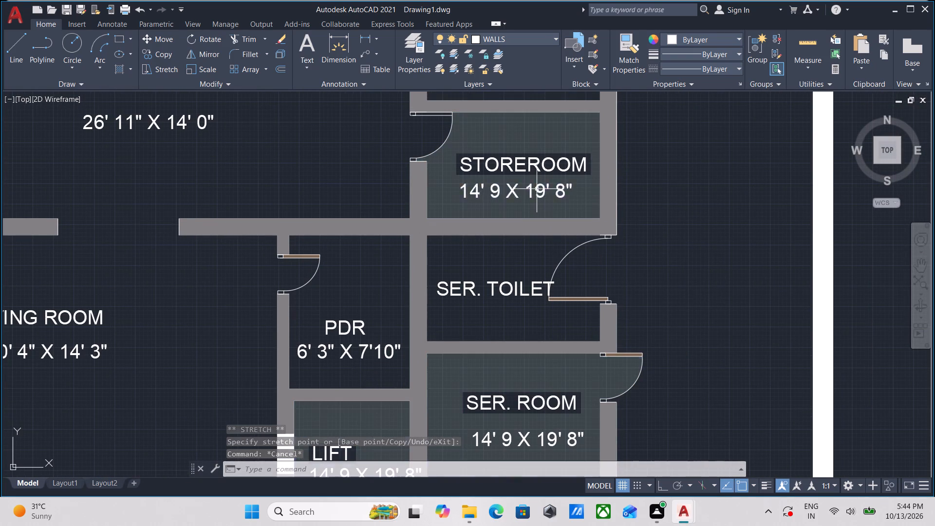
pyautogui.doubleClick(537, 189)
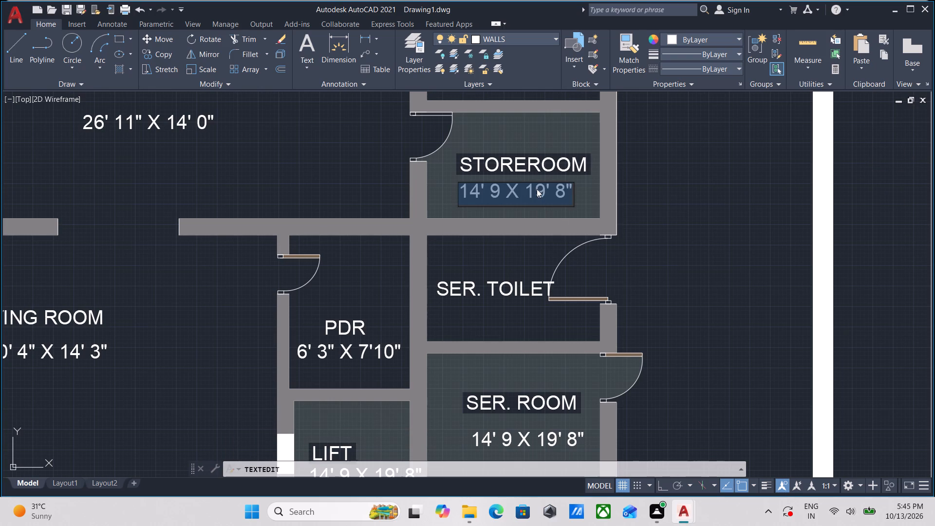
pyautogui.write("8'")
pyautogui.press('space')
pyautogui.write('10')
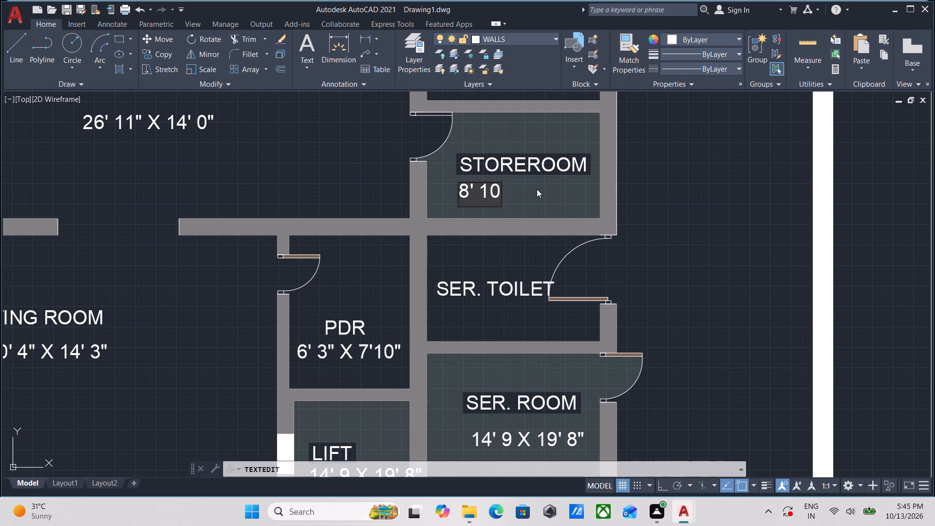
pyautogui.hotkey('shift', '"')
pyautogui.press('Return')
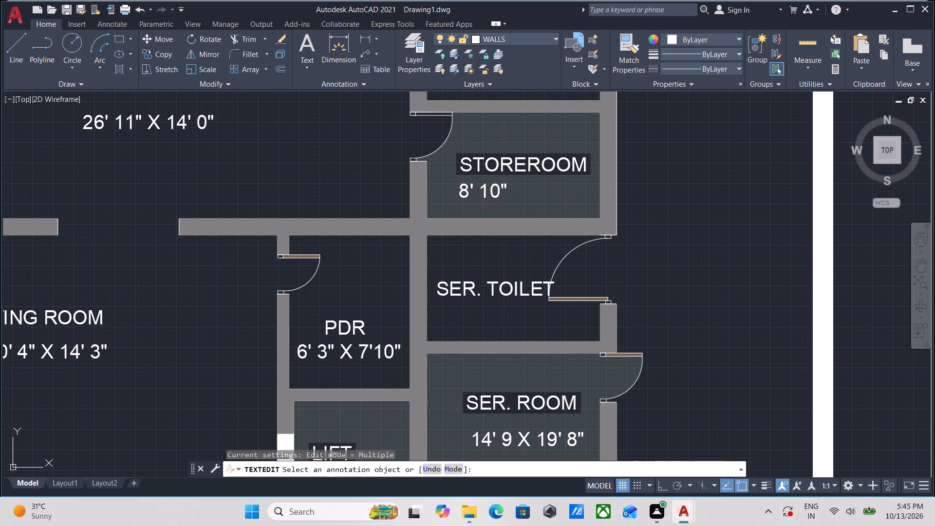
pyautogui.press('Return')
# Complete the dimension text under the STOREROOM label so it reads 8' 10" X 5' 5".
pyautogui.scroll(-1, 537, 189)
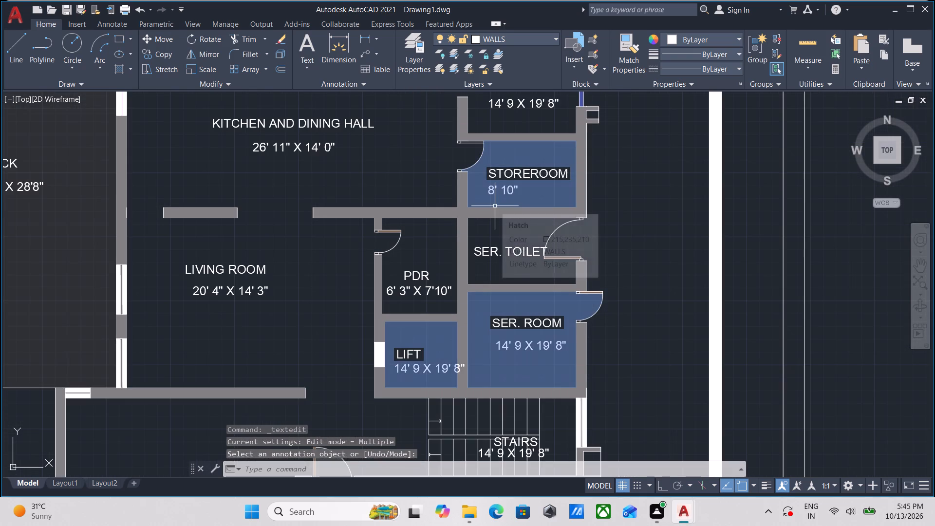
pyautogui.scroll(2, 486, 191)
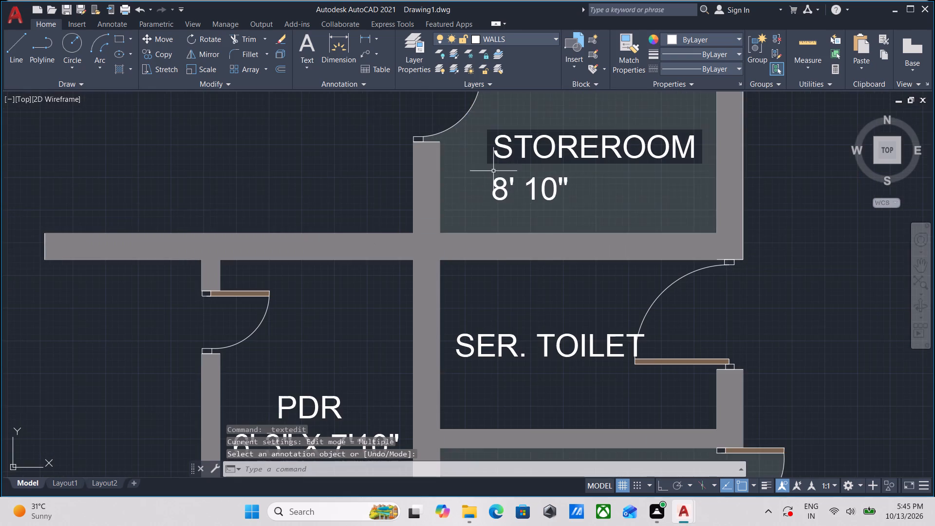
pyautogui.doubleClick(554, 180)
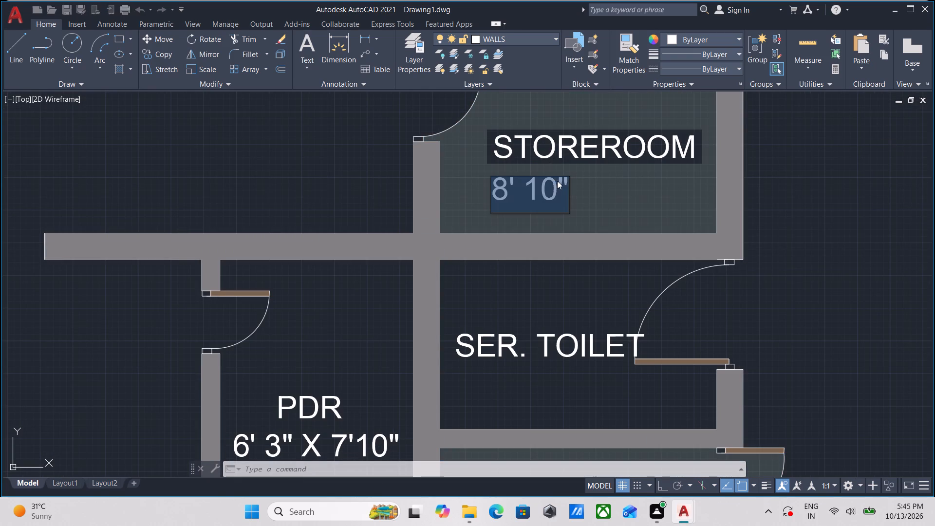
pyautogui.click(562, 182)
pyautogui.click(571, 184)
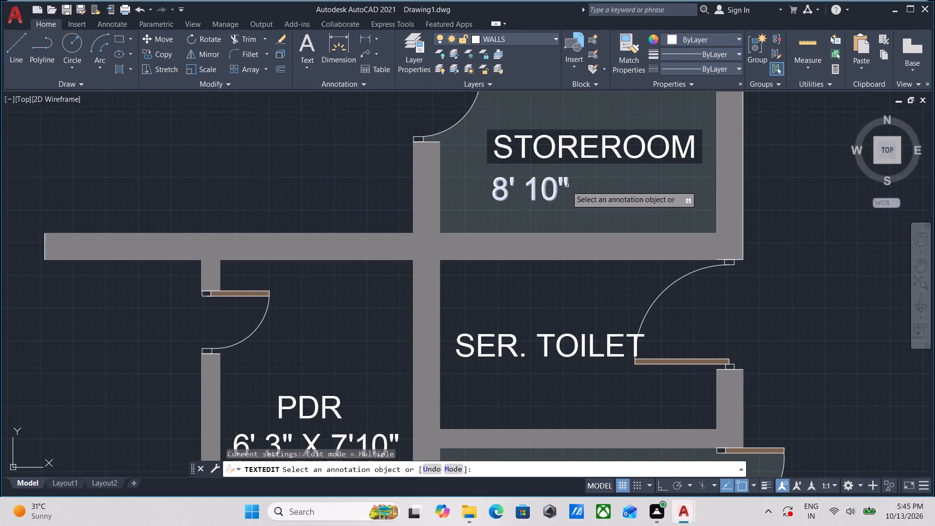
pyautogui.doubleClick(566, 186)
pyautogui.click(566, 186)
pyautogui.click(566, 183)
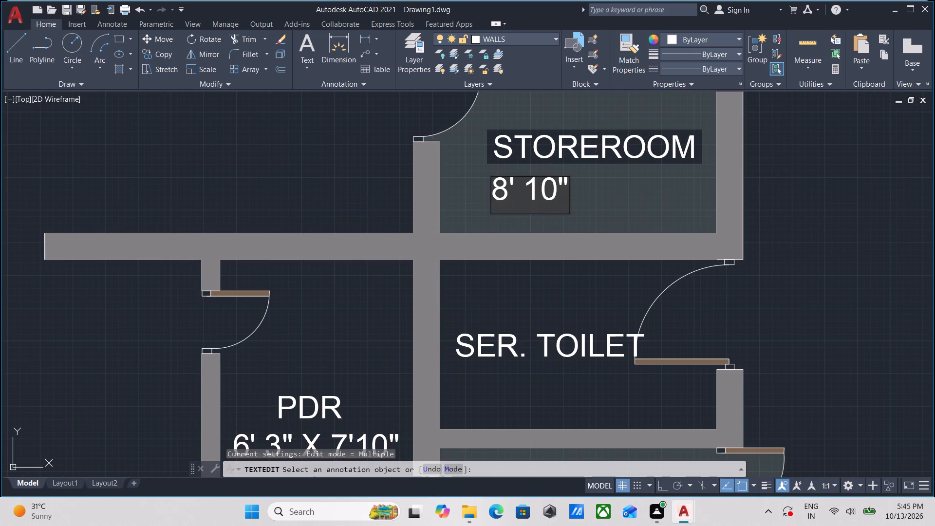
pyautogui.press('space')
pyautogui.write('X')
pyautogui.press('space')
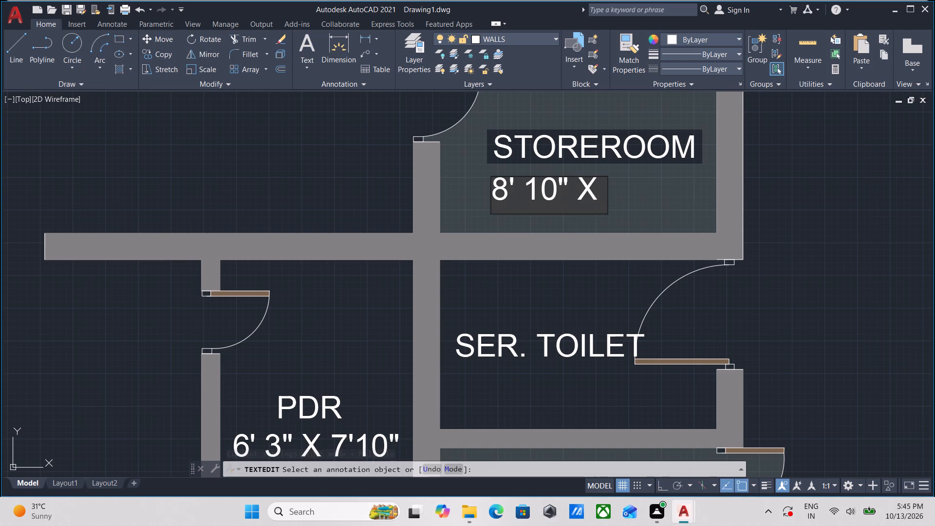
pyautogui.write("5'")
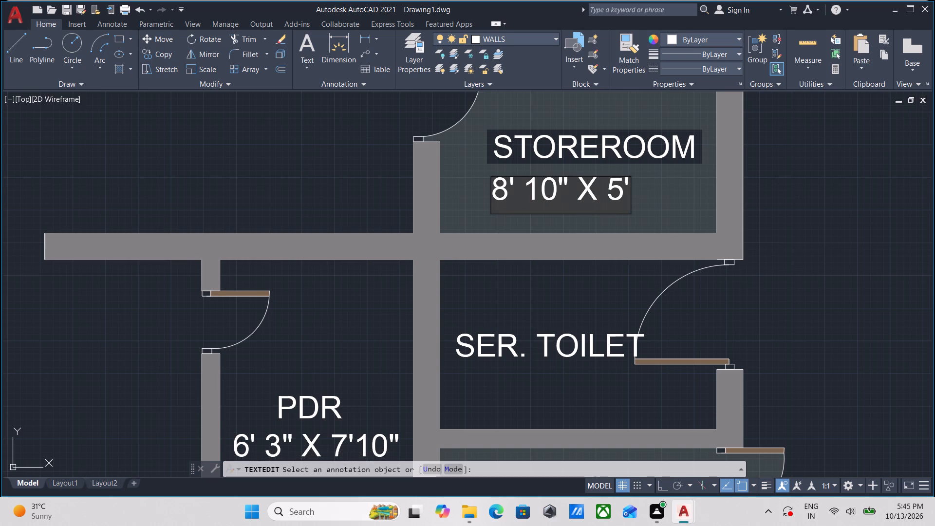
pyautogui.press('space')
pyautogui.write('5')
pyautogui.hotkey('shift', '"')
pyautogui.press('Return')
pyautogui.press('Return')
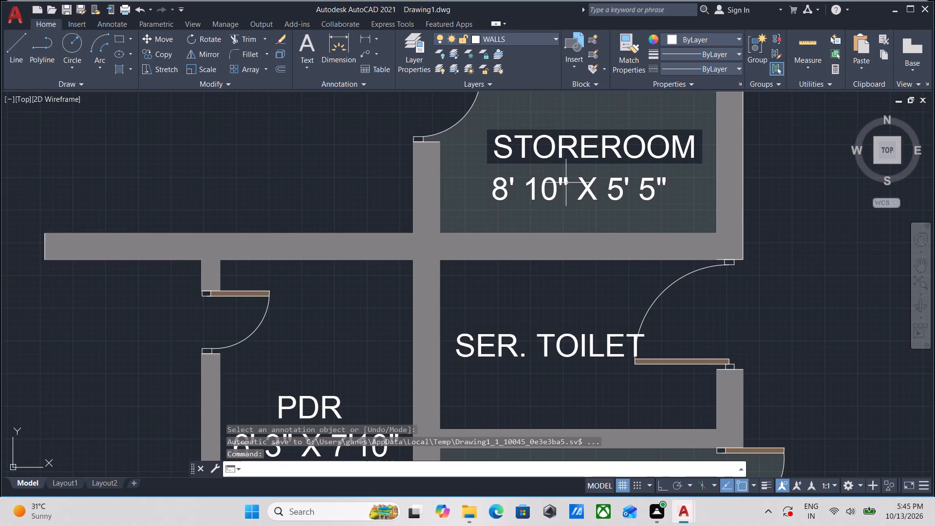
# Replace the placeholder dimension text under the KITCHEN label with 8'10" X 8' 0".
pyautogui.scroll(-3, 566, 183)
pyautogui.moveTo(566, 183); pyautogui.dragTo(430, 351, button='middle')
pyautogui.moveTo(551, 151); pyautogui.dragTo(513, 231, button='middle')
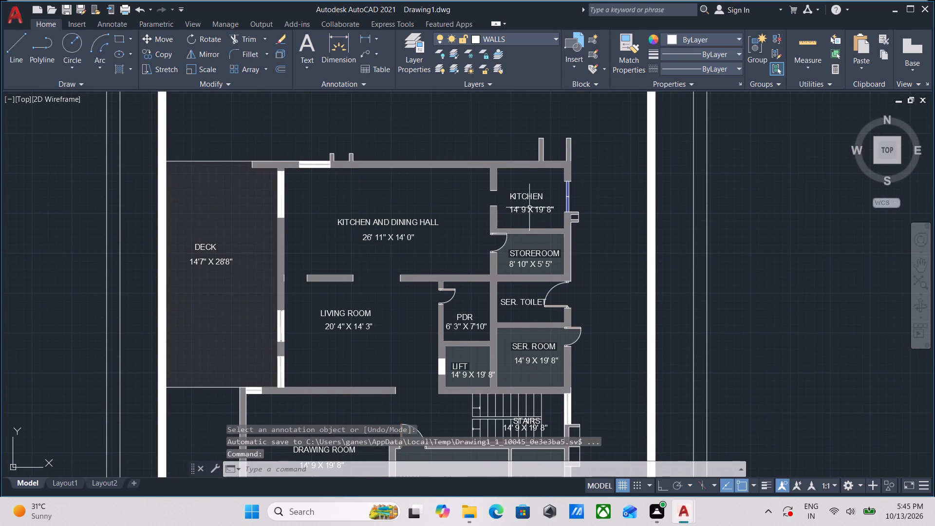
pyautogui.doubleClick(528, 210)
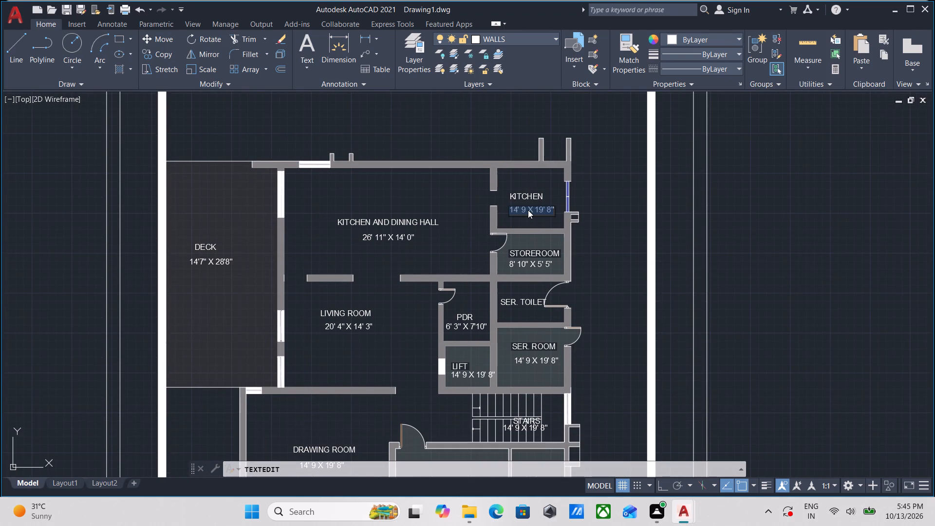
pyautogui.write("8'")
pyautogui.write('10')
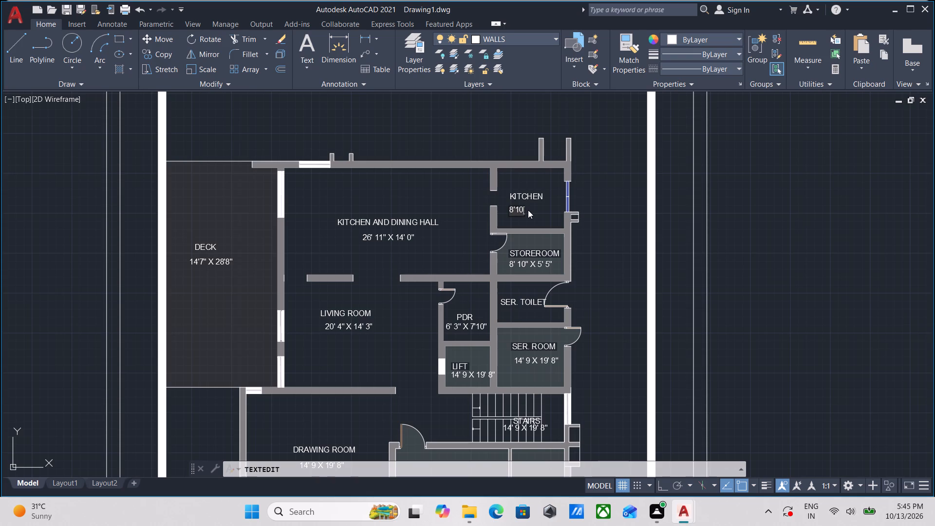
pyautogui.hotkey('shift', '"')
pyautogui.press('space')
pyautogui.write('X')
pyautogui.press('space')
pyautogui.write("8'")
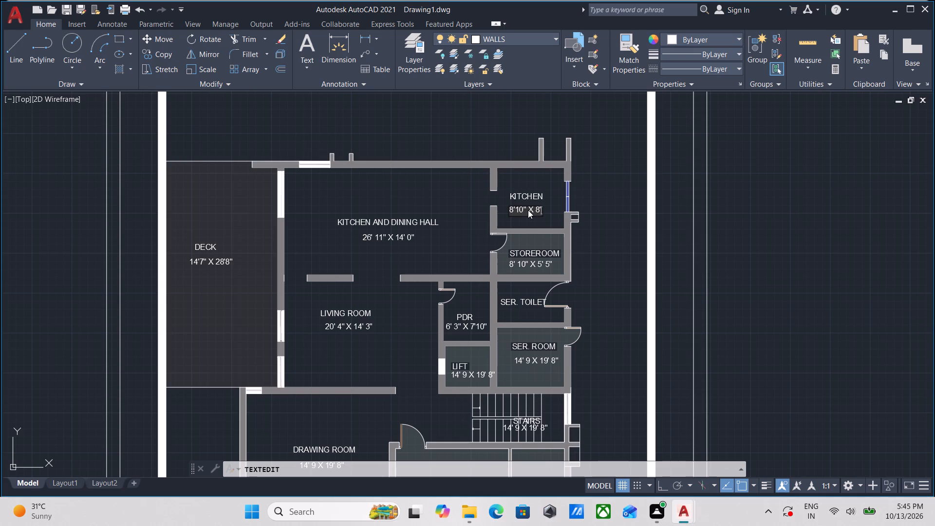
pyautogui.press('space')
pyautogui.press('0')
pyautogui.hotkey('shift', '"')
pyautogui.press('Return')
pyautogui.press('Return')
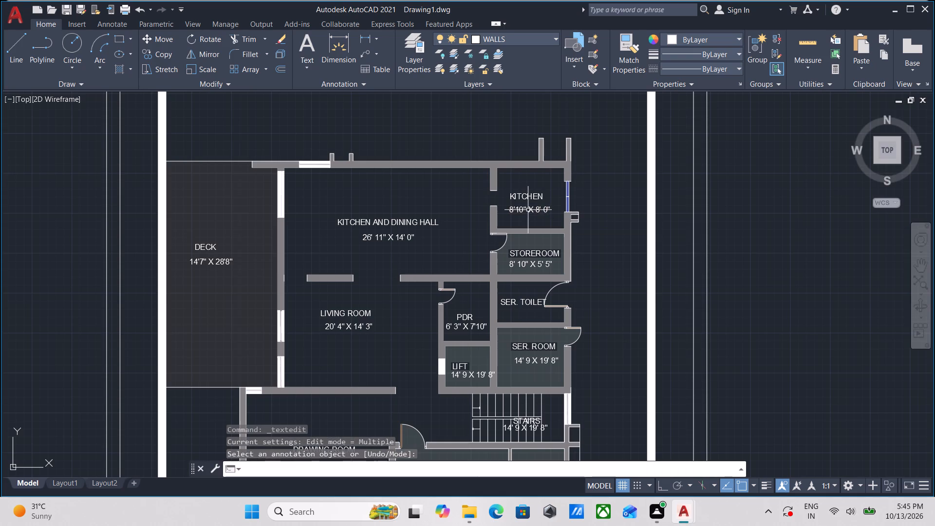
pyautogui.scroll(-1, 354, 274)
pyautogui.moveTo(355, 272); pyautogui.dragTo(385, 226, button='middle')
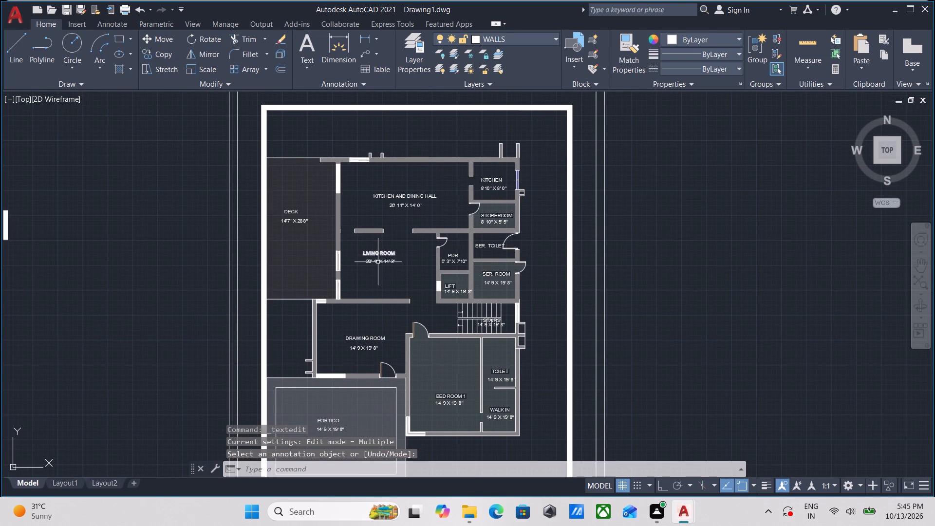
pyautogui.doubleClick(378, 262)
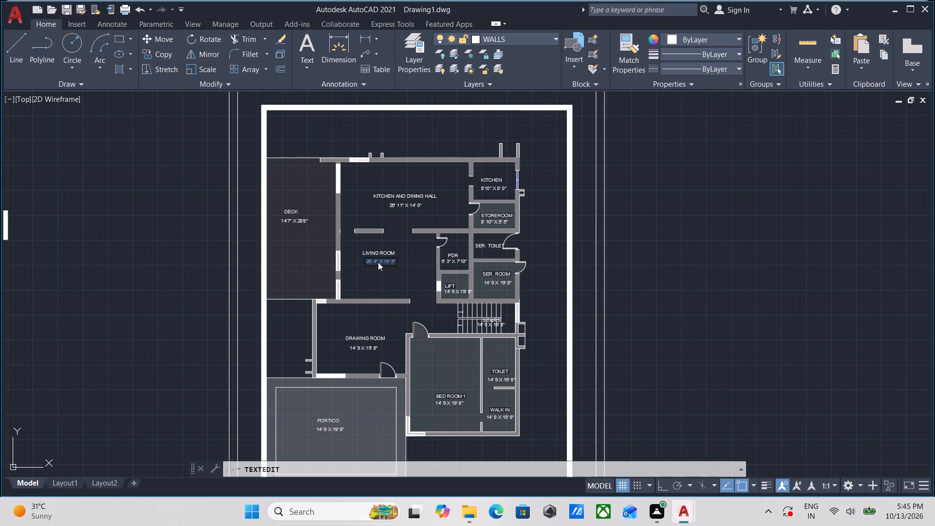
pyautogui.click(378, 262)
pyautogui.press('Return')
# Replace the placeholder dimension text under the DRAWING ROOM label with 18' 8" X 14' 9".
pyautogui.moveTo(393, 273); pyautogui.dragTo(389, 200, button='middle')
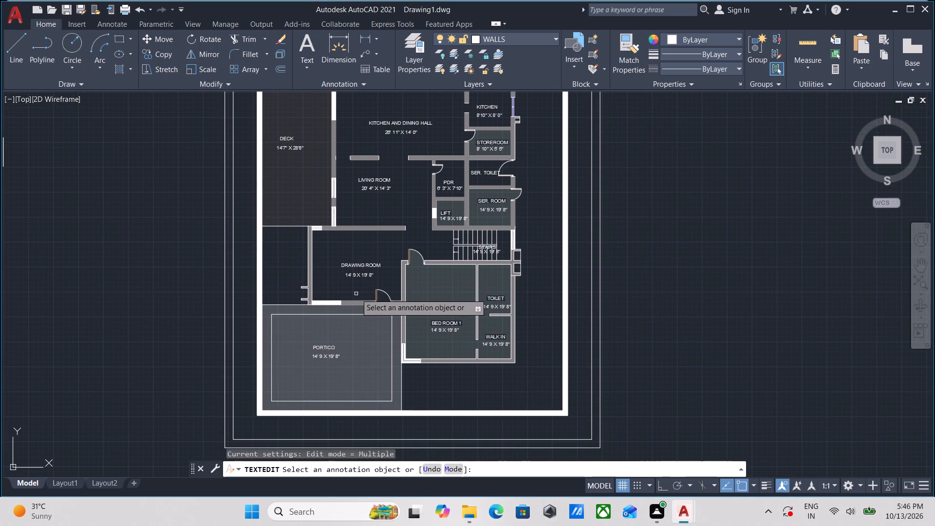
pyautogui.scroll(2, 356, 294)
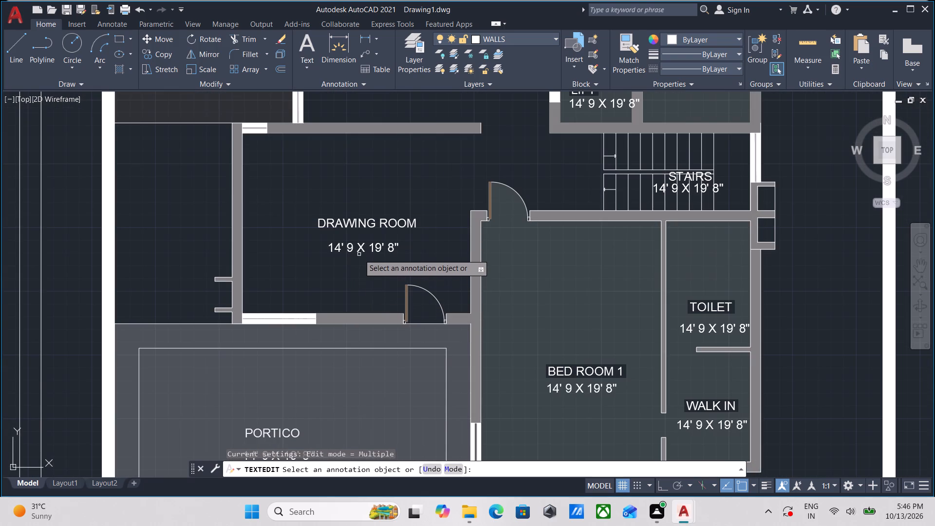
pyautogui.doubleClick(341, 248)
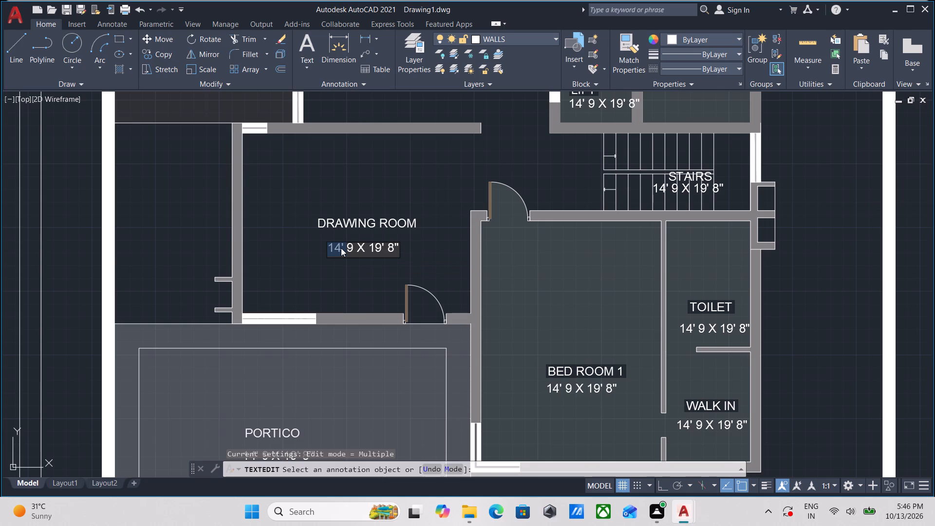
pyautogui.click(401, 245)
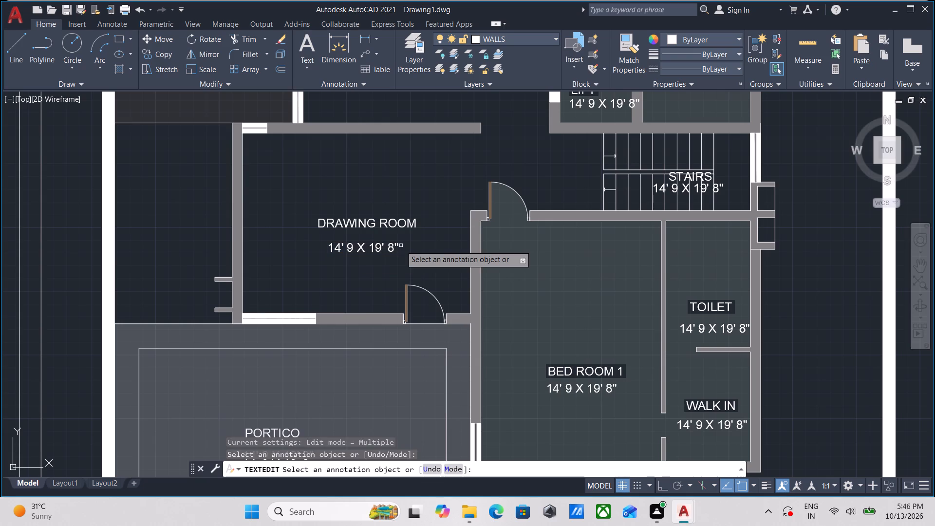
pyautogui.doubleClick(389, 245)
pyautogui.moveTo(396, 246); pyautogui.dragTo(328, 247)
pyautogui.press('1')
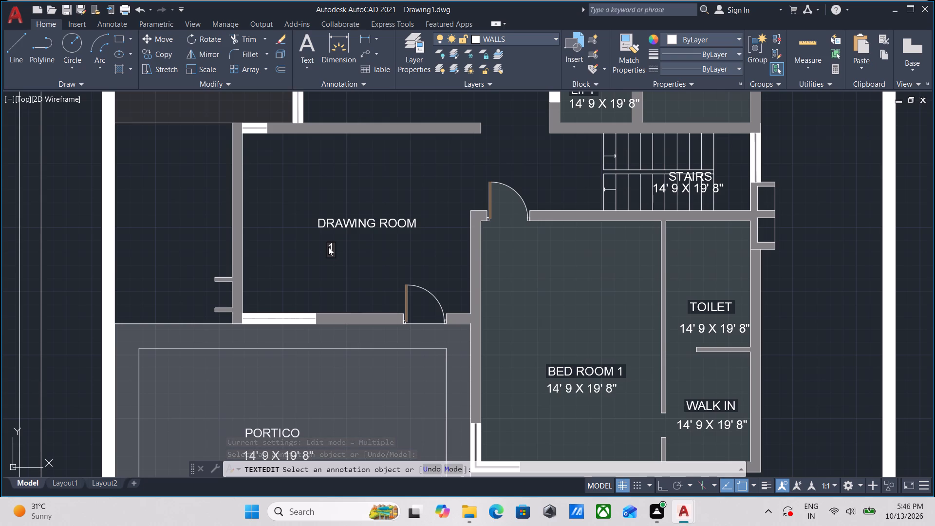
pyautogui.write("8'")
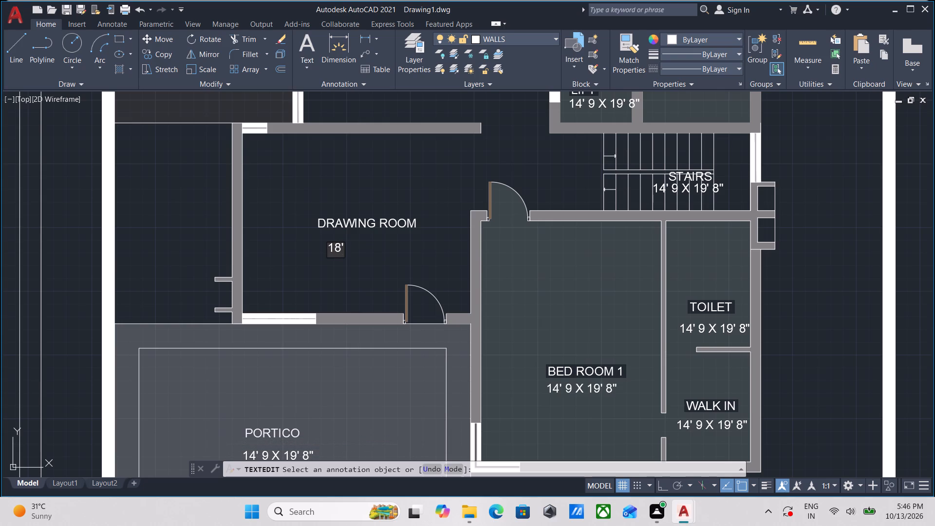
pyautogui.press('space')
pyautogui.write('8')
pyautogui.write('" X')
pyautogui.press('space')
pyautogui.write("14'")
pyautogui.press('space')
pyautogui.press('9')
pyautogui.hotkey('shift', '"')
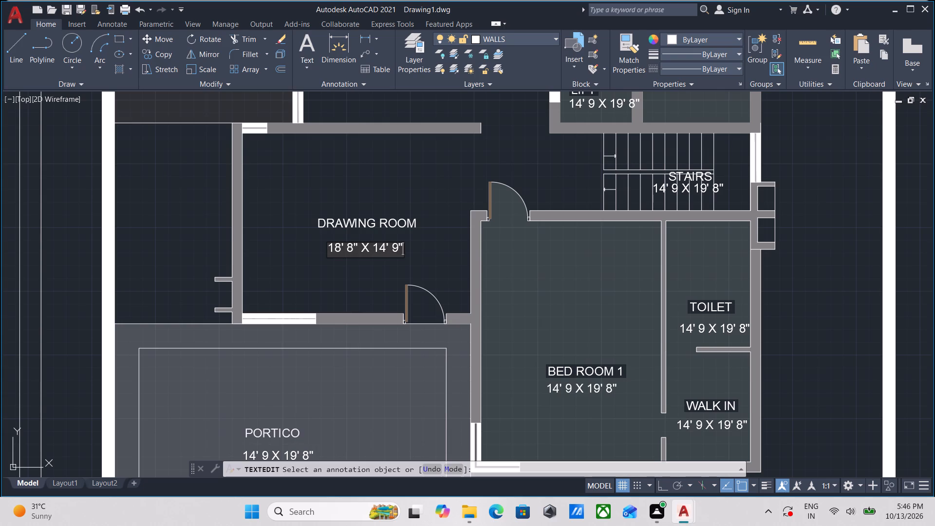
pyautogui.press('Return')
pyautogui.press('Return')
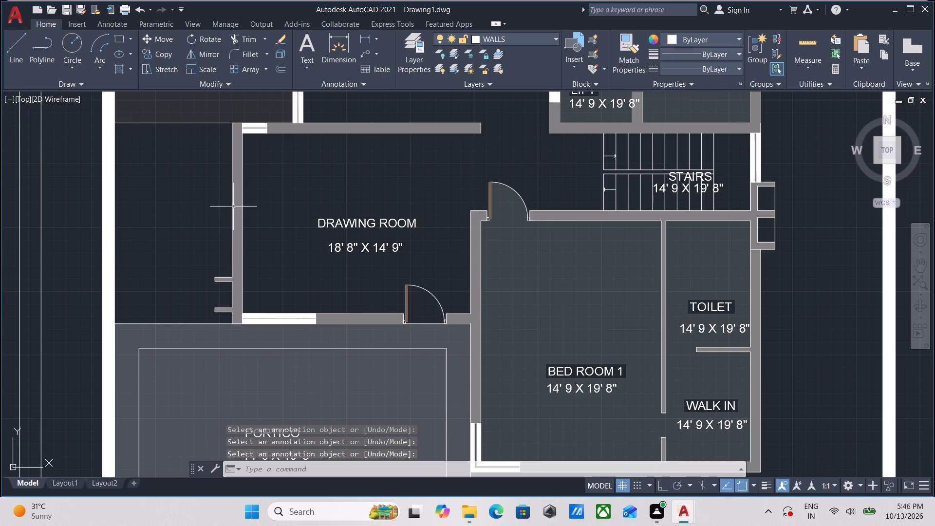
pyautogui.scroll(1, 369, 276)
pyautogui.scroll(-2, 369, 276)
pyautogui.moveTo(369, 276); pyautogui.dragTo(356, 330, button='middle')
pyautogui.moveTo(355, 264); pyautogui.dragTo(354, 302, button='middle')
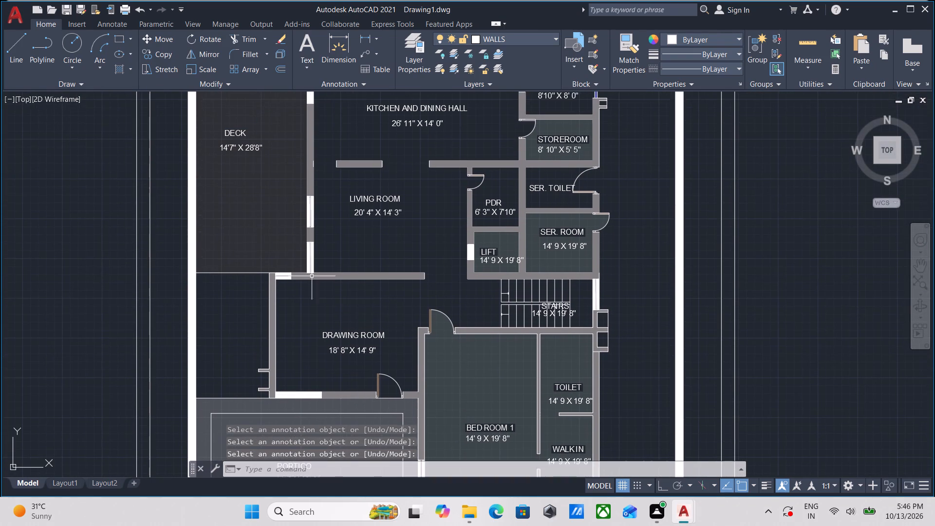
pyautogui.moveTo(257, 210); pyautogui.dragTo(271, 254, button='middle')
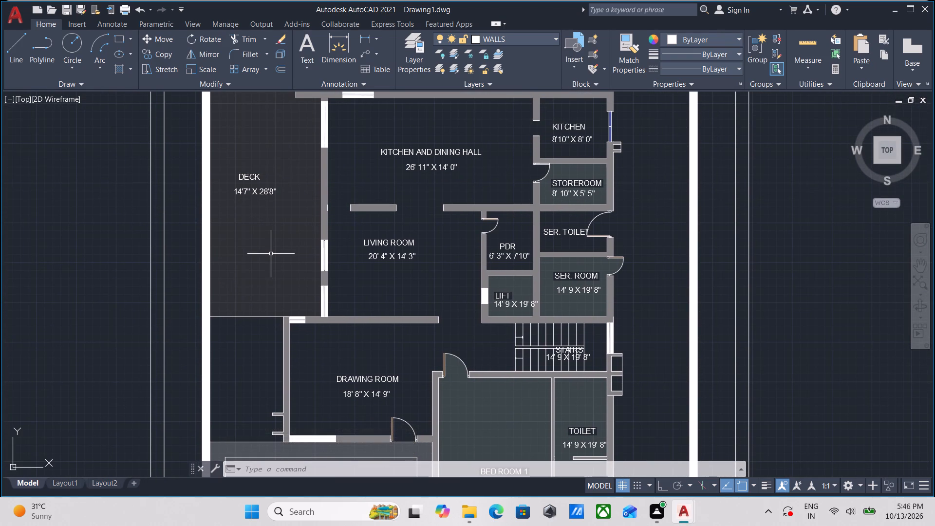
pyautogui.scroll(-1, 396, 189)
# Replace the placeholder dimension text under the WALK IN label with 6' 11" X 10' 4".
pyautogui.moveTo(398, 225); pyautogui.dragTo(409, 161, button='middle')
pyautogui.scroll(3, 470, 304)
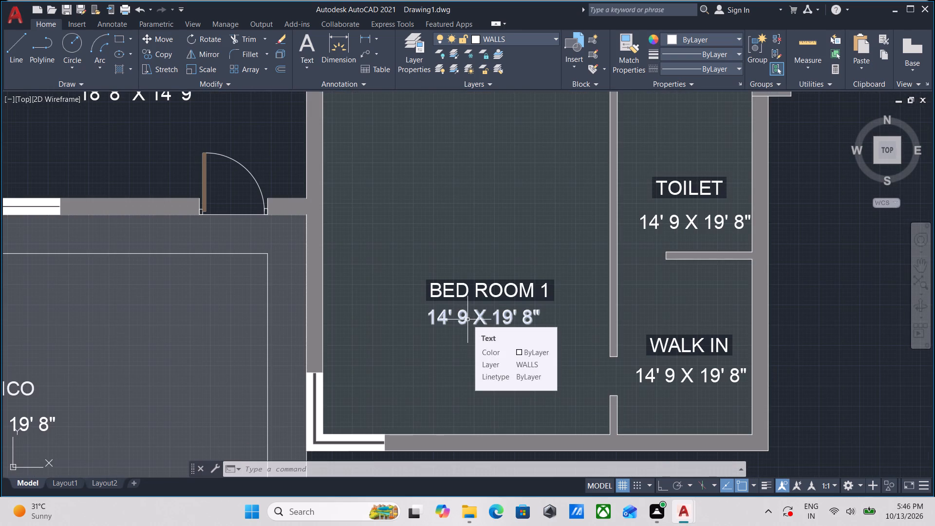
pyautogui.doubleClick(681, 377)
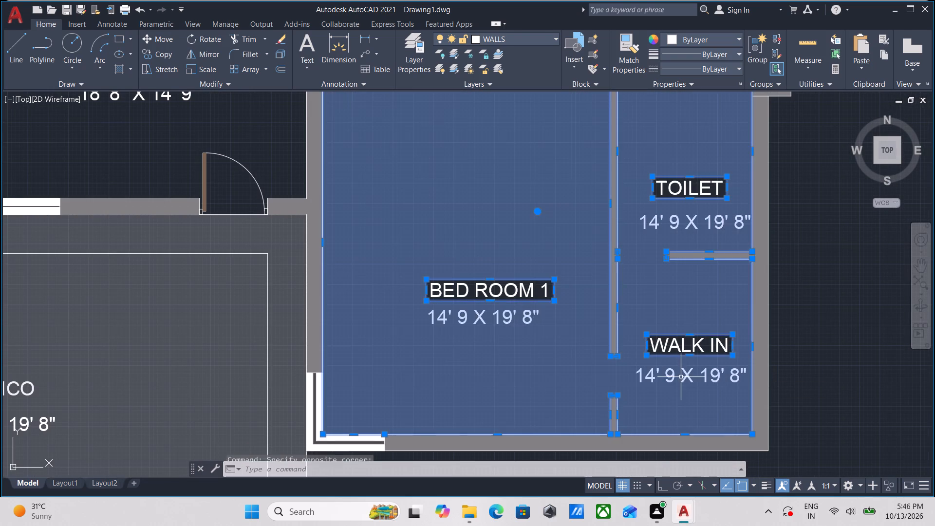
pyautogui.moveTo(681, 377); pyautogui.dragTo(567, 371, button='middle')
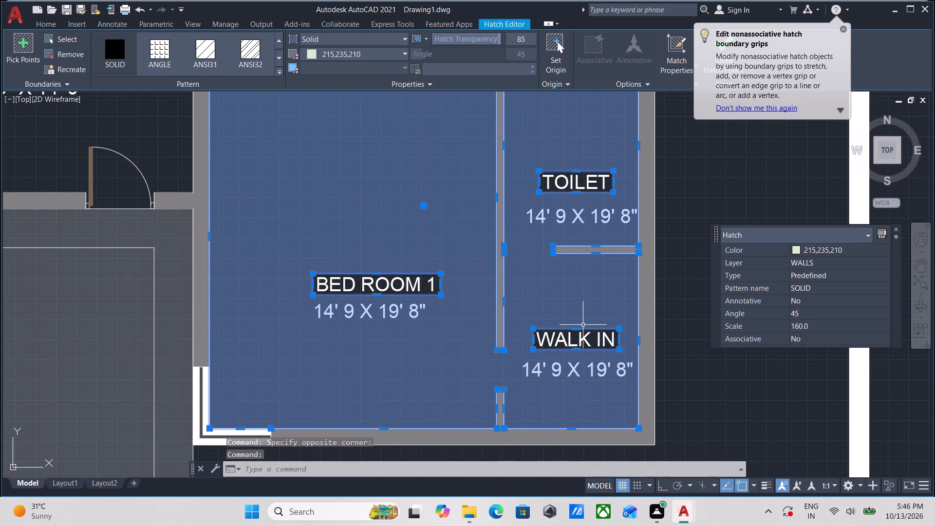
pyautogui.press('Escape')
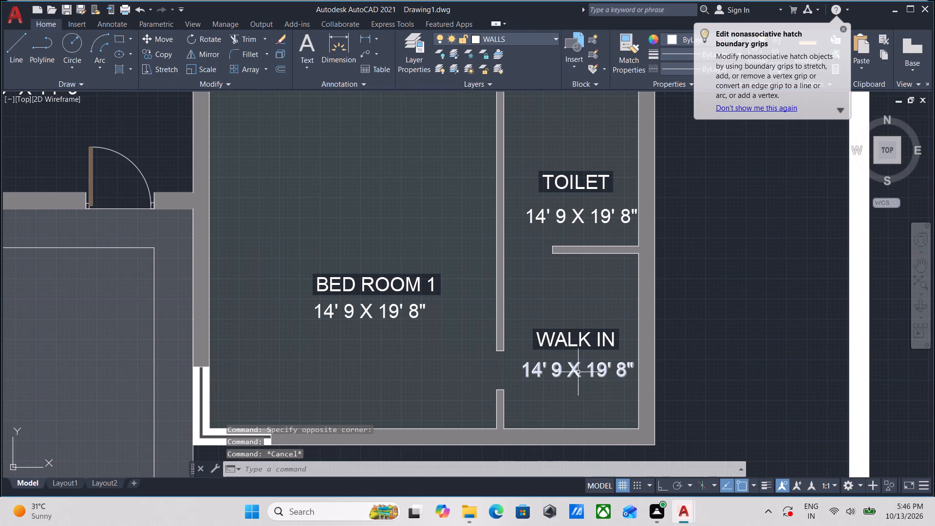
pyautogui.doubleClick(578, 372)
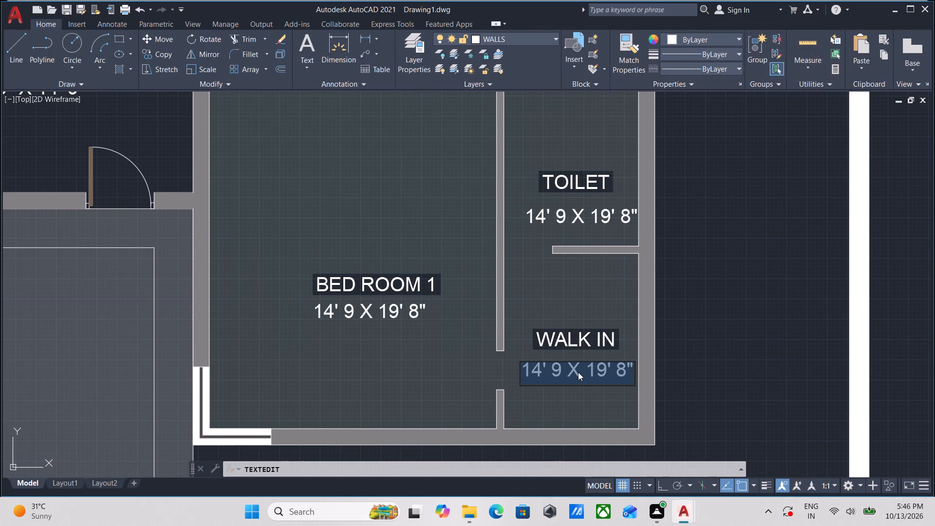
pyautogui.write("6'")
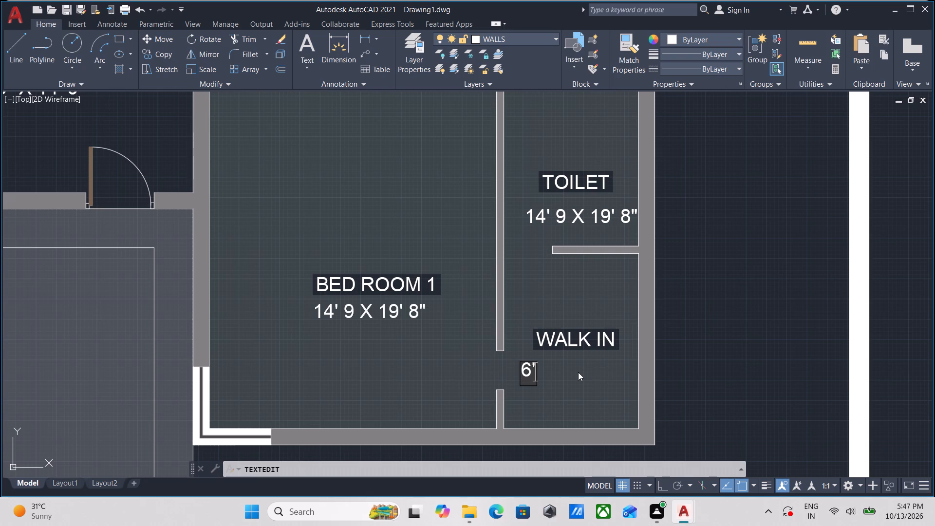
pyautogui.press('space')
pyautogui.write('11')
pyautogui.hotkey('shift', '"')
pyautogui.press('space')
pyautogui.write('X')
pyautogui.press('space')
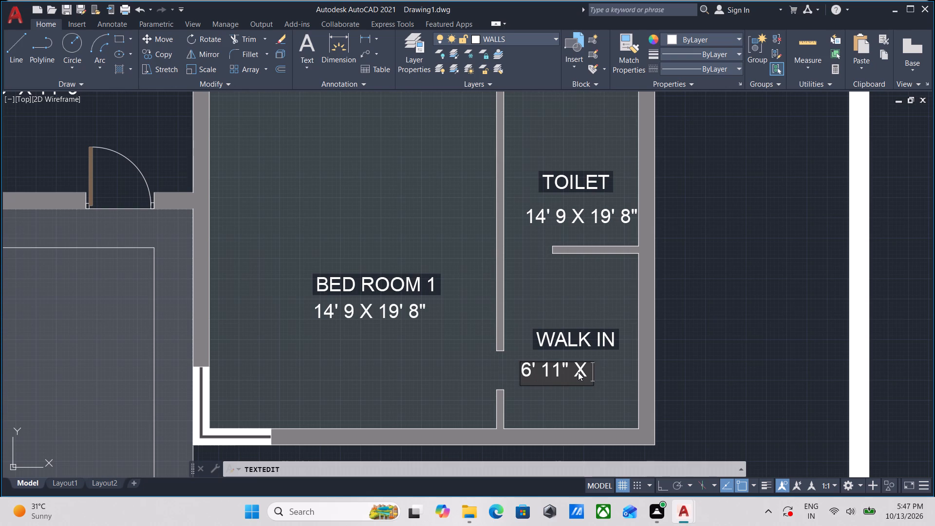
pyautogui.write("10' 4")
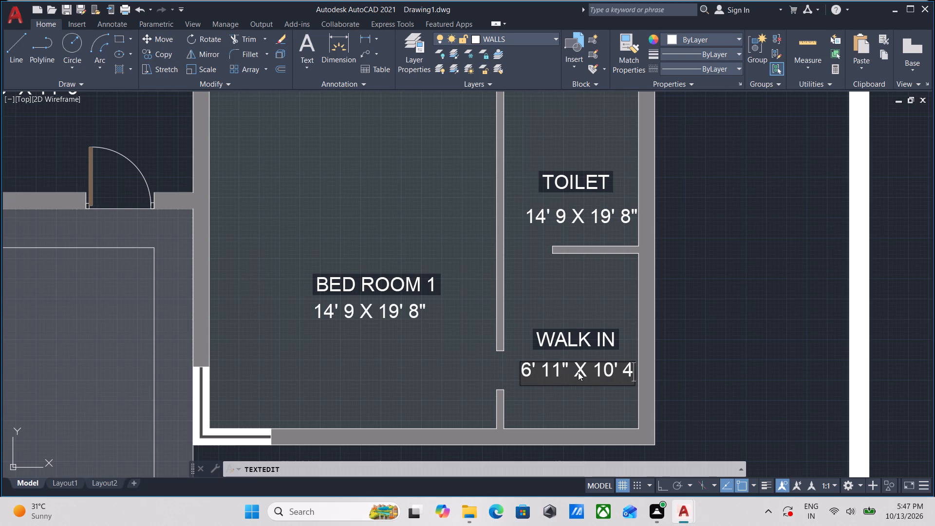
pyautogui.hotkey('shift', '"')
pyautogui.press('Return')
pyautogui.press('Return')
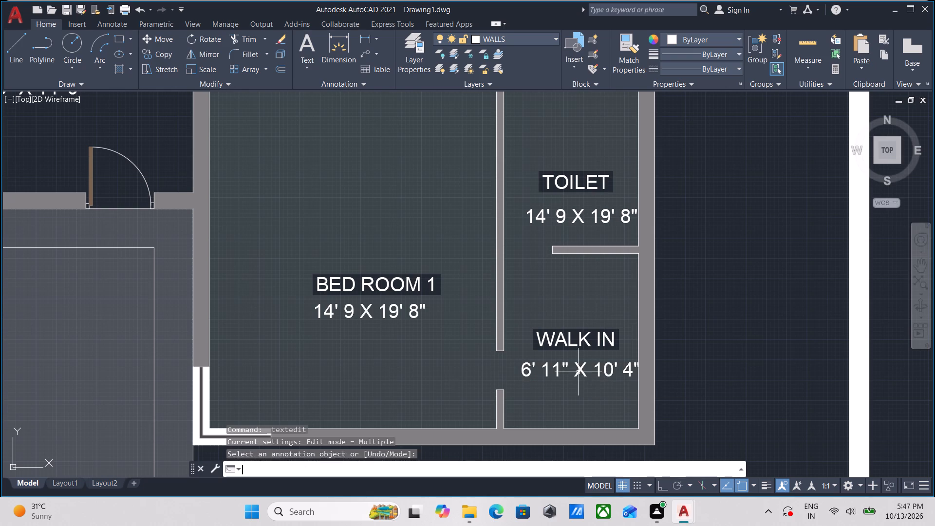
pyautogui.press('Escape')
# Shift the WALK IN dimension text left, away from the outer wall, so it starts at the bedroom doorway opening.
pyautogui.scroll(3, 598, 413)
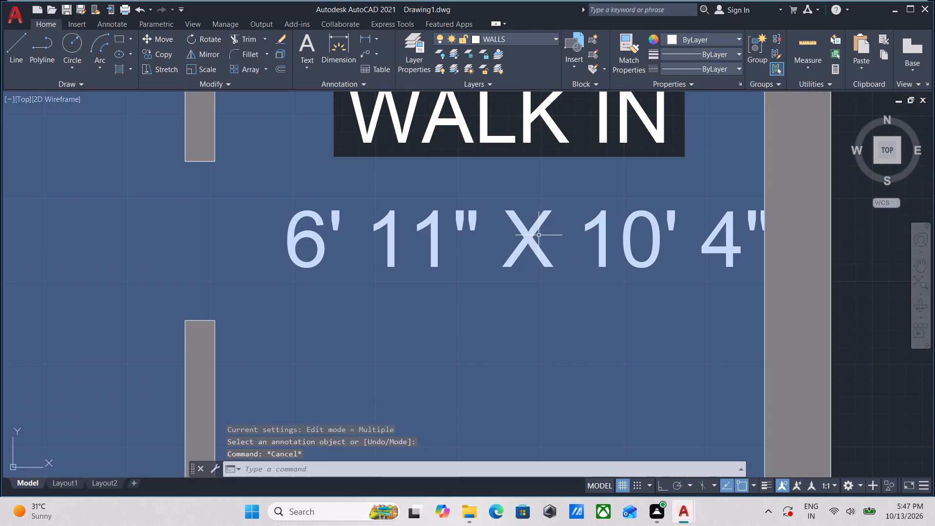
pyautogui.click(537, 236)
pyautogui.scroll(-1, 537, 236)
pyautogui.press('Escape')
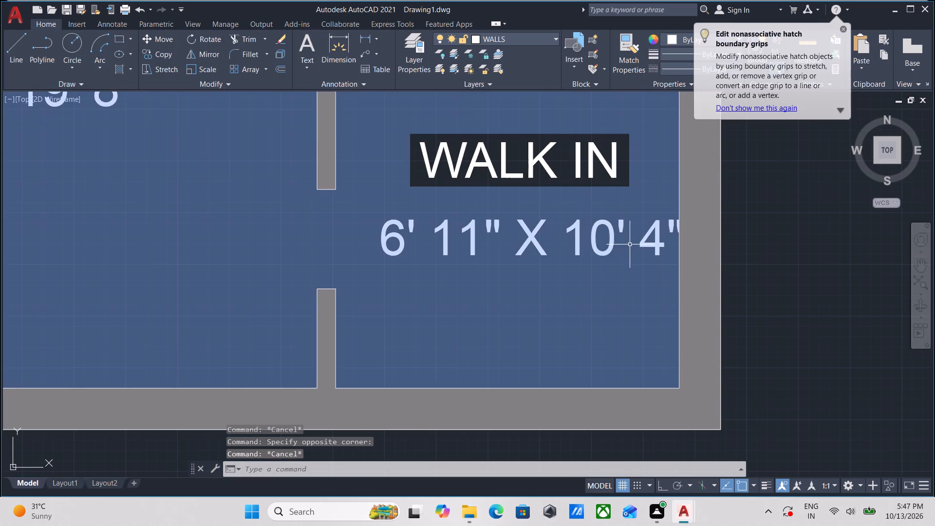
pyautogui.scroll(-4, 581, 227)
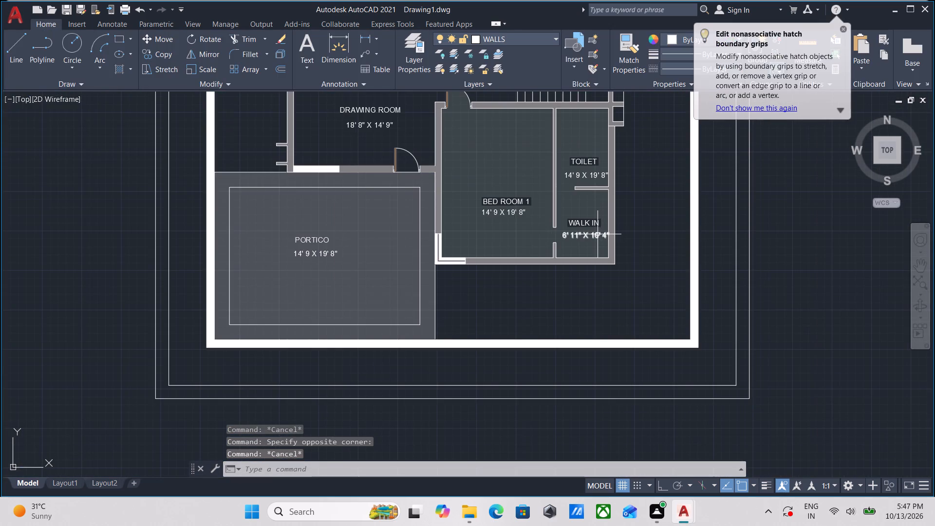
pyautogui.click(598, 234)
pyautogui.scroll(4, 559, 236)
pyautogui.click(576, 240)
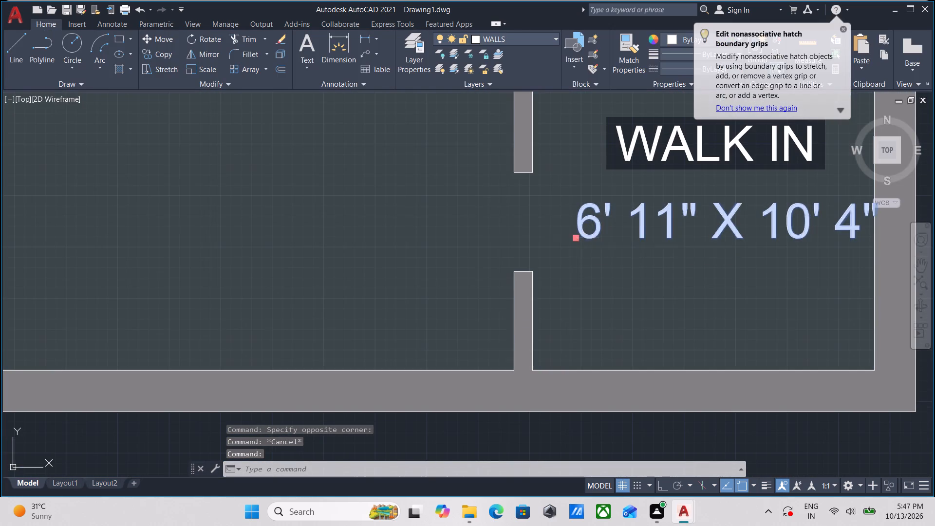
pyautogui.click(505, 237)
pyautogui.press('Escape')
# Replace the placeholder dimension text under the TOILET label beside BED ROOM 1 with 6'11" X 10' 4".
pyautogui.scroll(-2, 507, 236)
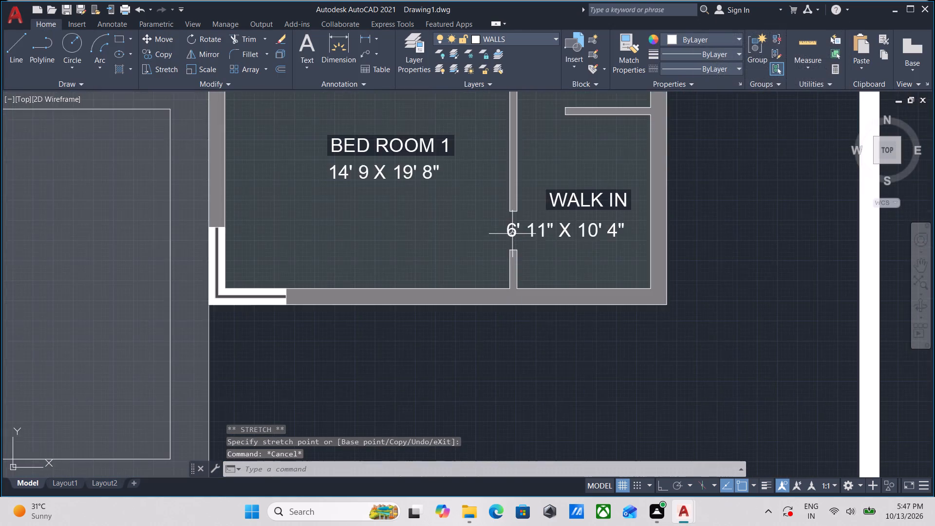
pyautogui.scroll(2, 523, 227)
pyautogui.scroll(-2, 523, 227)
pyautogui.moveTo(523, 227); pyautogui.dragTo(524, 317, button='middle')
pyautogui.scroll(-1, 536, 233)
pyautogui.moveTo(536, 233); pyautogui.dragTo(516, 300, button='middle')
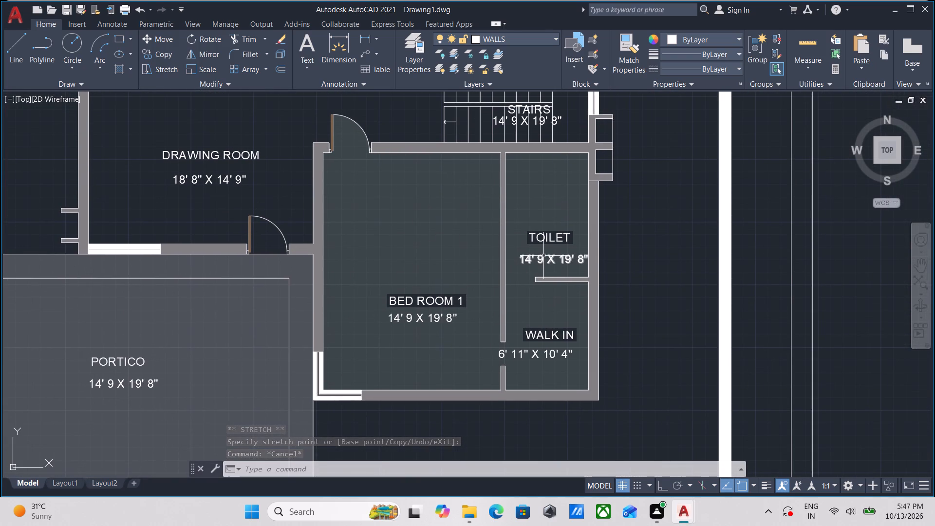
pyautogui.doubleClick(543, 256)
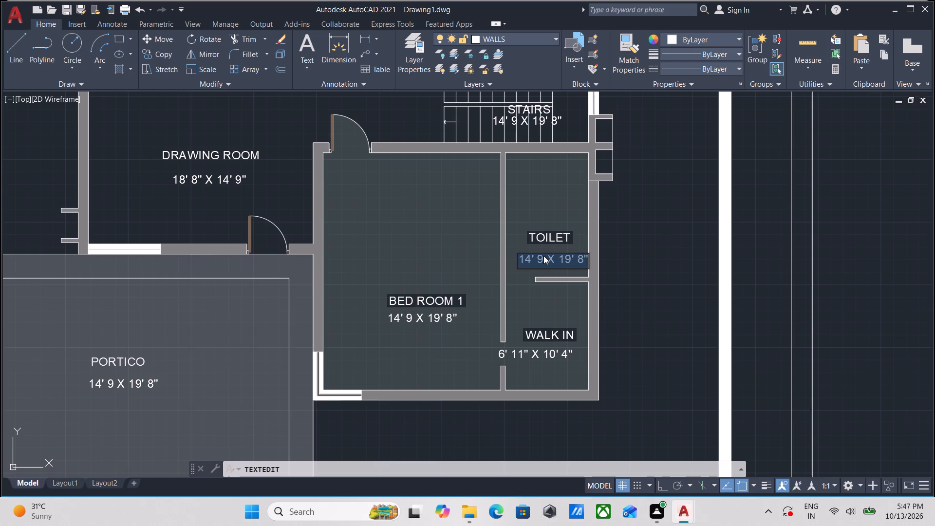
pyautogui.press('6')
pyautogui.press("'")
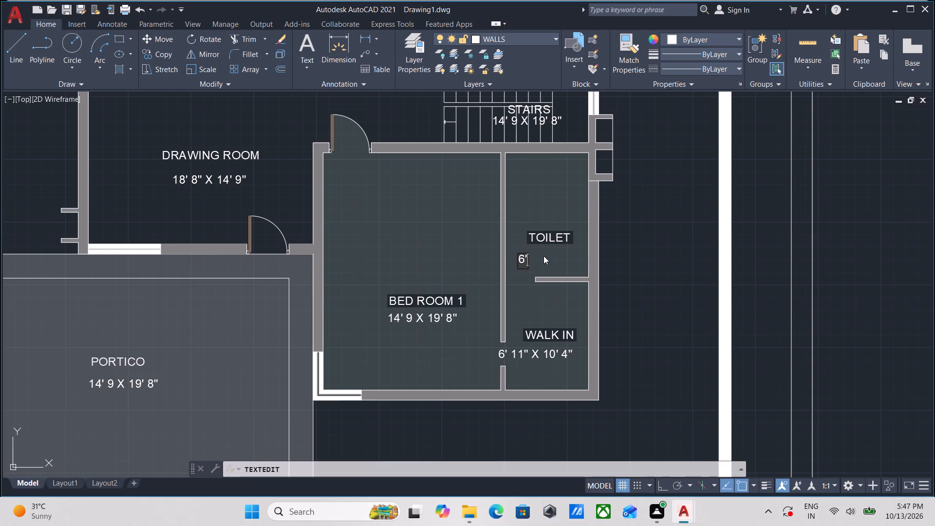
pyautogui.press('space')
pyautogui.write('1')
pyautogui.press('BackSpace')
pyautogui.press('BackSpace')
pyautogui.press('1')
pyautogui.press('1')
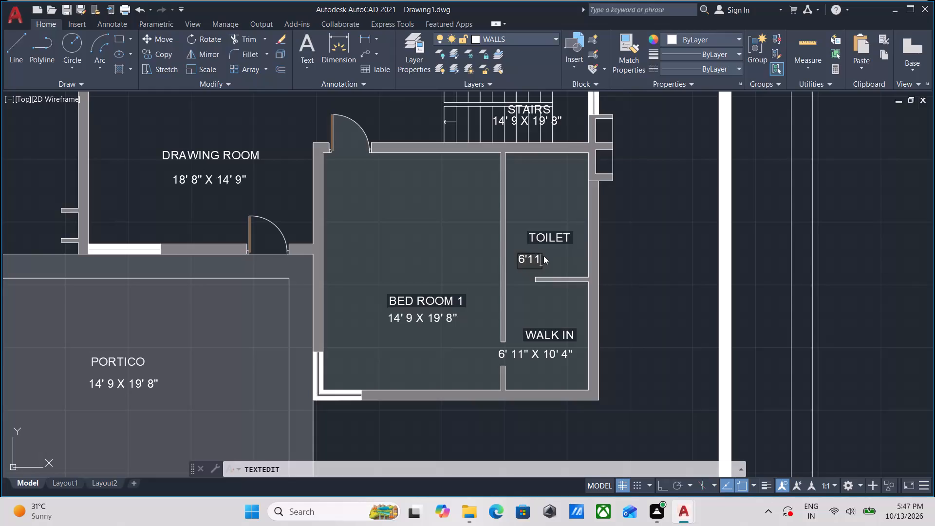
pyautogui.hotkey('shift', '"')
pyautogui.press('space')
pyautogui.write('X')
pyautogui.press('space')
pyautogui.write("10'")
pyautogui.press('space')
pyautogui.write('4')
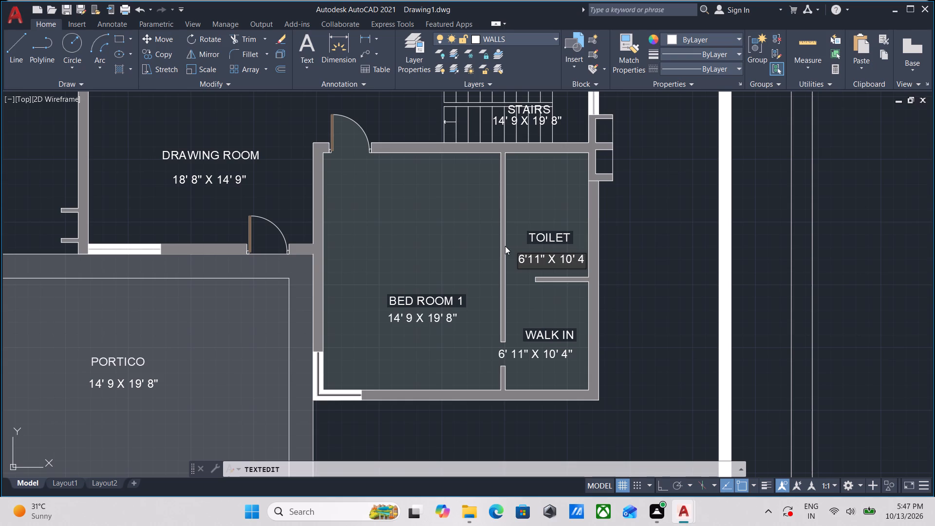
pyautogui.hotkey('shift', '"')
pyautogui.press('Return')
pyautogui.press('Return')
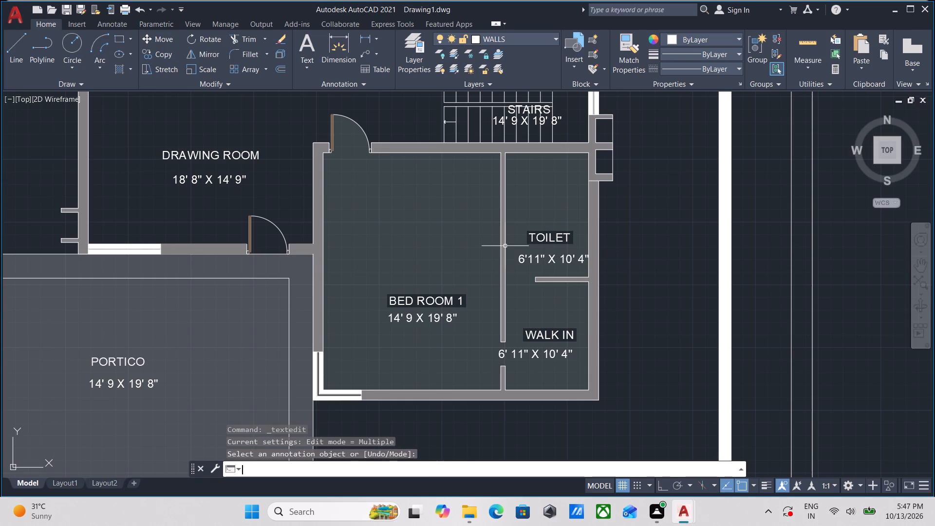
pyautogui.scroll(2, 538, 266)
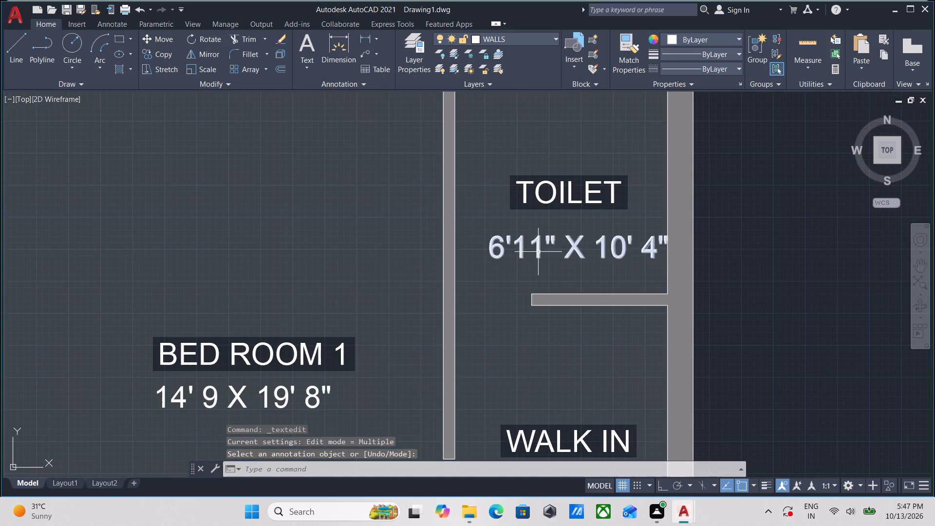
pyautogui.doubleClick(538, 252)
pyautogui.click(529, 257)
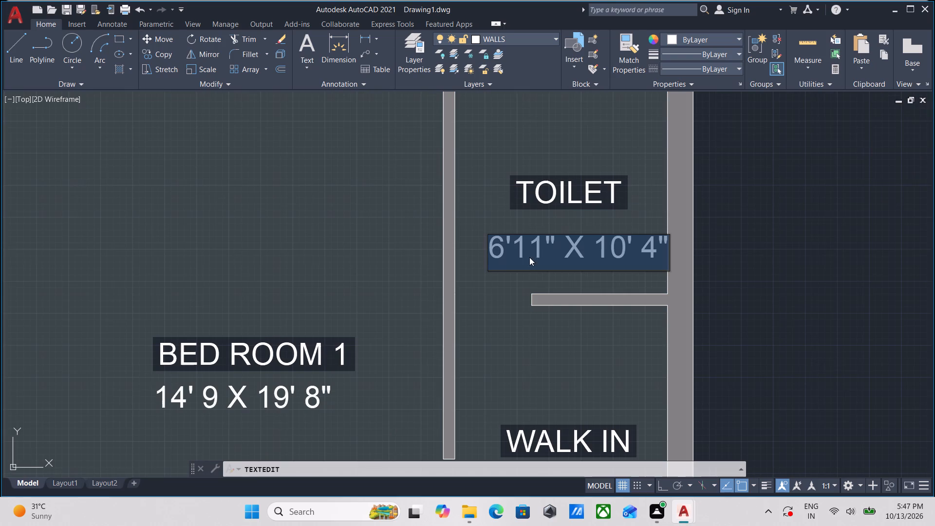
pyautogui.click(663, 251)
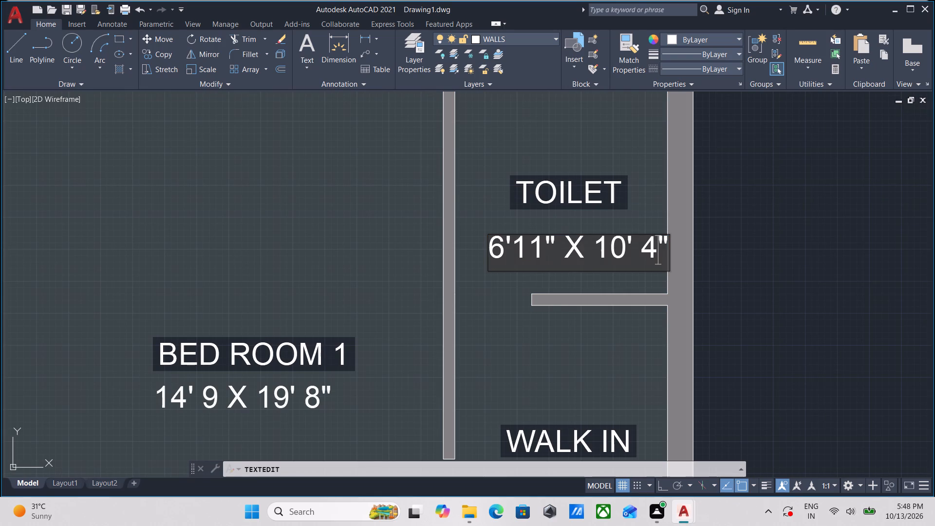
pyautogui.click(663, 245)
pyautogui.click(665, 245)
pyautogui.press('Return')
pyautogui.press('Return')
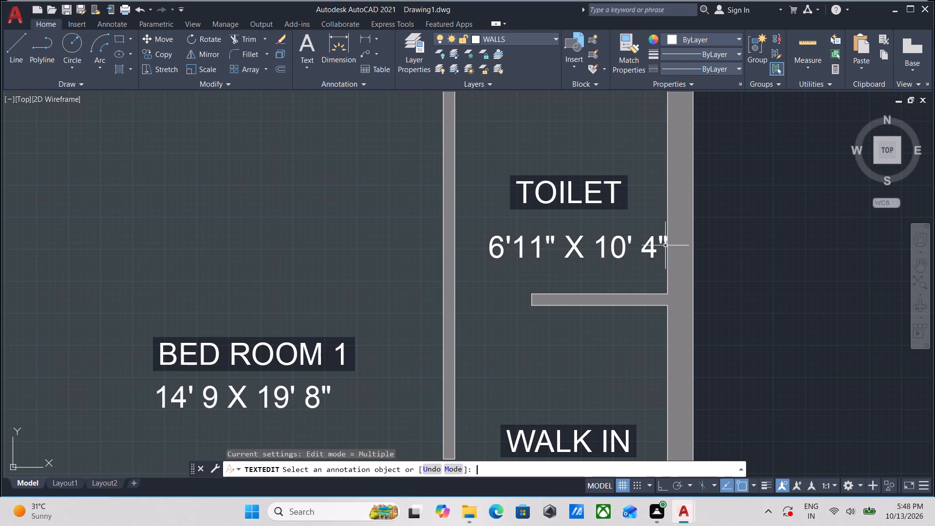
# Replace the placeholder dimension text under the SER. ROOM label with 8'10" X 7' 10".
pyautogui.scroll(-2, 635, 256)
pyautogui.scroll(2, 616, 252)
pyautogui.scroll(-3, 580, 256)
pyautogui.moveTo(580, 256); pyautogui.dragTo(561, 292, button='middle')
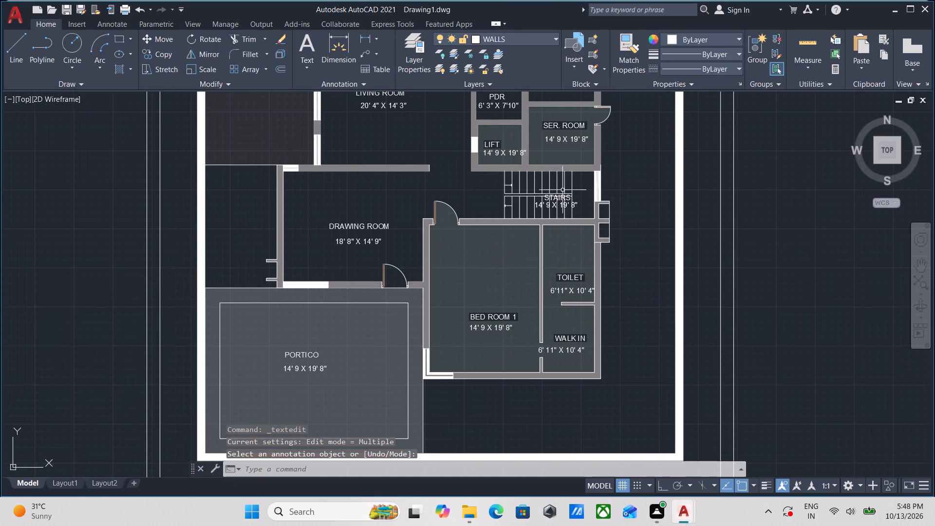
pyautogui.moveTo(560, 186); pyautogui.dragTo(541, 247, button='middle')
pyautogui.moveTo(467, 207); pyautogui.dragTo(464, 240, button='middle')
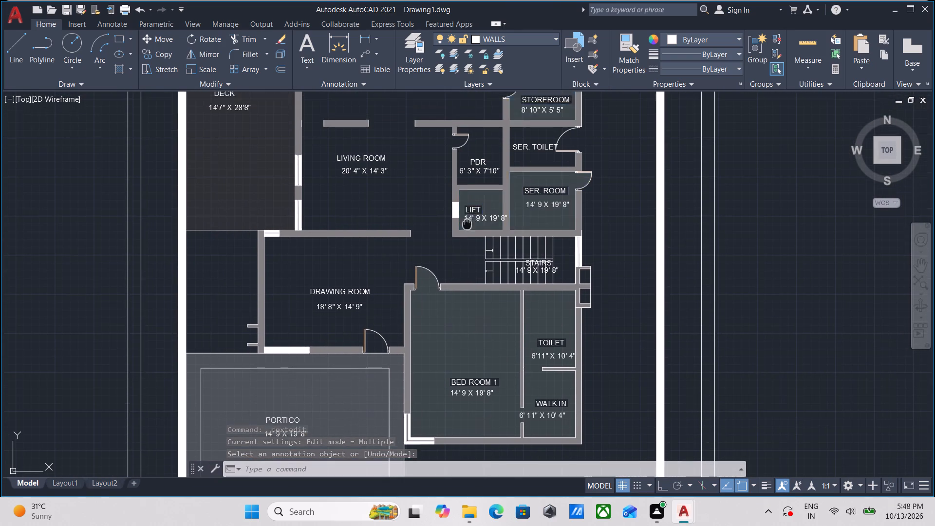
pyautogui.moveTo(464, 240); pyautogui.dragTo(459, 263, button='middle')
pyautogui.moveTo(509, 223); pyautogui.dragTo(513, 241, button='middle')
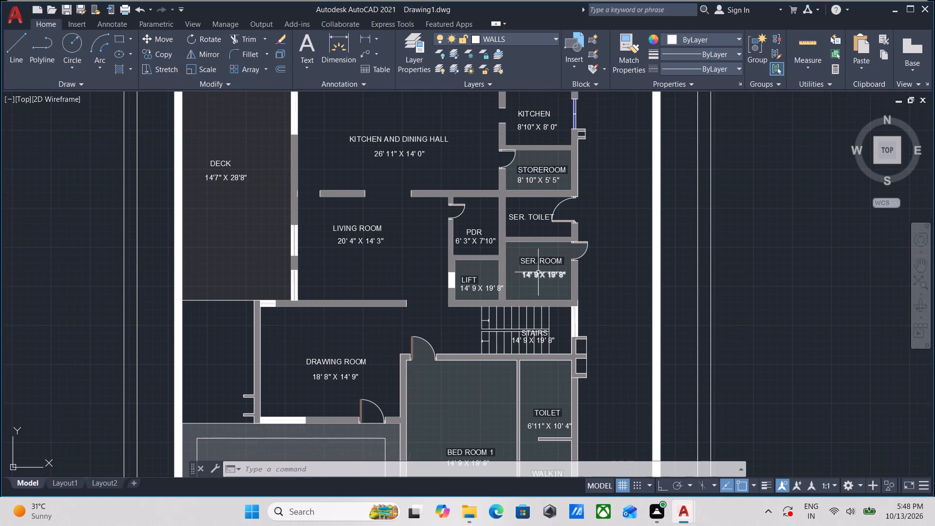
pyautogui.doubleClick(538, 275)
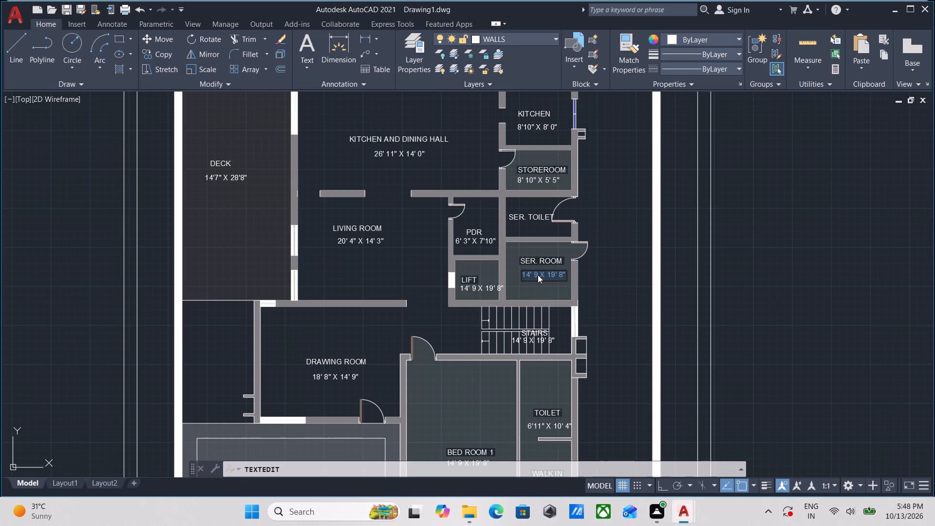
pyautogui.write("8'10")
pyautogui.hotkey('shift', '"')
pyautogui.press('space')
pyautogui.write('X')
pyautogui.press('space')
pyautogui.write("7'")
pyautogui.press('space')
pyautogui.write('10')
pyautogui.hotkey('shift', '"')
pyautogui.press('Return')
pyautogui.press('Return')
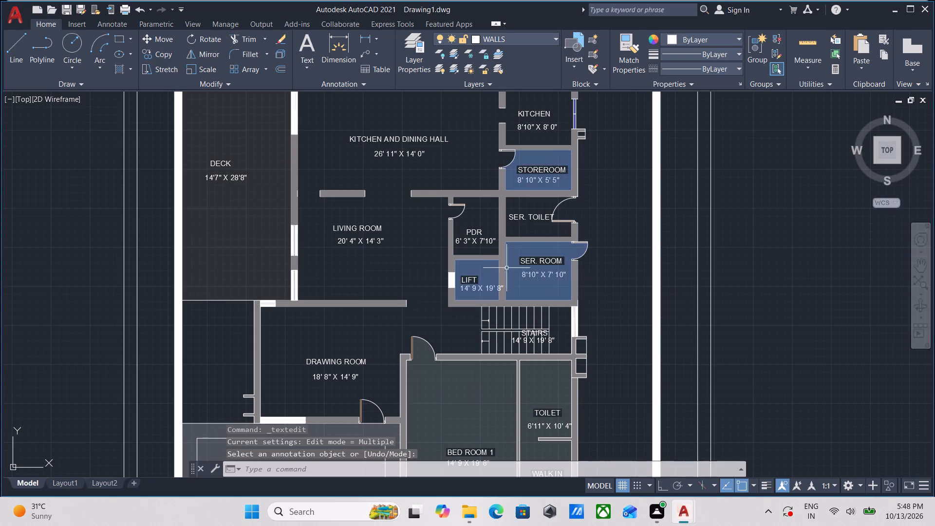
# Copy the SER. ROOM dimension text to just beneath the SER. TOILET label.
pyautogui.scroll(1, 623, 254)
pyautogui.scroll(2, 528, 294)
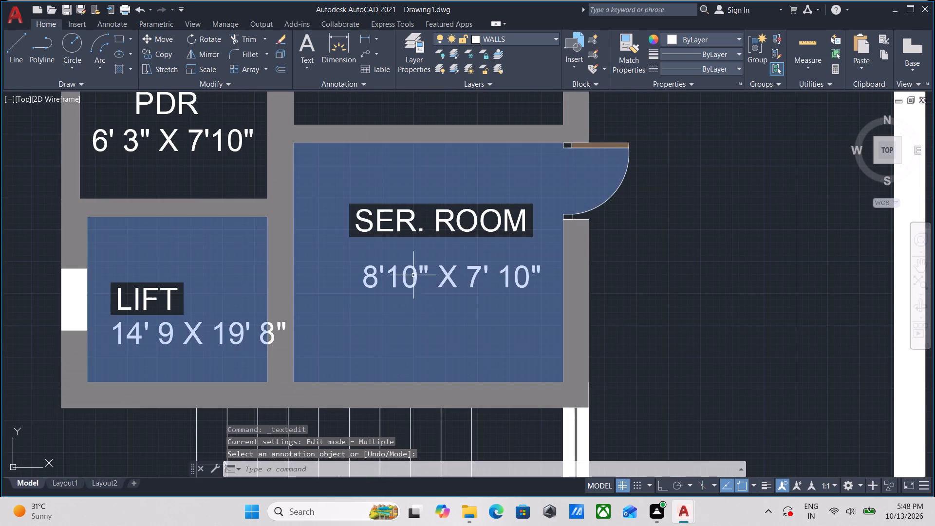
pyautogui.click(404, 277)
pyautogui.scroll(-2, 404, 277)
pyautogui.moveTo(405, 277); pyautogui.dragTo(408, 294, button='middle')
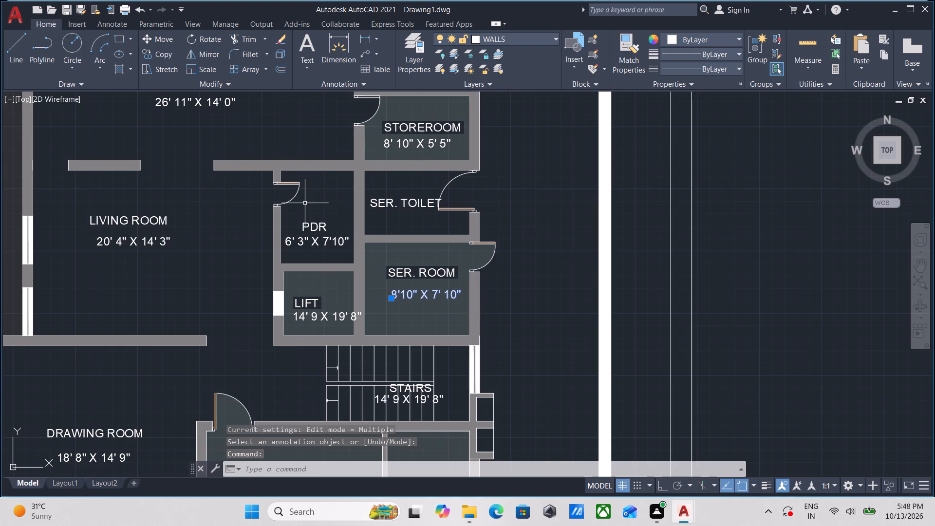
pyautogui.press('c')
pyautogui.press('o')
pyautogui.press('Return')
pyautogui.scroll(3, 348, 291)
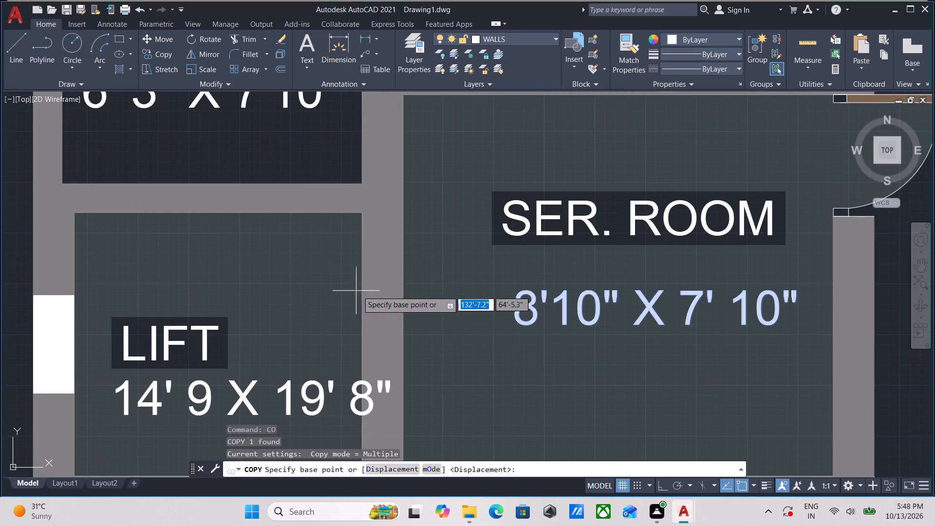
pyautogui.click(525, 324)
pyautogui.moveTo(490, 232); pyautogui.dragTo(444, 376, button='middle')
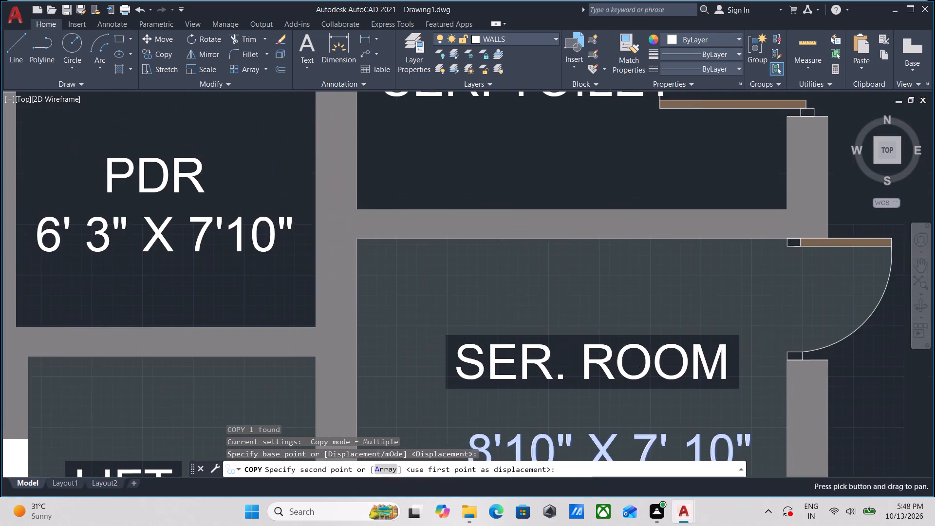
pyautogui.scroll(-1, 475, 262)
pyautogui.moveTo(475, 262); pyautogui.dragTo(446, 372, button='middle')
pyautogui.click(409, 309)
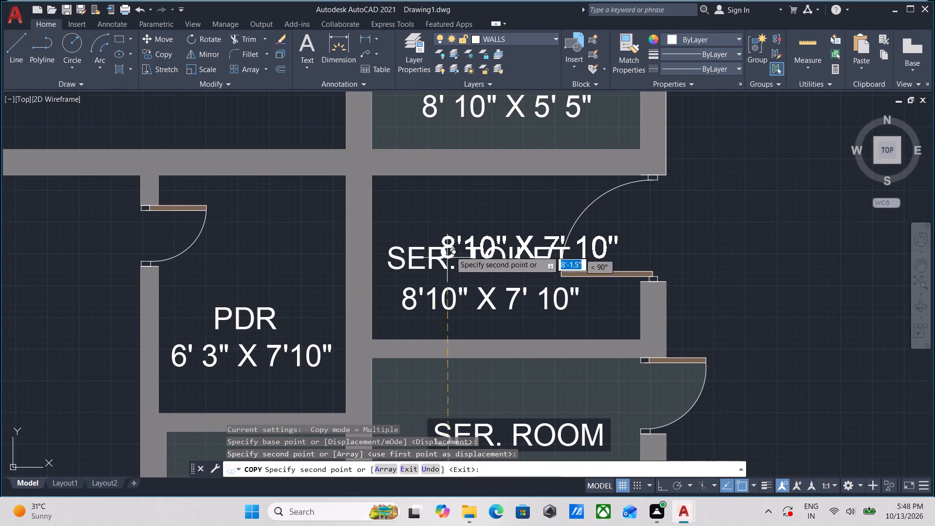
pyautogui.press('Escape')
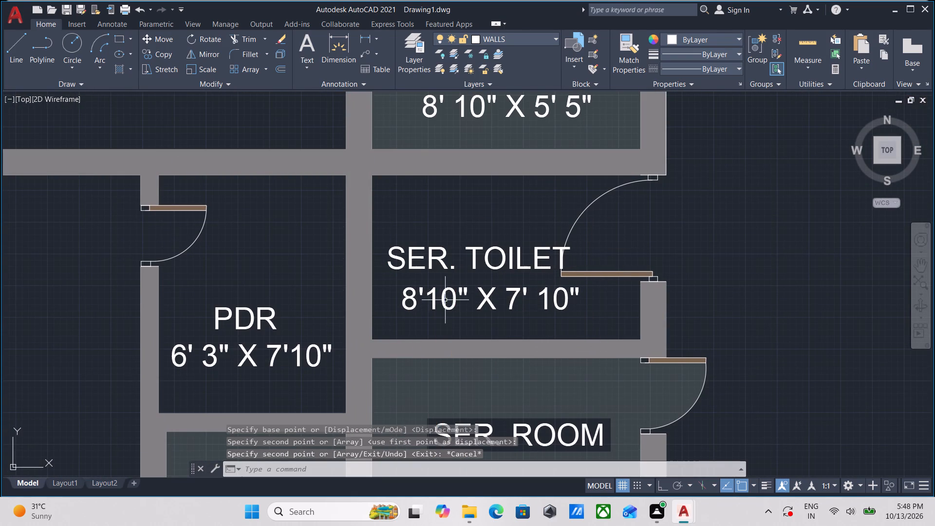
# Change the second dimension in the copied text under SER. TOILET so it reads 8'10" X 5' 5".
pyautogui.doubleClick(447, 298)
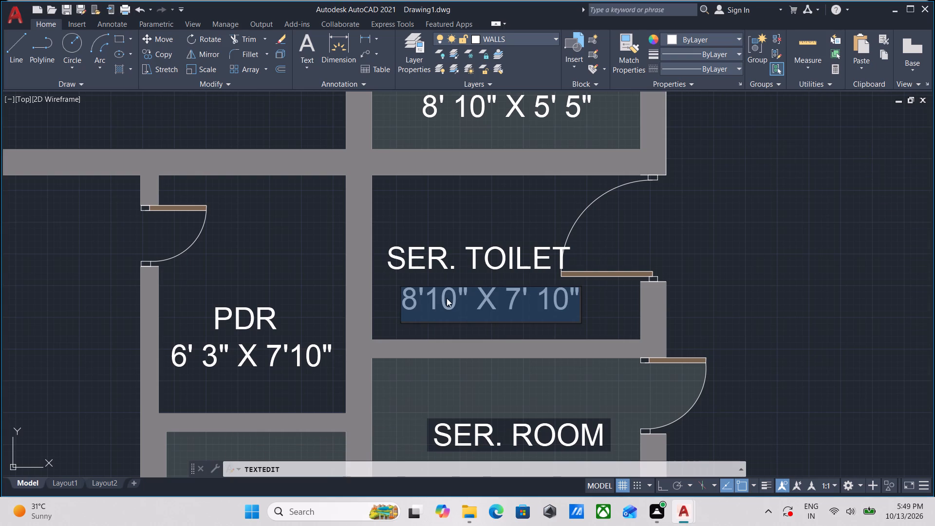
pyautogui.click(509, 291)
pyautogui.moveTo(576, 306); pyautogui.dragTo(524, 311)
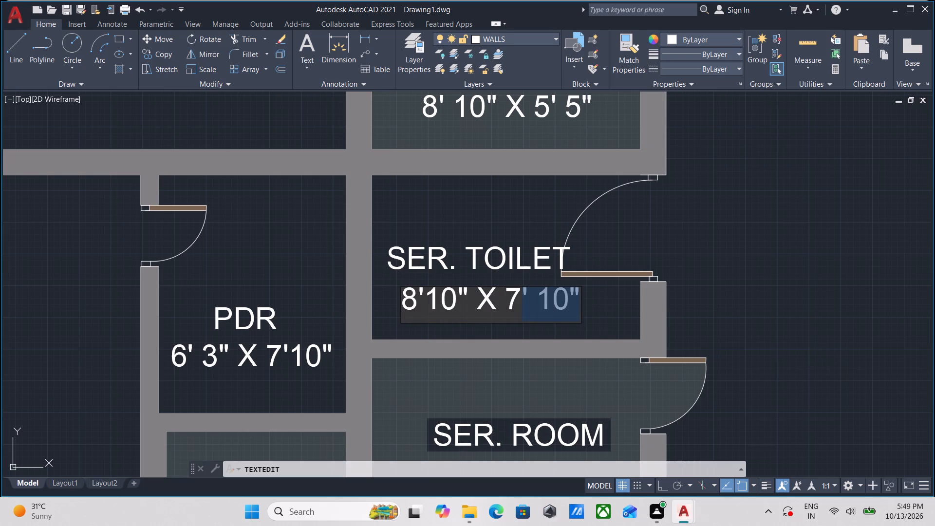
pyautogui.moveTo(524, 311); pyautogui.dragTo(513, 311)
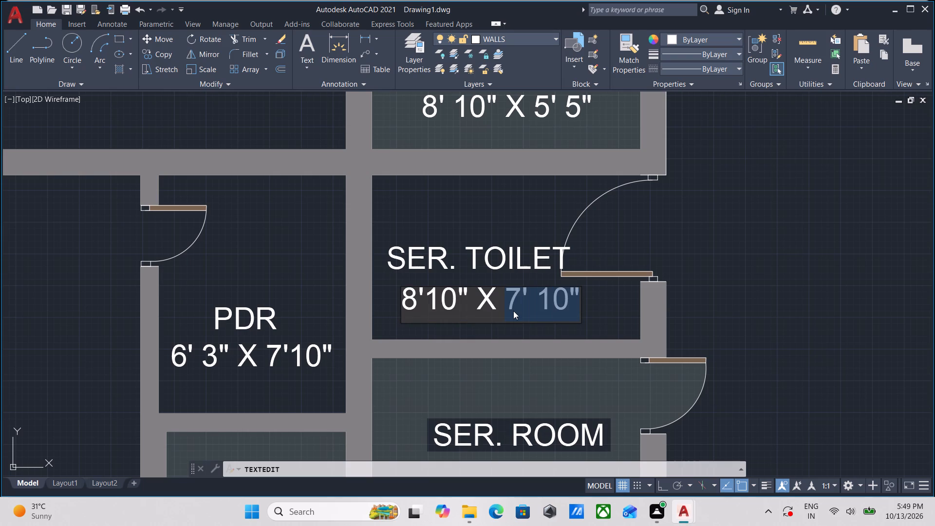
pyautogui.write("5'")
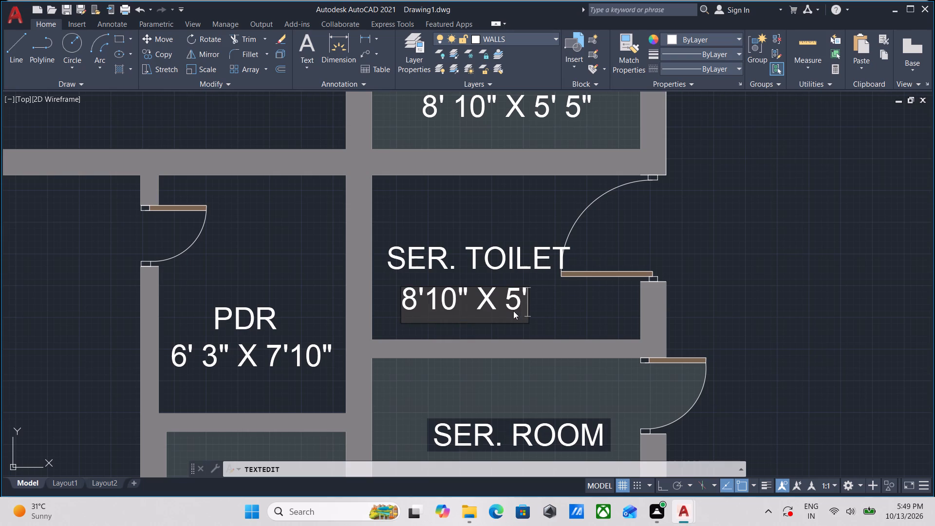
pyautogui.press('space')
pyautogui.write('5')
pyautogui.hotkey('shift', '"')
pyautogui.press('Return')
pyautogui.press('Return')
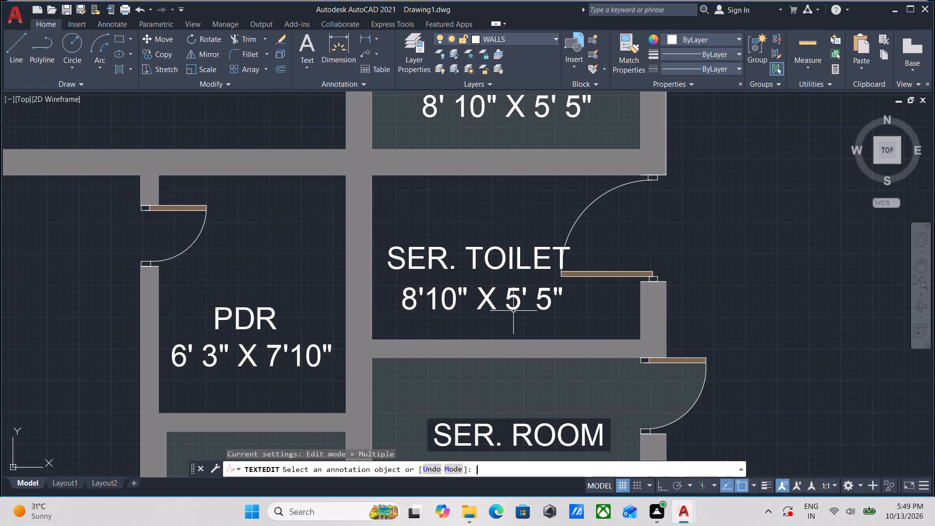
# Draw a horizontal line from the building's outer corner at the KITCHEN across to the inner face of the east boundary wall.
pyautogui.scroll(-2, 514, 300)
pyautogui.moveTo(514, 300); pyautogui.dragTo(509, 303, button='middle')
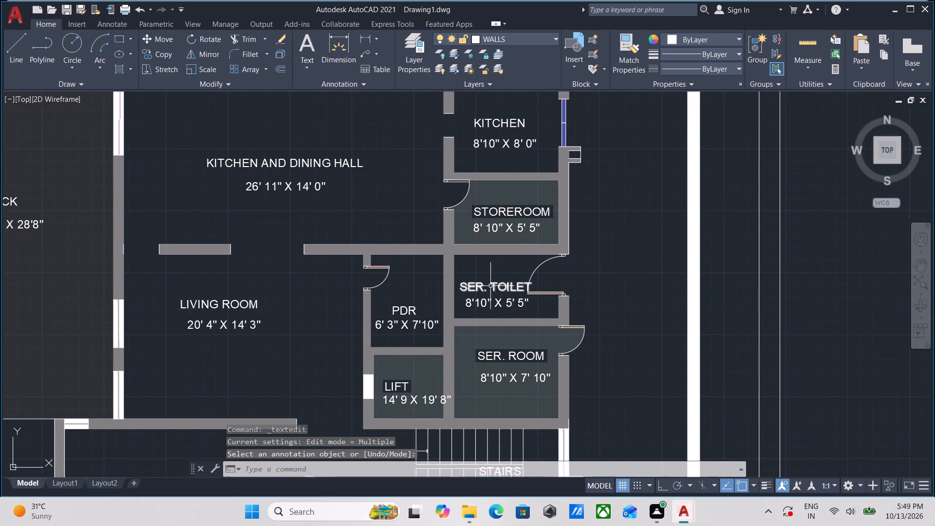
pyautogui.moveTo(506, 282); pyautogui.dragTo(498, 292, button='middle')
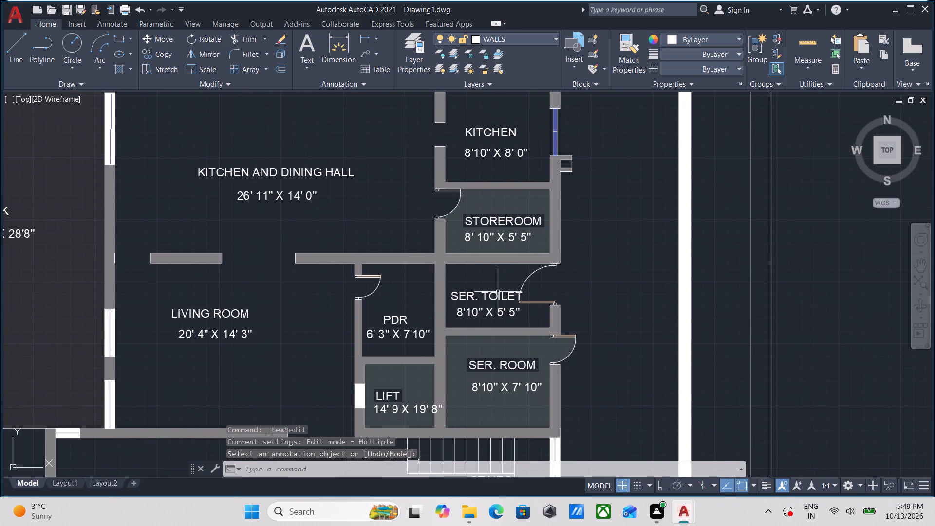
pyautogui.scroll(-1, 498, 292)
pyautogui.moveTo(498, 292); pyautogui.dragTo(487, 334, button='middle')
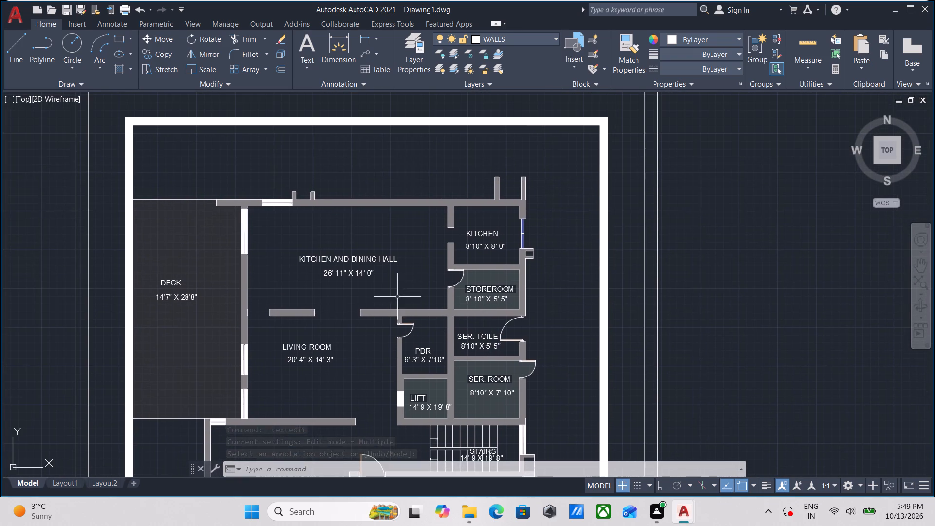
pyautogui.moveTo(386, 270); pyautogui.dragTo(452, 175, button='middle')
pyautogui.scroll(-1, 387, 279)
pyautogui.moveTo(387, 279); pyautogui.dragTo(437, 217, button='middle')
pyautogui.moveTo(433, 230); pyautogui.dragTo(428, 358, button='middle')
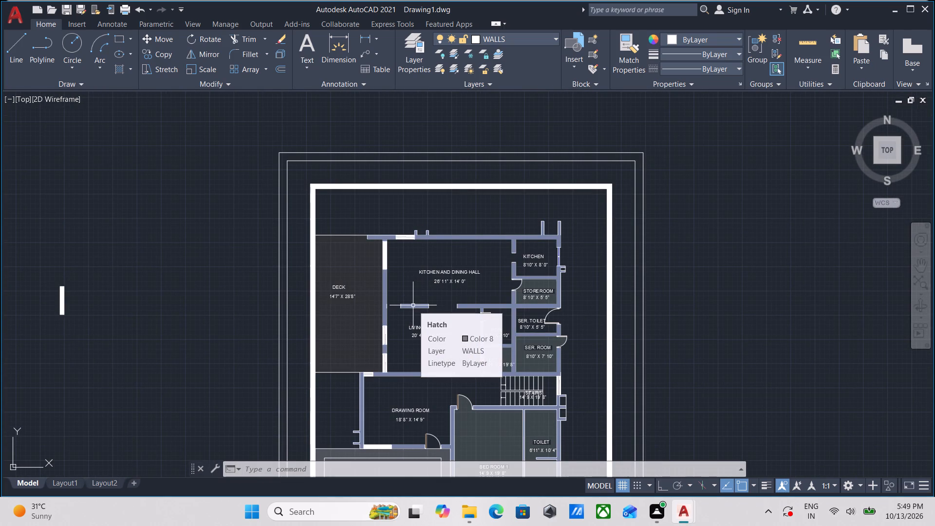
pyautogui.moveTo(413, 305); pyautogui.dragTo(397, 337, button='middle')
pyautogui.moveTo(407, 338); pyautogui.dragTo(416, 304, button='middle')
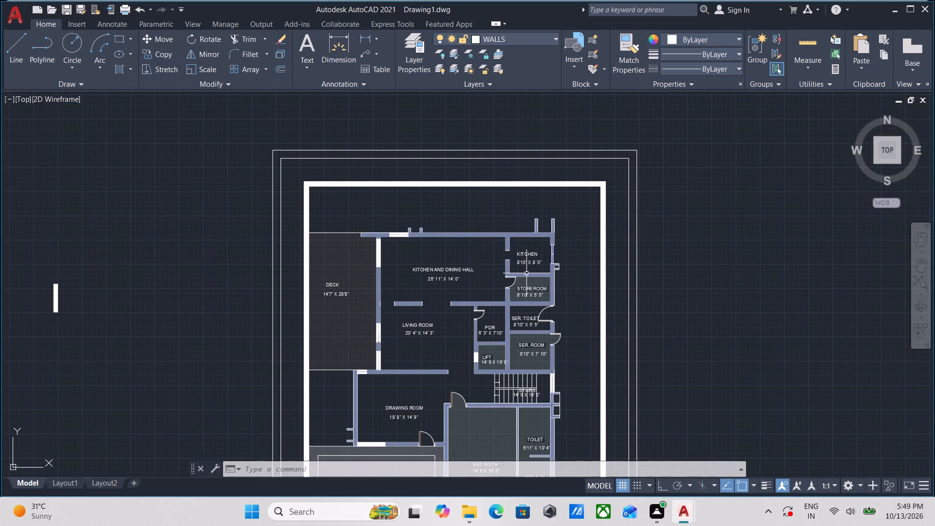
pyautogui.moveTo(526, 273); pyautogui.dragTo(517, 294, button='middle')
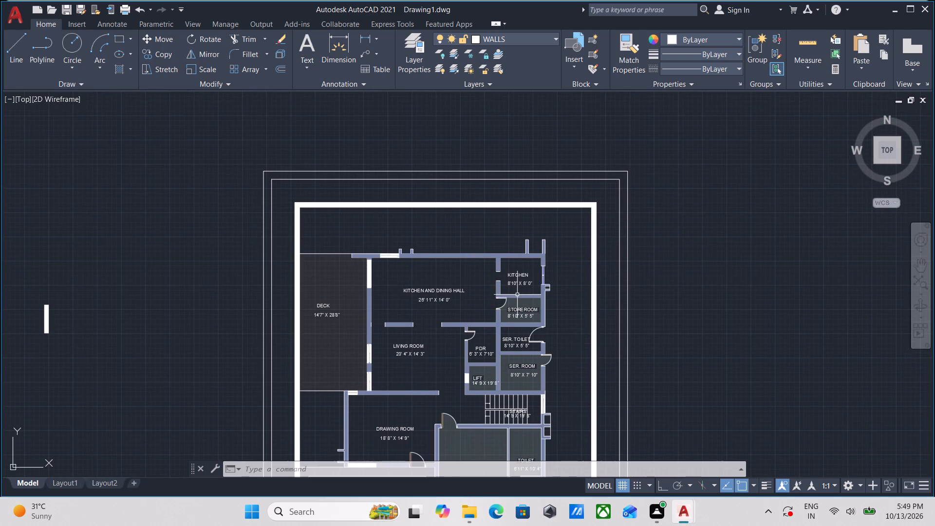
pyautogui.press('l')
pyautogui.press('Return')
pyautogui.scroll(3, 556, 240)
pyautogui.scroll(1, 523, 299)
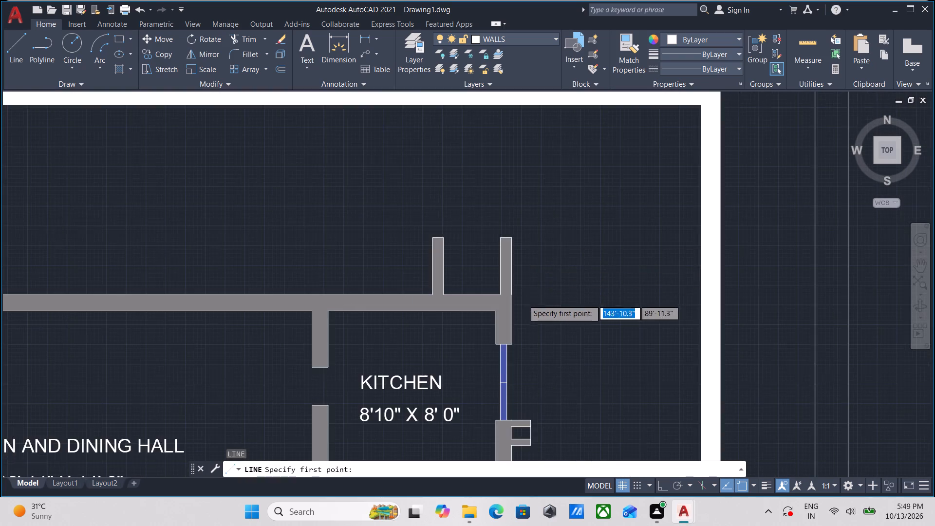
pyautogui.scroll(1, 523, 300)
pyautogui.click(494, 291)
pyautogui.moveTo(650, 283); pyautogui.dragTo(644, 283, button='middle')
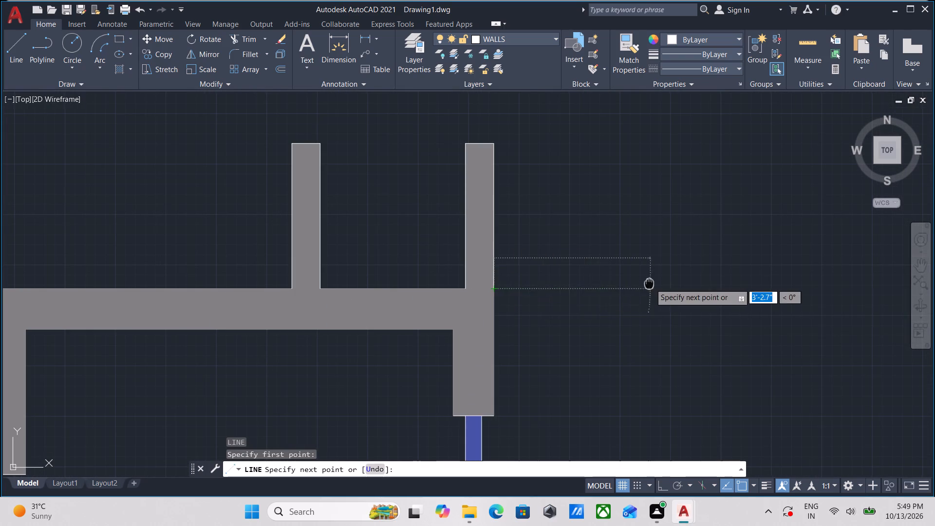
pyautogui.moveTo(644, 283); pyautogui.dragTo(589, 285, button='middle')
pyautogui.moveTo(766, 272); pyautogui.dragTo(568, 306, button='middle')
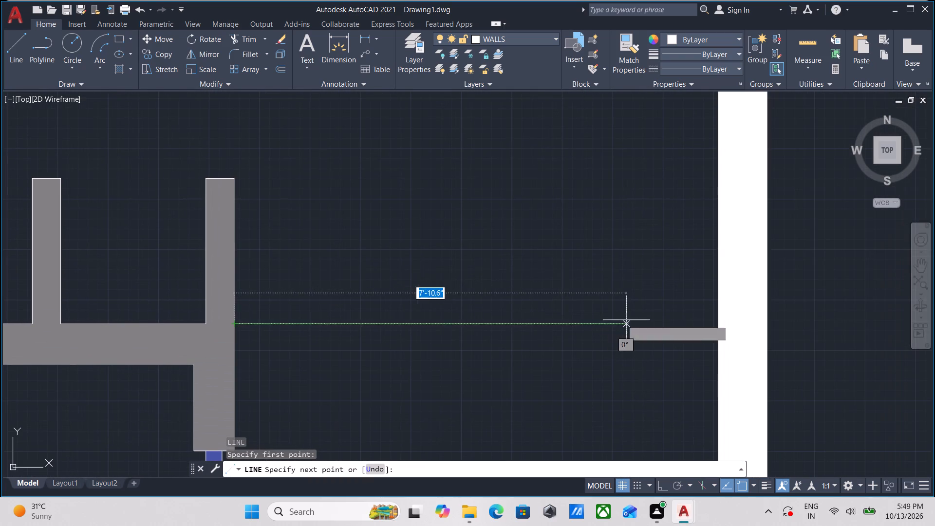
pyautogui.click(719, 321)
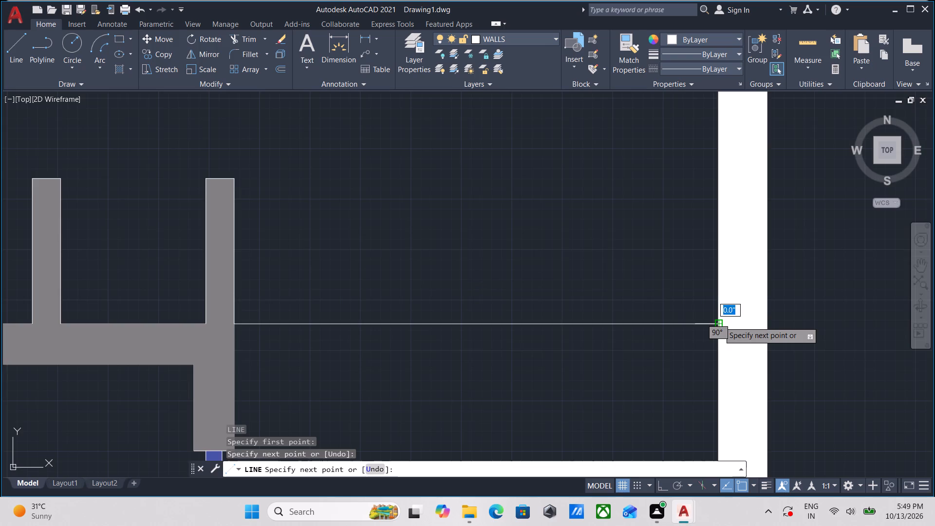
pyautogui.scroll(-3, 719, 321)
pyautogui.press('Escape')
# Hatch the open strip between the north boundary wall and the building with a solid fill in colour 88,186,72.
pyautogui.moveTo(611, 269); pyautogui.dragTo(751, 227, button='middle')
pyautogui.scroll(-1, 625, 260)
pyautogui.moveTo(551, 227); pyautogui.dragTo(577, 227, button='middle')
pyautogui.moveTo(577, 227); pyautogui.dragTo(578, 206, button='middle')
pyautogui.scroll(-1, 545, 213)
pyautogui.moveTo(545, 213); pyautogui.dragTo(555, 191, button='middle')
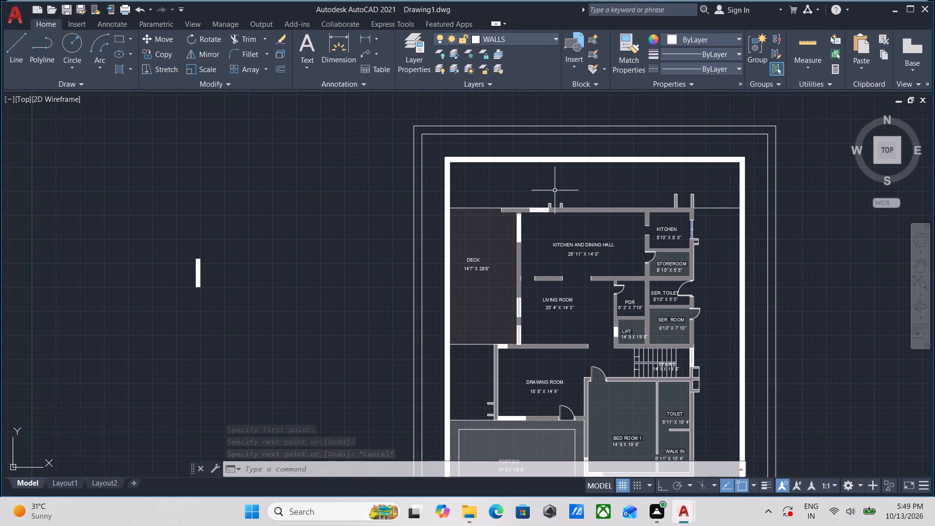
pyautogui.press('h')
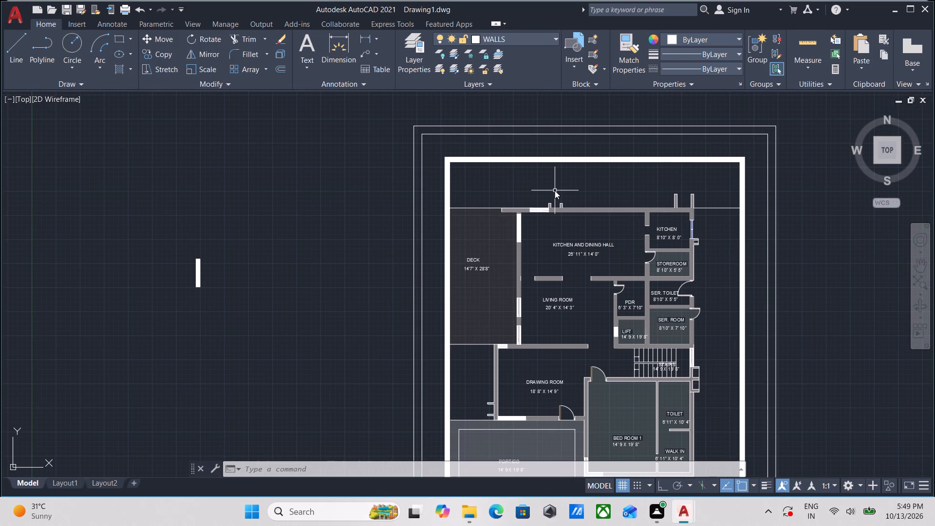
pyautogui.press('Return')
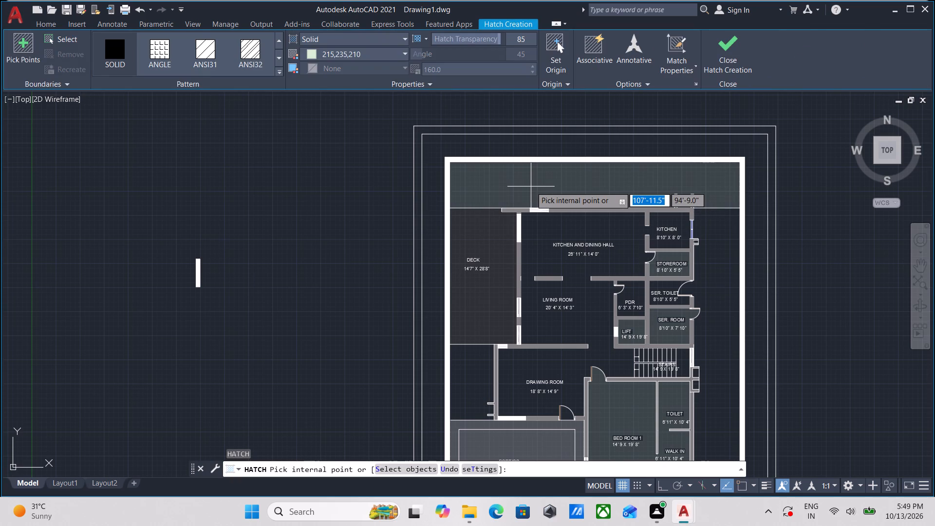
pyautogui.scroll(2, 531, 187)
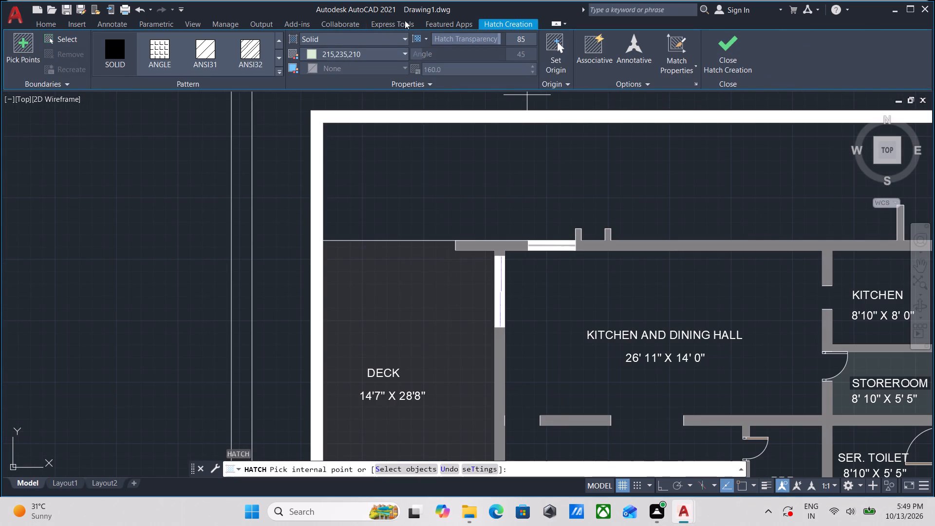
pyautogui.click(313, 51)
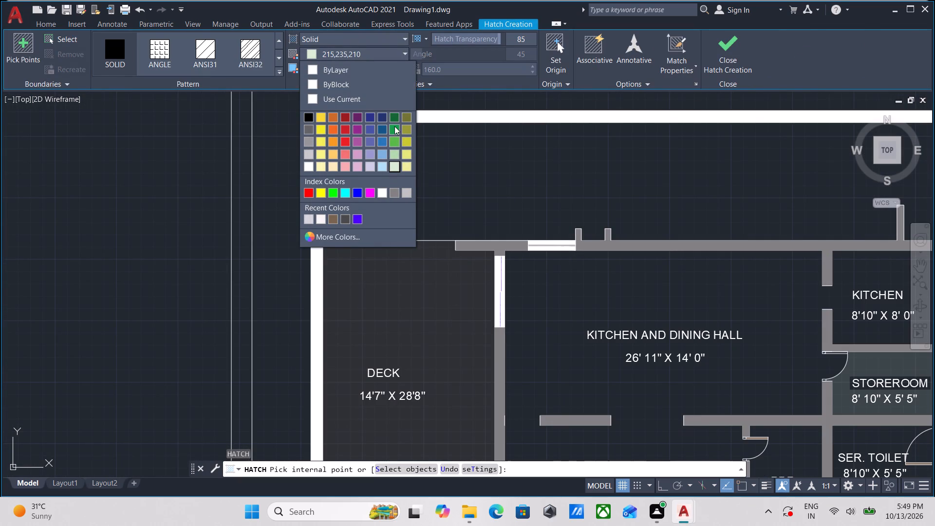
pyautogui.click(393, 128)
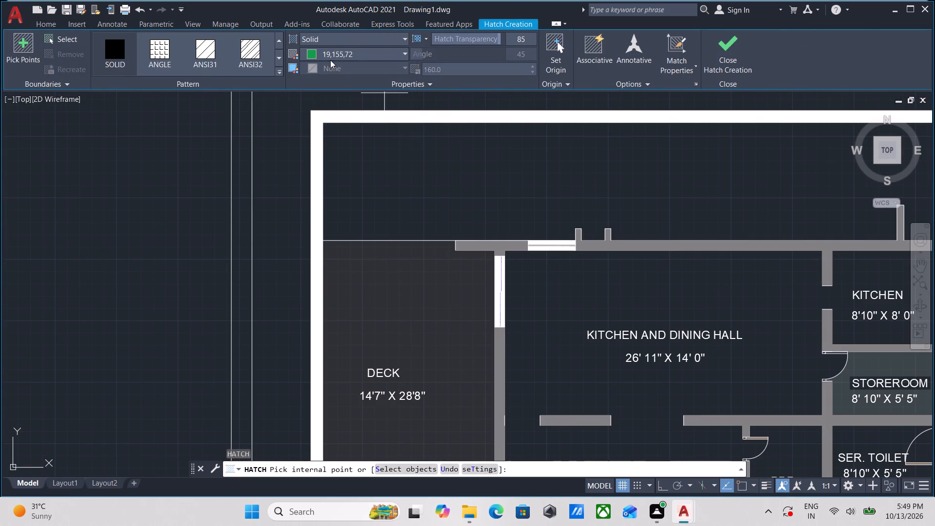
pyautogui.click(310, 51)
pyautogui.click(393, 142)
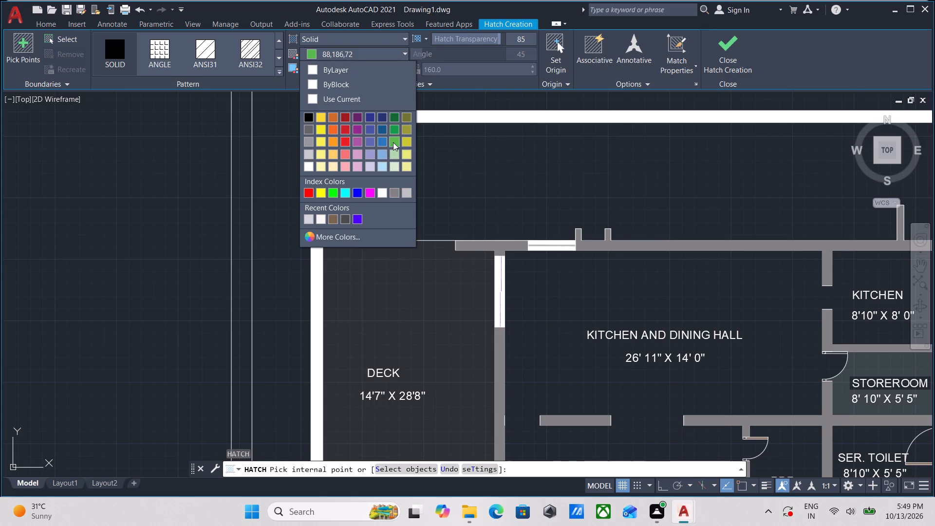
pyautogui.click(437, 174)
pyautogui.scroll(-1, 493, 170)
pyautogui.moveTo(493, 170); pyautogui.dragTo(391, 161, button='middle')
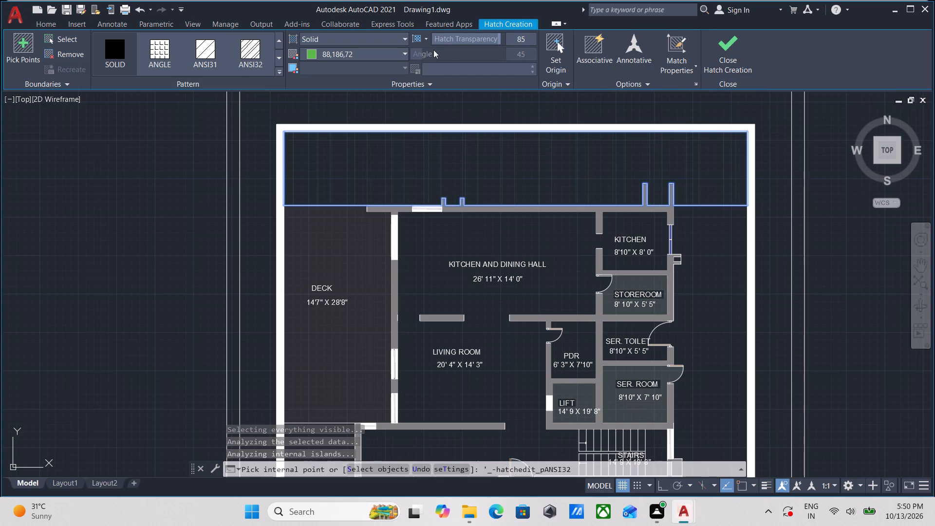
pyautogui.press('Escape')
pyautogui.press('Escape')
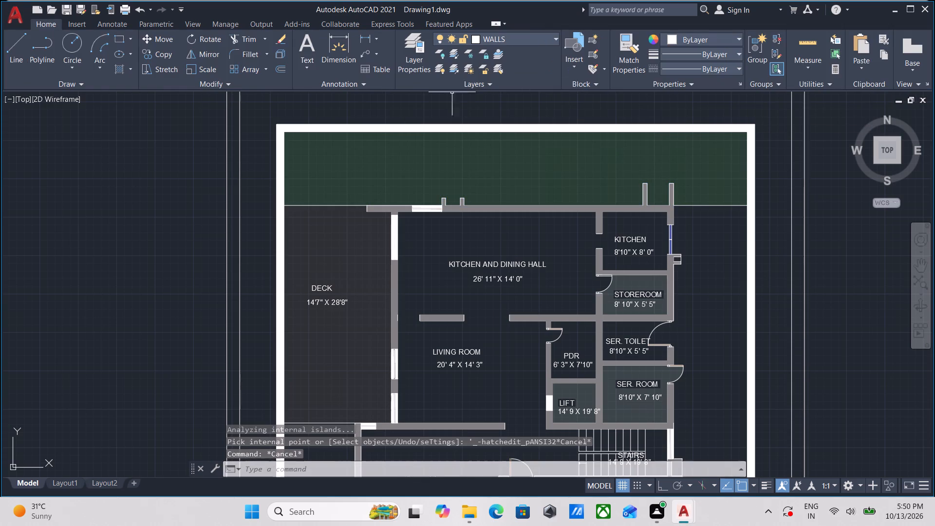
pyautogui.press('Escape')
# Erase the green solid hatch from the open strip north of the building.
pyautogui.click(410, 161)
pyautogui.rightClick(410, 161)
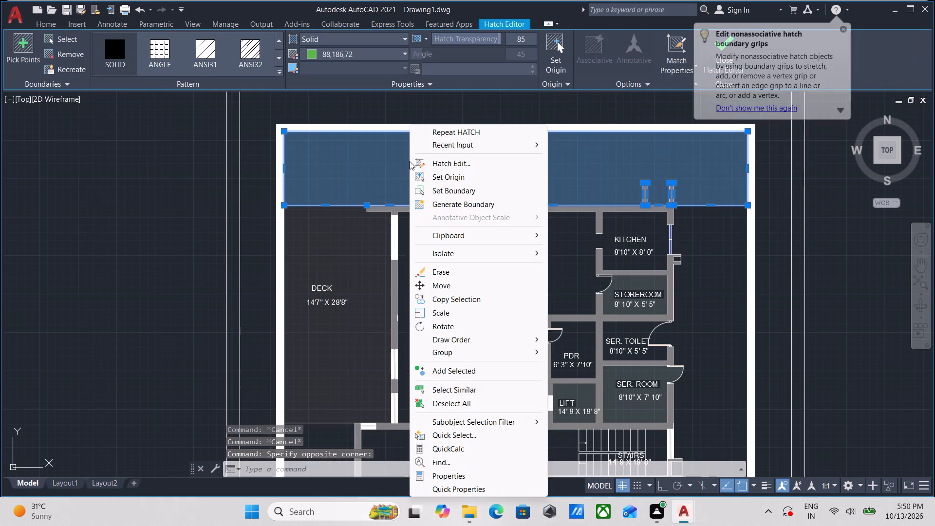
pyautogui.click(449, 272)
# Draw a line joining the outer ends of the two short wall stubs north of the KITCHEN AND DINING HALL.
pyautogui.moveTo(415, 173); pyautogui.dragTo(422, 218, button='middle')
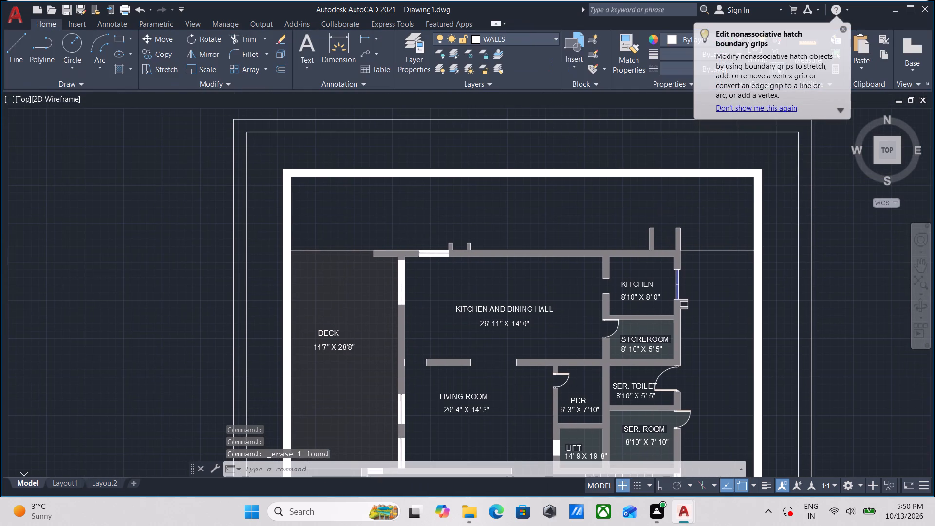
pyautogui.scroll(2, 442, 241)
pyautogui.moveTo(457, 234); pyautogui.dragTo(421, 237, button='middle')
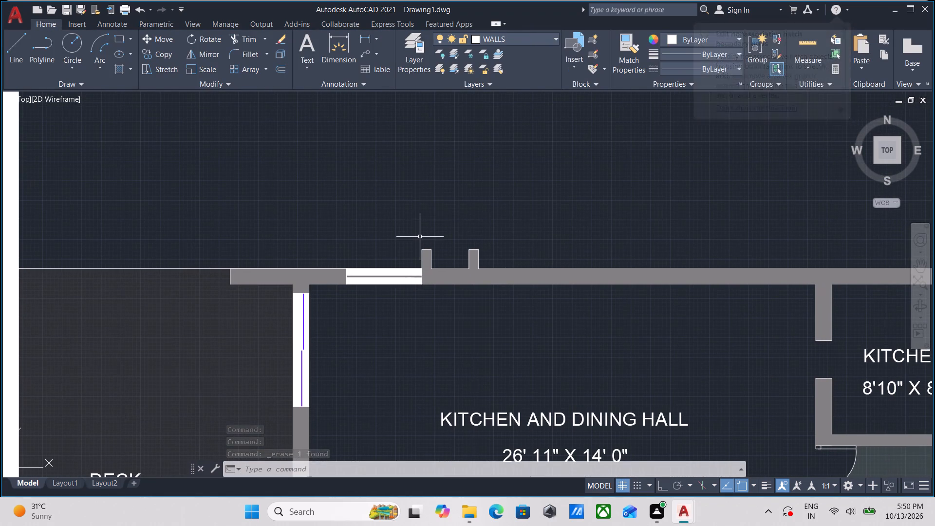
pyautogui.press('l')
pyautogui.press('Return')
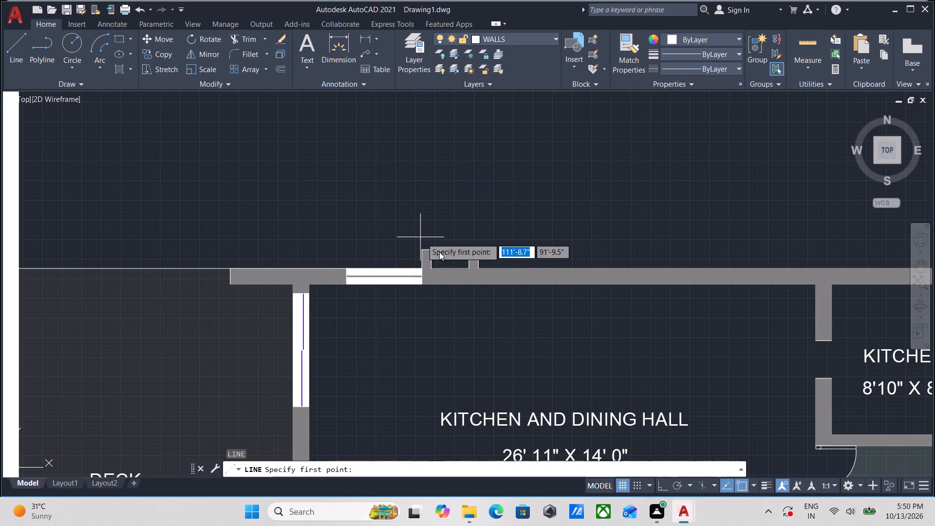
pyautogui.scroll(3, 449, 260)
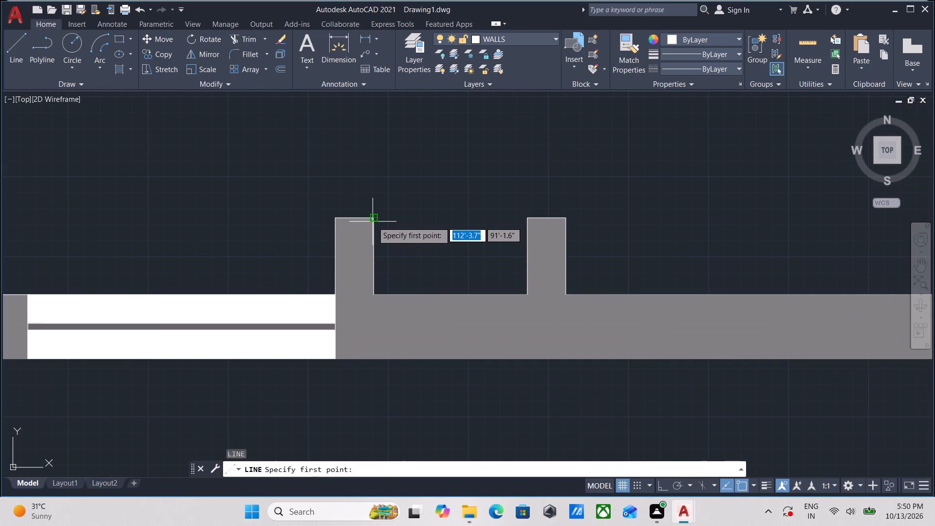
pyautogui.click(373, 222)
pyautogui.click(529, 218)
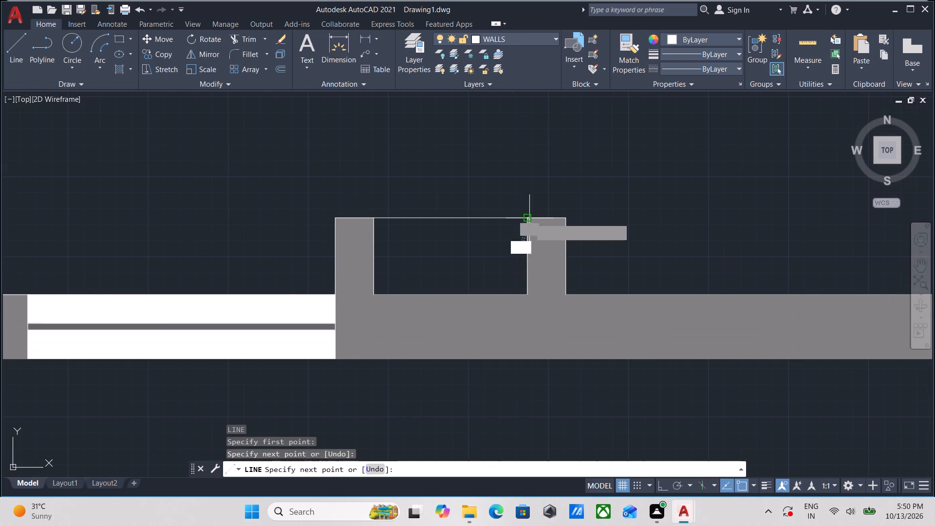
pyautogui.scroll(-2, 529, 218)
pyautogui.press('Escape')
pyautogui.scroll(1, 499, 222)
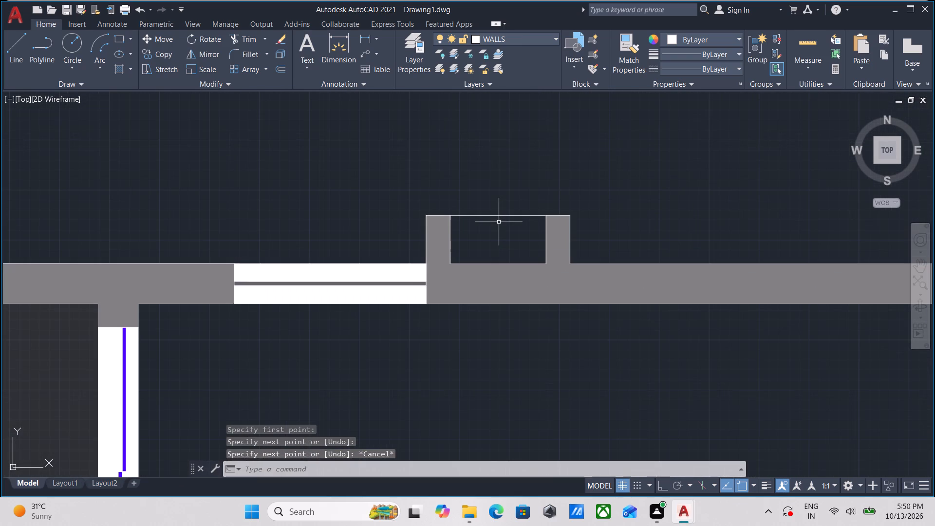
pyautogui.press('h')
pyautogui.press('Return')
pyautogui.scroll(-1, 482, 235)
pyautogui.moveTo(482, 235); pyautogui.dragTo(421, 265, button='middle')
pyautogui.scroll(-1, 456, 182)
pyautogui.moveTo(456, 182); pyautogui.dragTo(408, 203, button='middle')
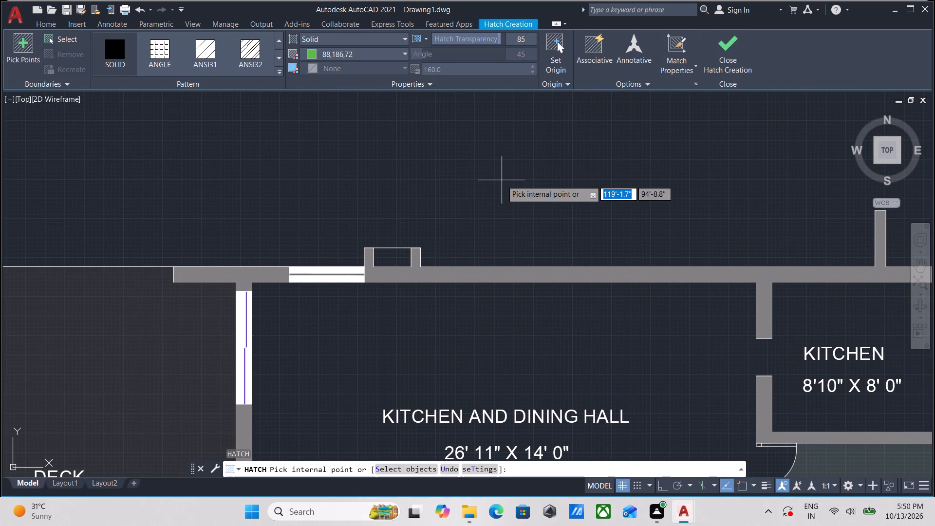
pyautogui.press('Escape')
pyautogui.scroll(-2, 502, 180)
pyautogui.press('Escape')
# Draw a line joining the outer ends of the two wall stubs projecting north of the KITCHEN.
pyautogui.moveTo(524, 181); pyautogui.dragTo(421, 211, button='middle')
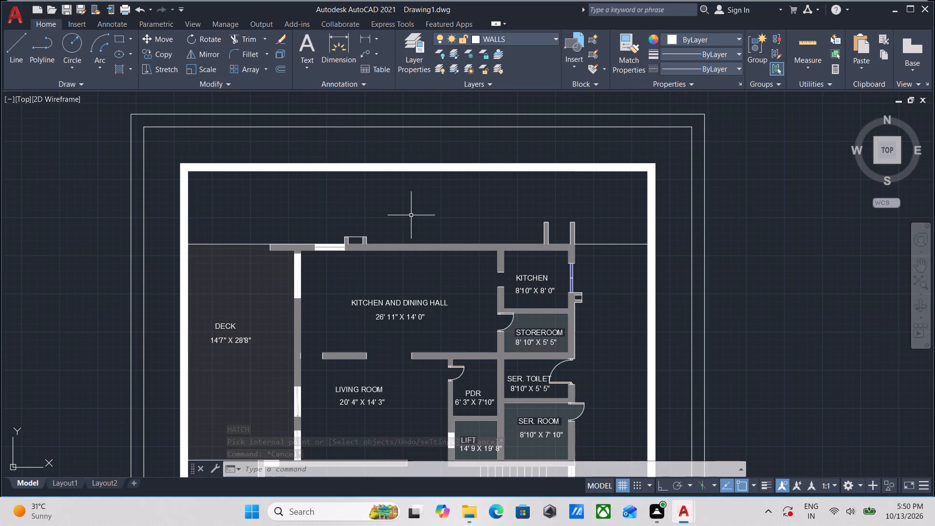
pyautogui.scroll(1, 520, 215)
pyautogui.scroll(1, 573, 246)
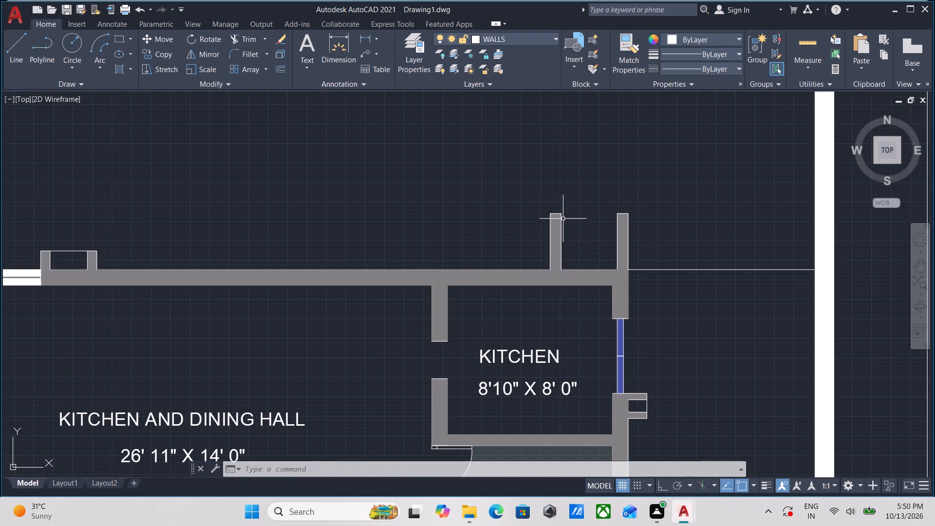
pyautogui.moveTo(561, 218); pyautogui.dragTo(506, 244, button='middle')
pyautogui.press('l')
pyautogui.press('Return')
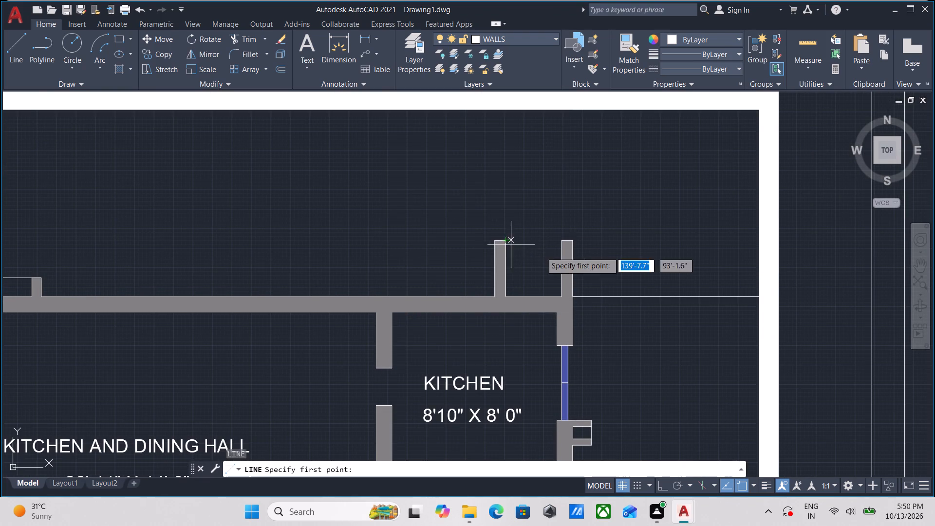
pyautogui.scroll(1, 546, 252)
pyautogui.click(479, 231)
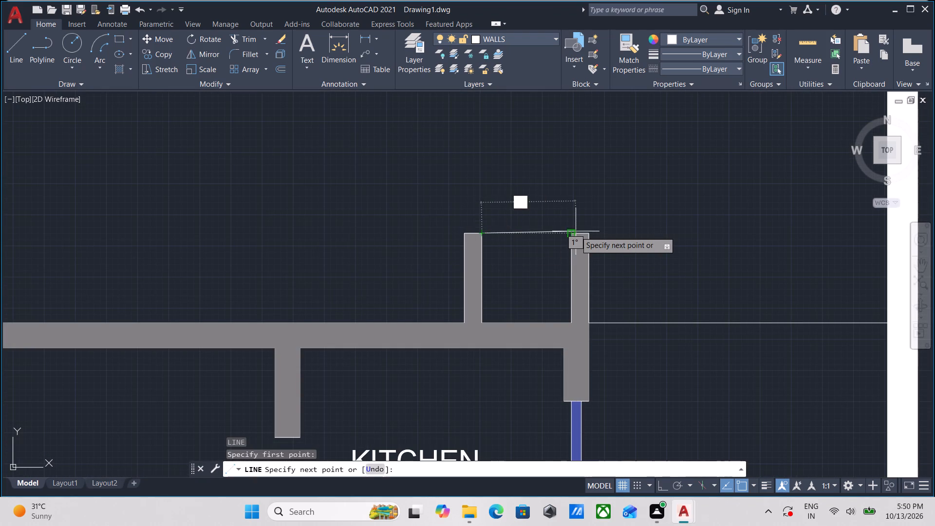
pyautogui.click(571, 234)
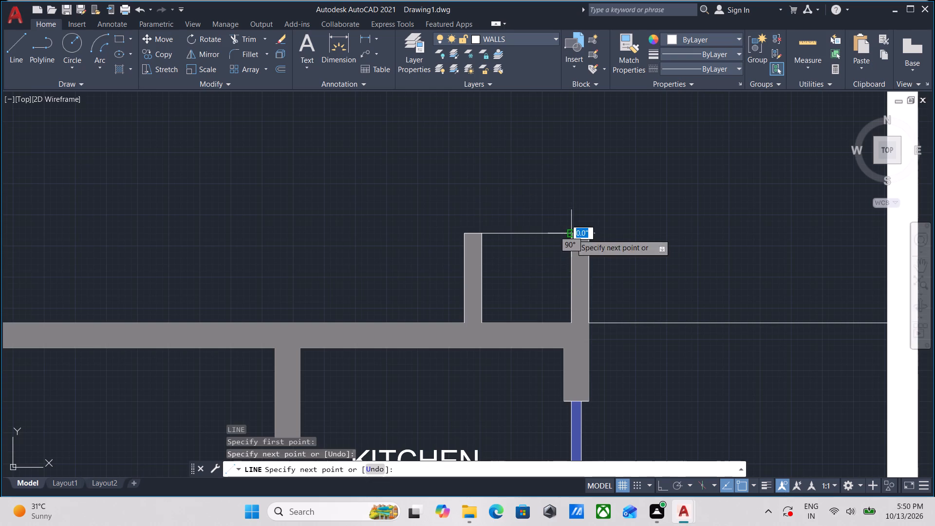
pyautogui.press('Escape')
# Draw a rectangle about 3' wide by 2'-6" high in the open strip north of the DECK and dining hall.
pyautogui.scroll(-2, 571, 234)
pyautogui.scroll(-1, 503, 241)
pyautogui.moveTo(503, 241); pyautogui.dragTo(519, 211, button='middle')
pyautogui.moveTo(482, 229); pyautogui.dragTo(561, 263, button='middle')
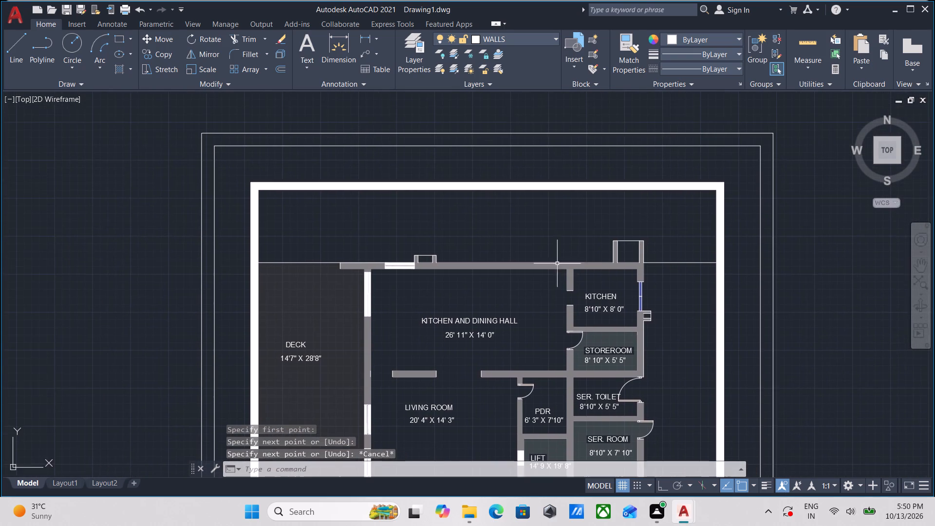
pyautogui.scroll(-1, 468, 253)
pyautogui.moveTo(468, 253); pyautogui.dragTo(497, 273, button='middle')
pyautogui.scroll(2, 436, 269)
pyautogui.moveTo(426, 266); pyautogui.dragTo(433, 291, button='middle')
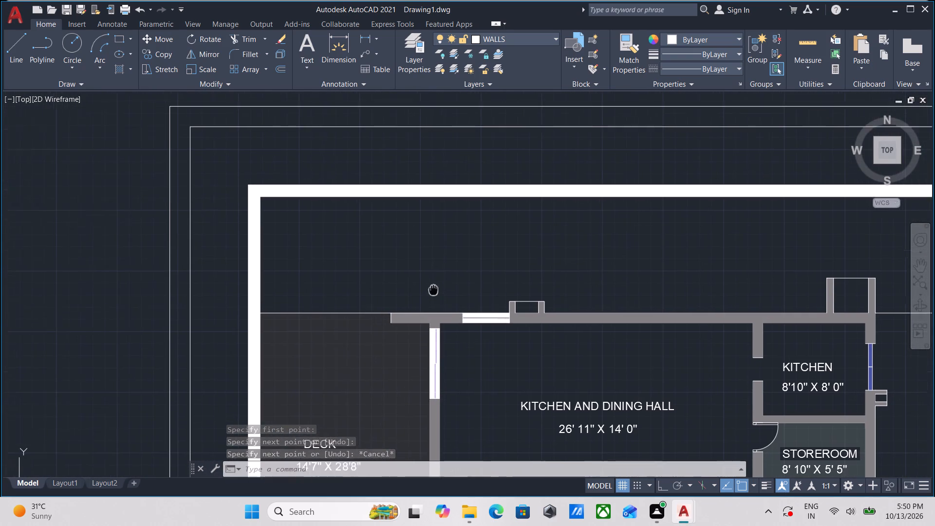
pyautogui.moveTo(433, 291); pyautogui.dragTo(433, 292, button='middle')
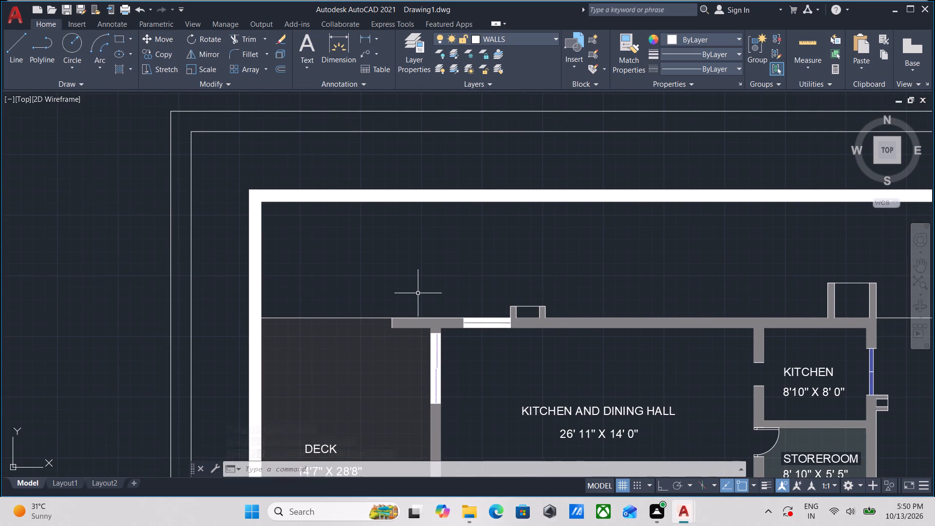
pyautogui.write('REC')
pyautogui.press('Return')
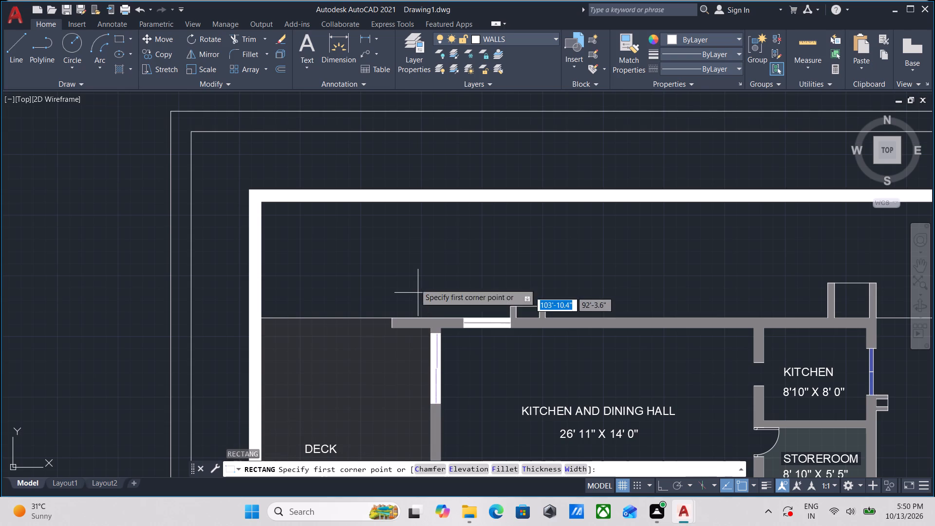
pyautogui.click(428, 252)
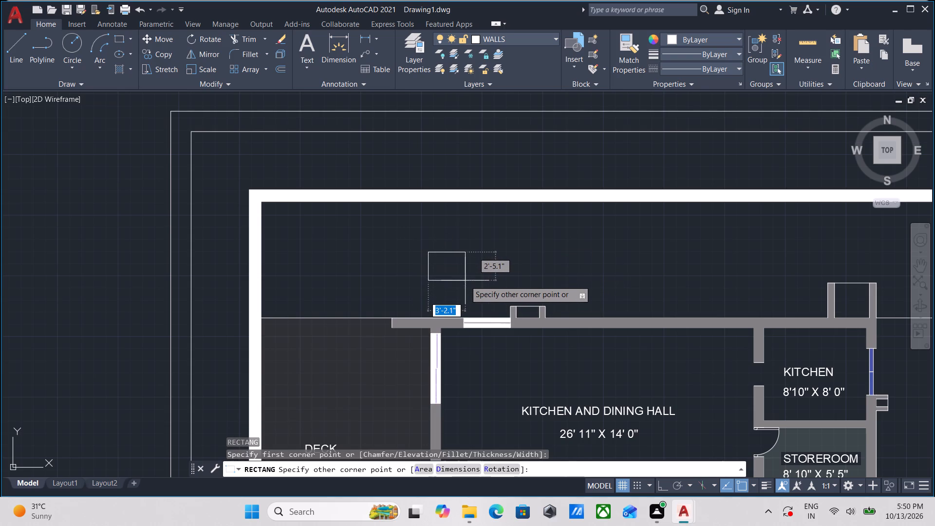
pyautogui.click(462, 282)
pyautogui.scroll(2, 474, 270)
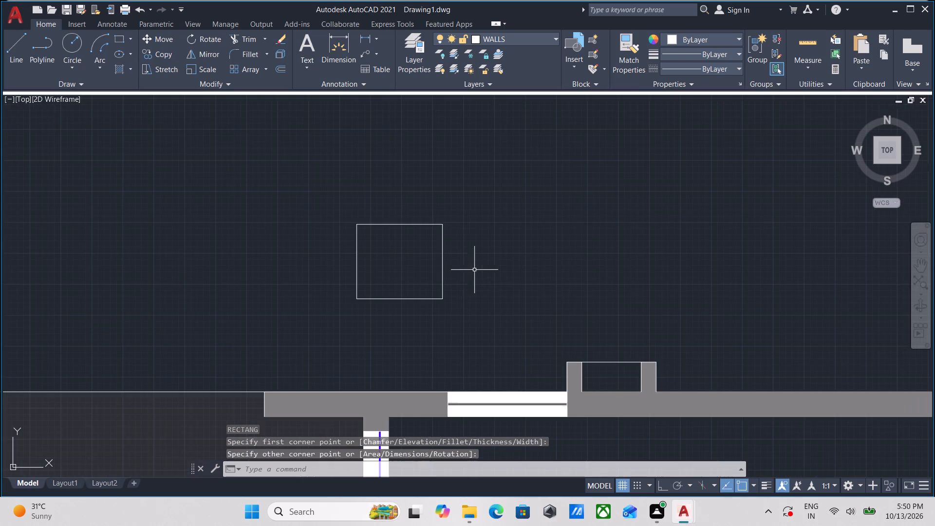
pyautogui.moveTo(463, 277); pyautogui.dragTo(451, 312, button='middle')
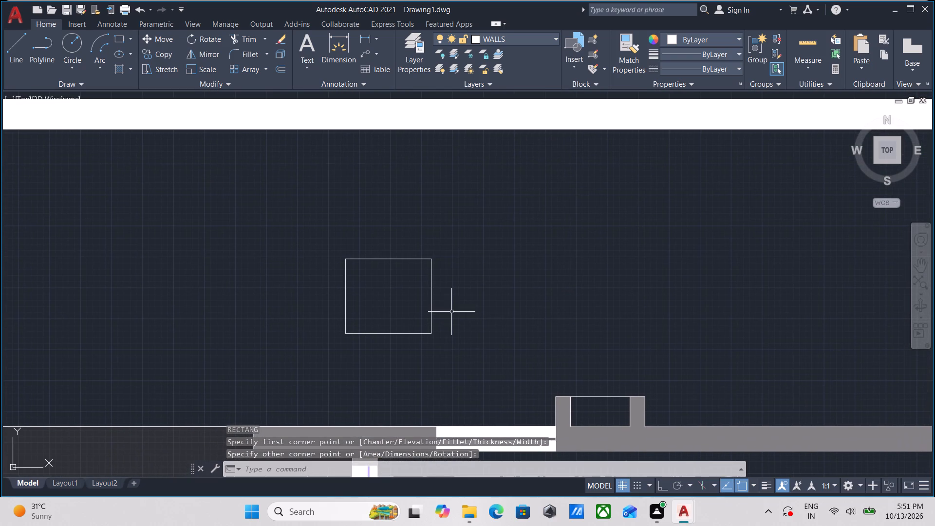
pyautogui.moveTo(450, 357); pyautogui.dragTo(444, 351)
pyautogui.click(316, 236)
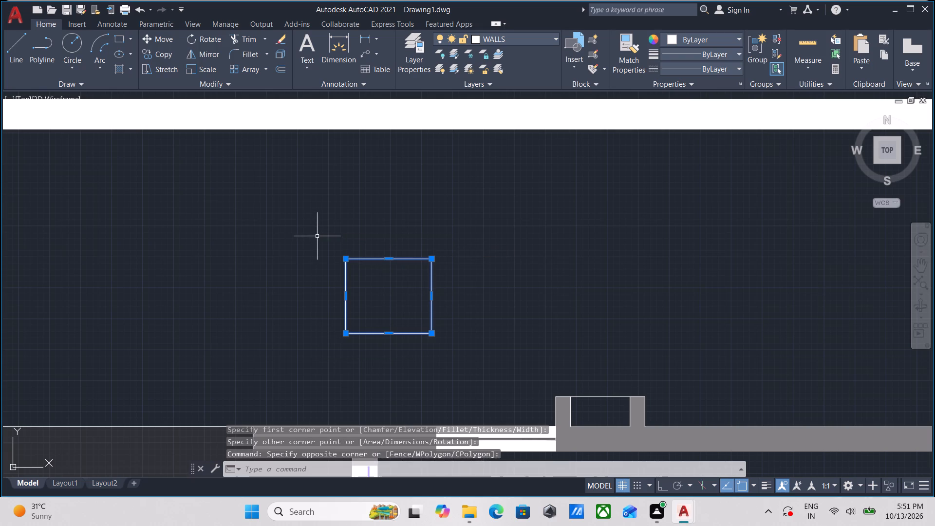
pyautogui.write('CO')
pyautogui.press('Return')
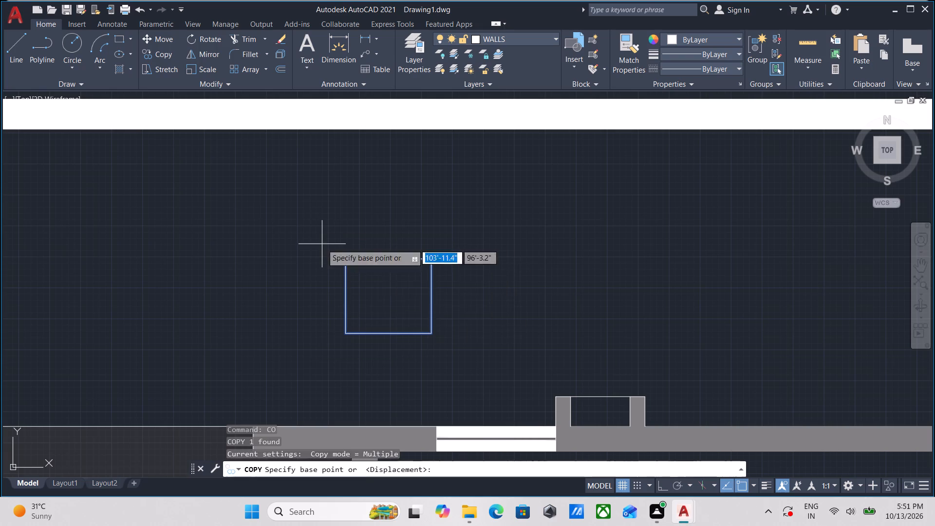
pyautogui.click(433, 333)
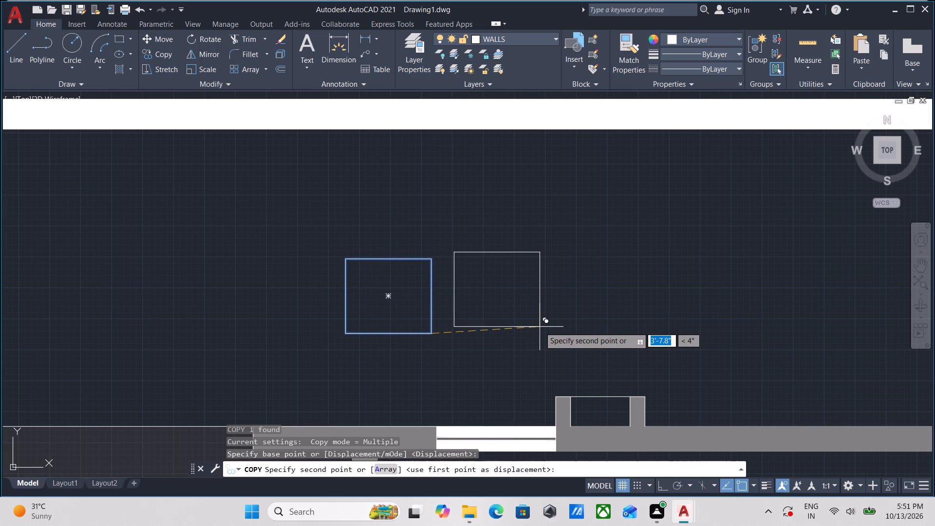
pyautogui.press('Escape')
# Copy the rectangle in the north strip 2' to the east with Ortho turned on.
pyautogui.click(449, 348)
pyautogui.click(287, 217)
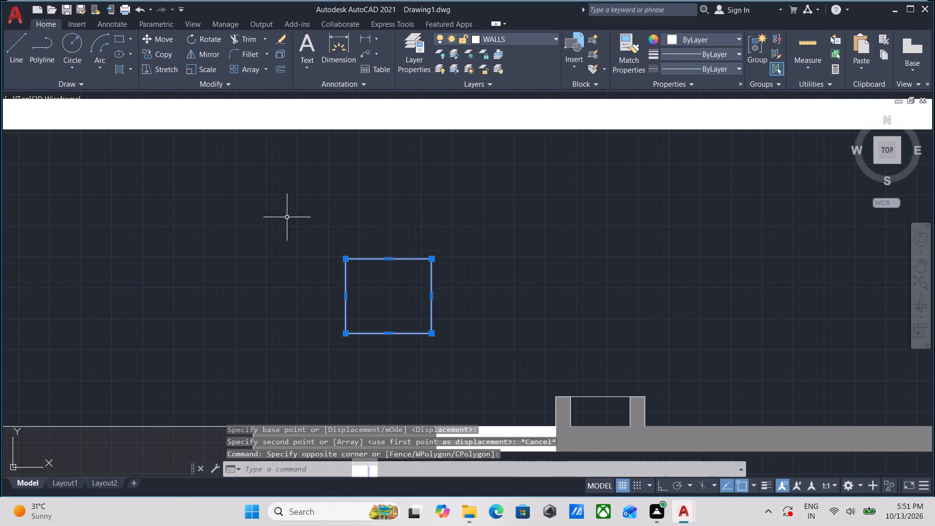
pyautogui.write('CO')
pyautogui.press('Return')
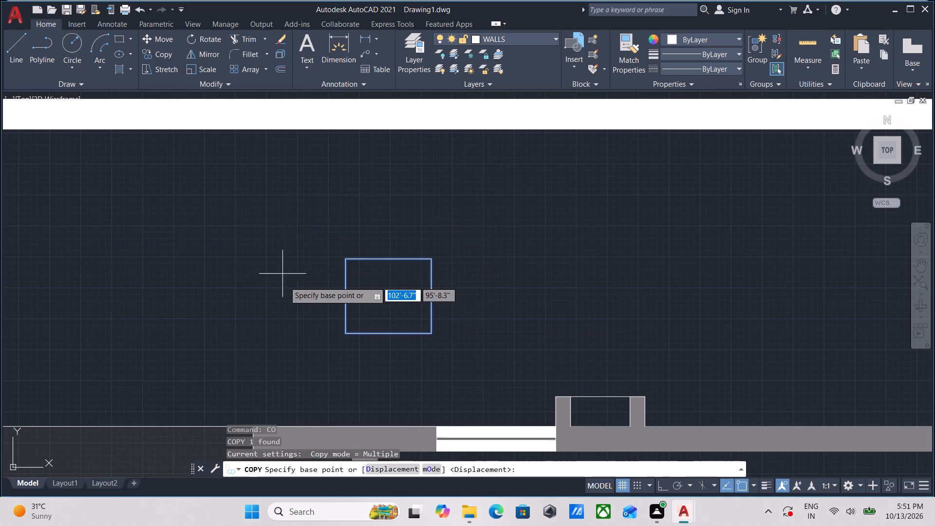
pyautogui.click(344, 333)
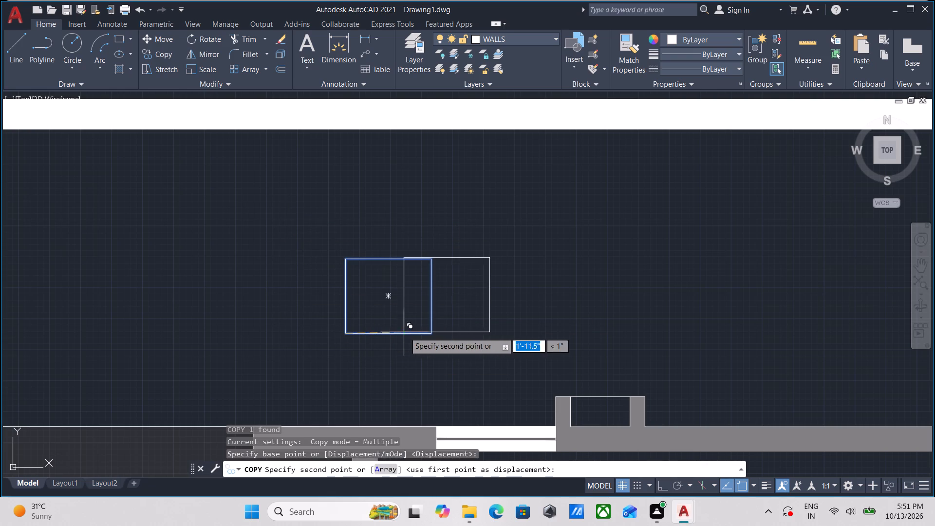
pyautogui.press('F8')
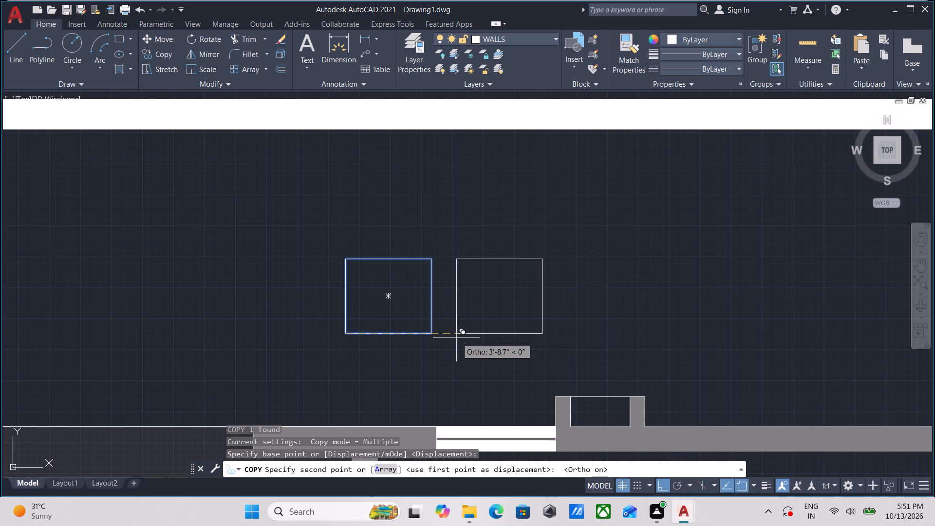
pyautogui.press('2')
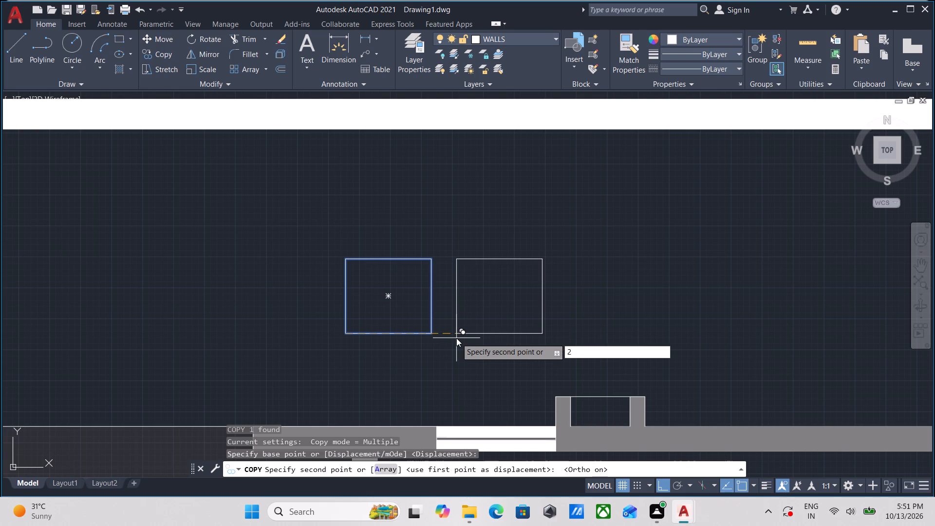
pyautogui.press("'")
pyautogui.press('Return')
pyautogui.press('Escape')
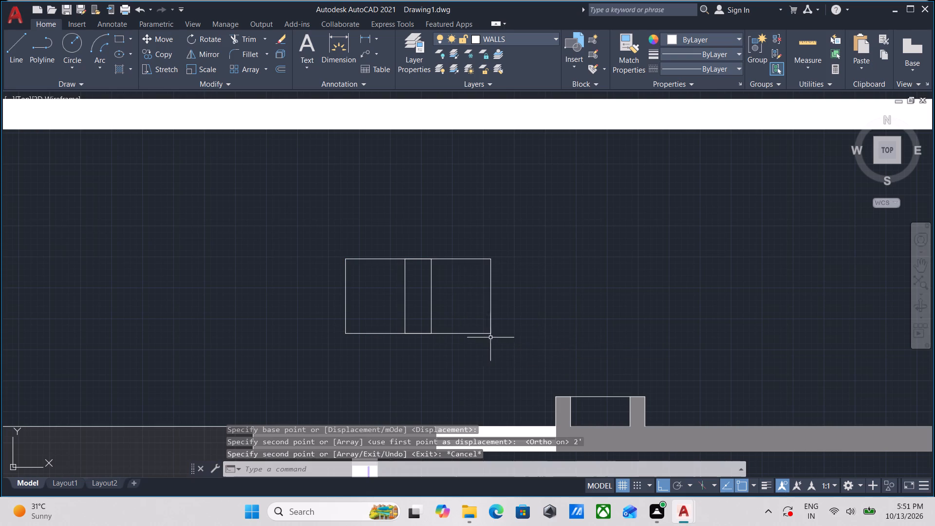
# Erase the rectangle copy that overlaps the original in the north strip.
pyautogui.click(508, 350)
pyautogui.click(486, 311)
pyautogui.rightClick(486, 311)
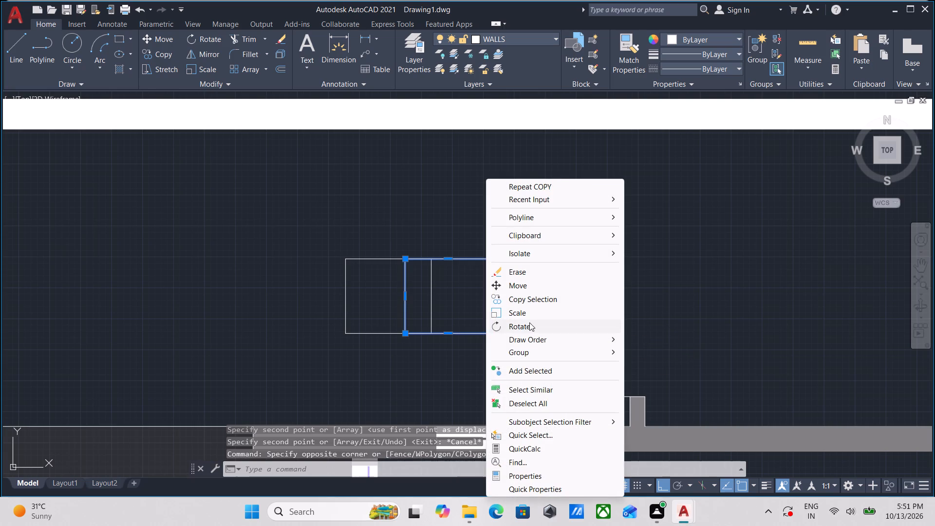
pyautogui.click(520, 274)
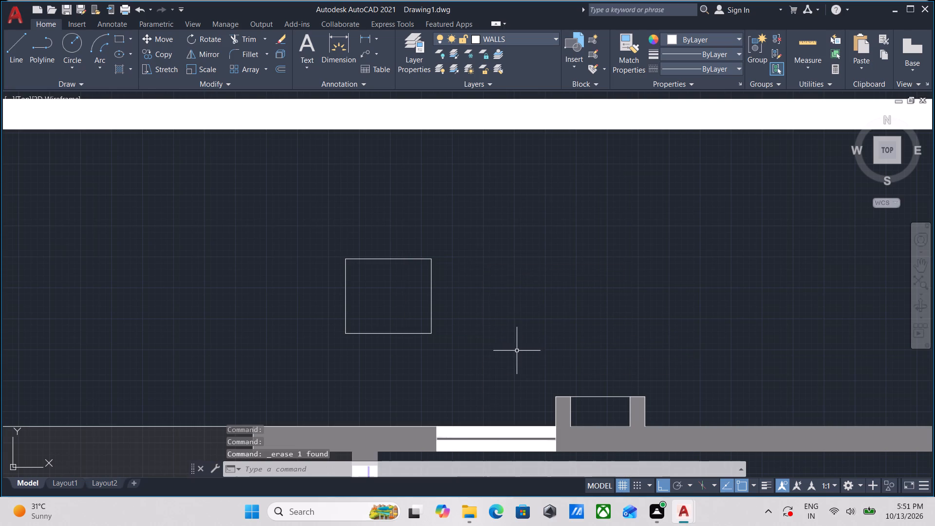
# Copy the north strip rectangle twice to the east, at about 3'-6" and 7'-1" from the original.
pyautogui.moveTo(516, 353); pyautogui.dragTo(461, 338)
pyautogui.click(341, 246)
pyautogui.write('CO')
pyautogui.press('Return')
pyautogui.click(344, 333)
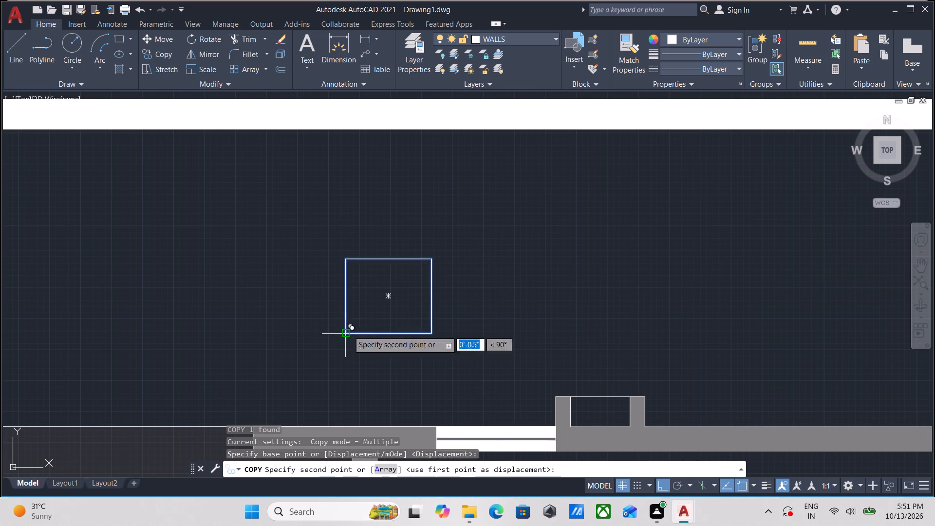
pyautogui.click(450, 334)
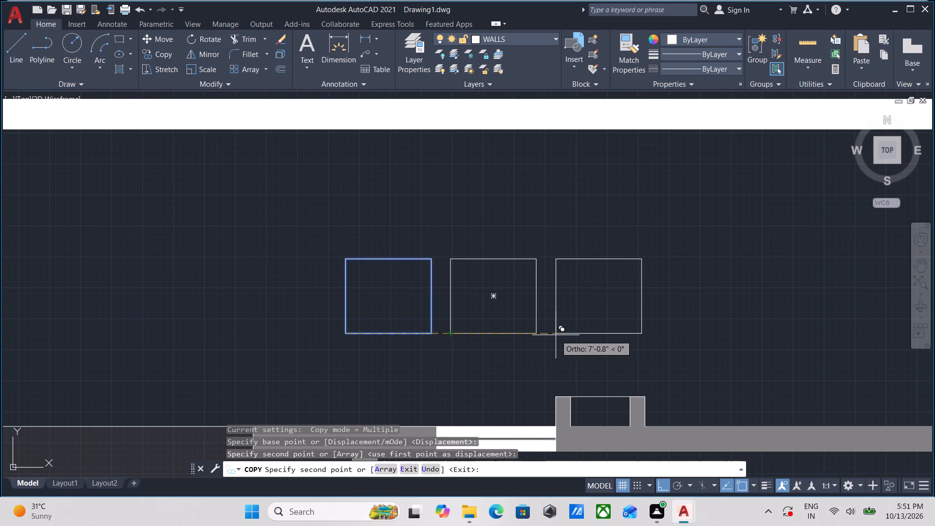
pyautogui.click(556, 335)
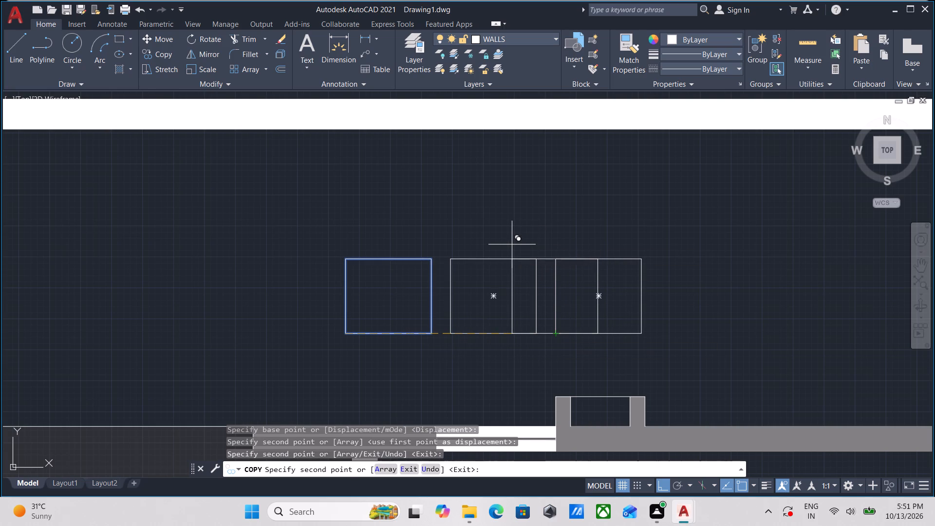
pyautogui.press('Escape')
# Stretch the top edge of the westernmost of the three rectangles upward to make it taller.
pyautogui.scroll(-1, 457, 267)
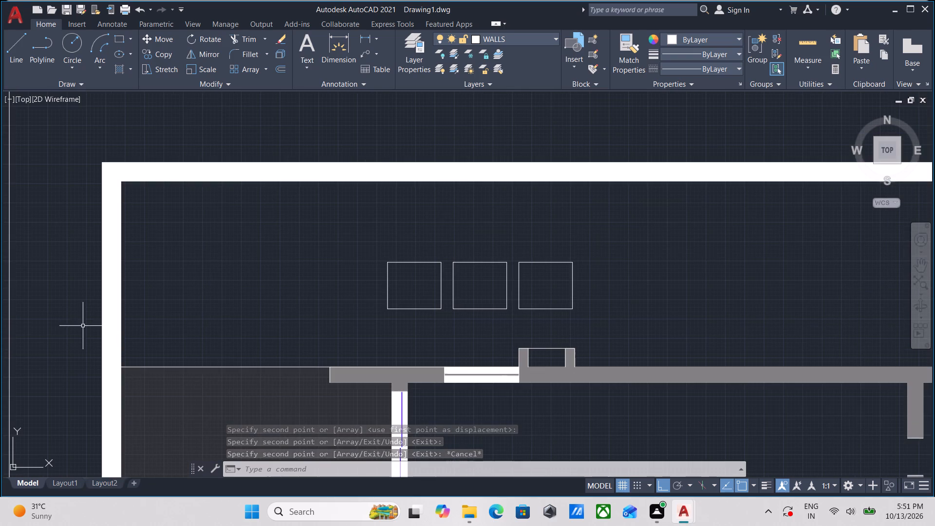
pyautogui.scroll(1, 286, 345)
pyautogui.moveTo(315, 332); pyautogui.dragTo(161, 361, button='middle')
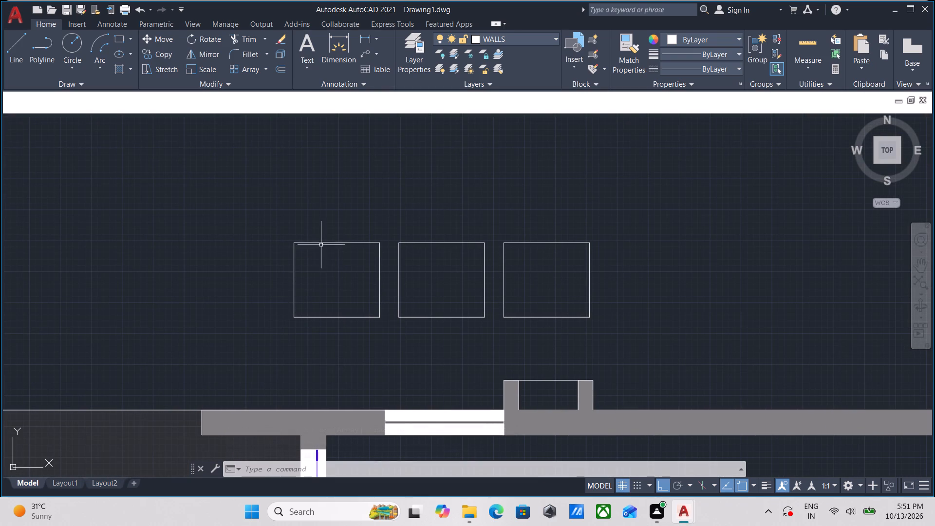
pyautogui.click(327, 242)
pyautogui.click(337, 242)
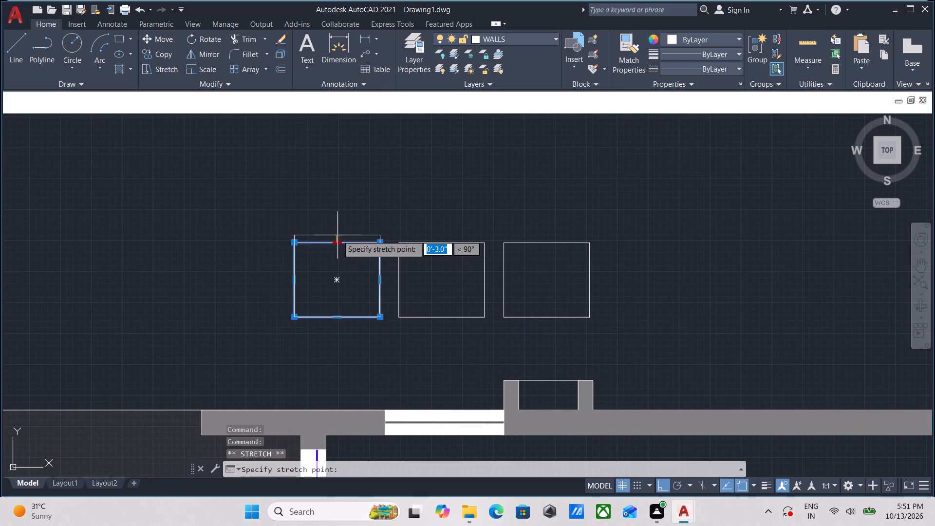
pyautogui.click(338, 228)
pyautogui.press('Escape')
# Stretch the top edge of the middle rectangle downward to make it shorter.
pyautogui.moveTo(423, 246); pyautogui.dragTo(361, 259, button='middle')
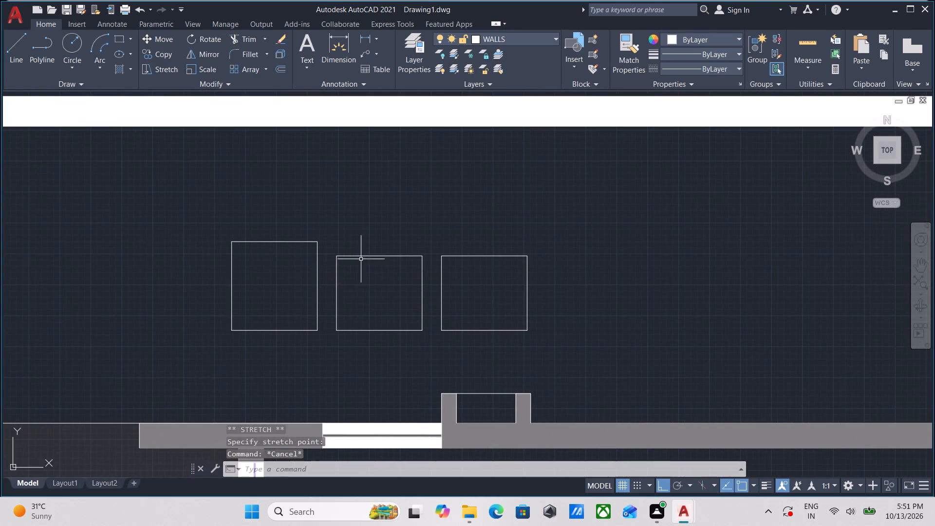
pyautogui.click(371, 256)
pyautogui.click(380, 256)
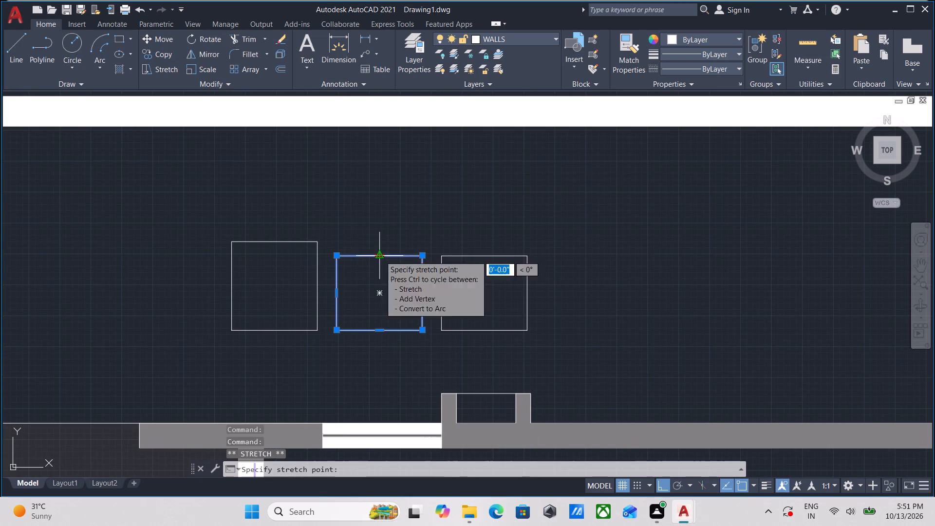
pyautogui.click(379, 267)
pyautogui.press('Escape')
pyautogui.moveTo(388, 269); pyautogui.dragTo(347, 275, button='middle')
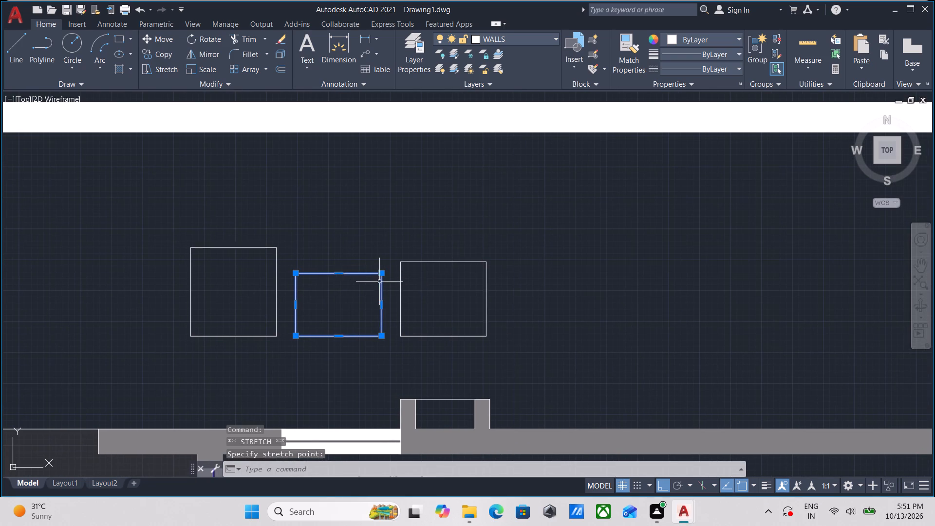
pyautogui.press('Escape')
# Stretch the top edge of the easternmost rectangle upward by about 6.6".
pyautogui.click(426, 274)
pyautogui.click(418, 247)
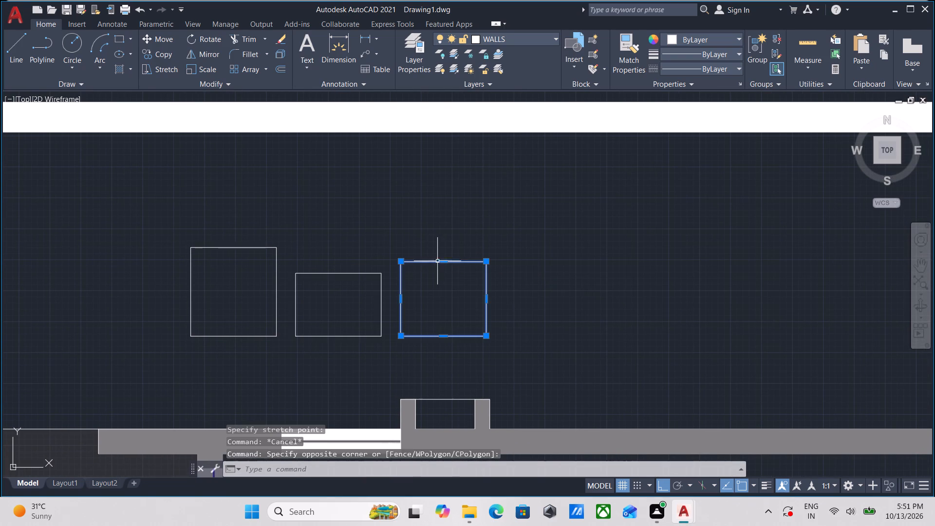
pyautogui.click(442, 264)
pyautogui.click(442, 245)
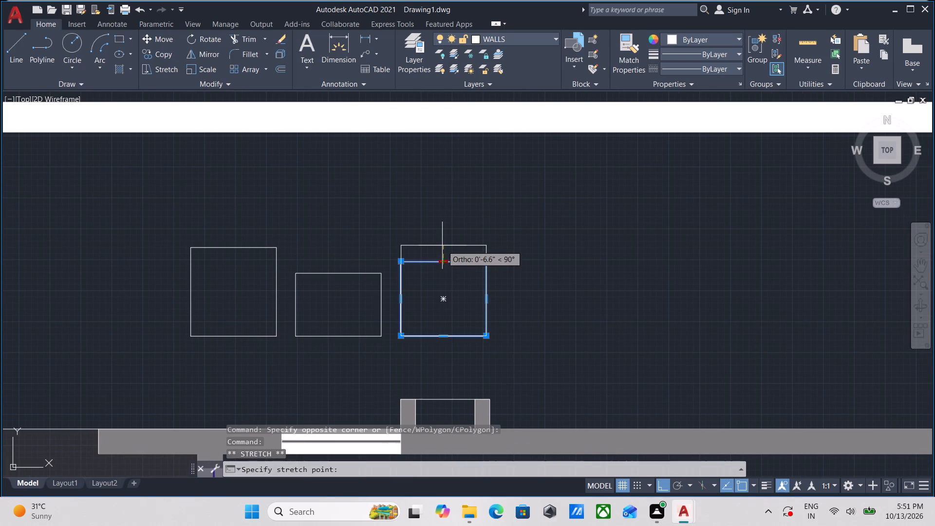
pyautogui.press('Escape')
pyautogui.scroll(-1, 437, 271)
pyautogui.moveTo(437, 271); pyautogui.dragTo(371, 259, button='middle')
pyautogui.press('Escape')
# Copy the easternmost, tallest rectangle about 3'-10" to the east.
pyautogui.click(435, 312)
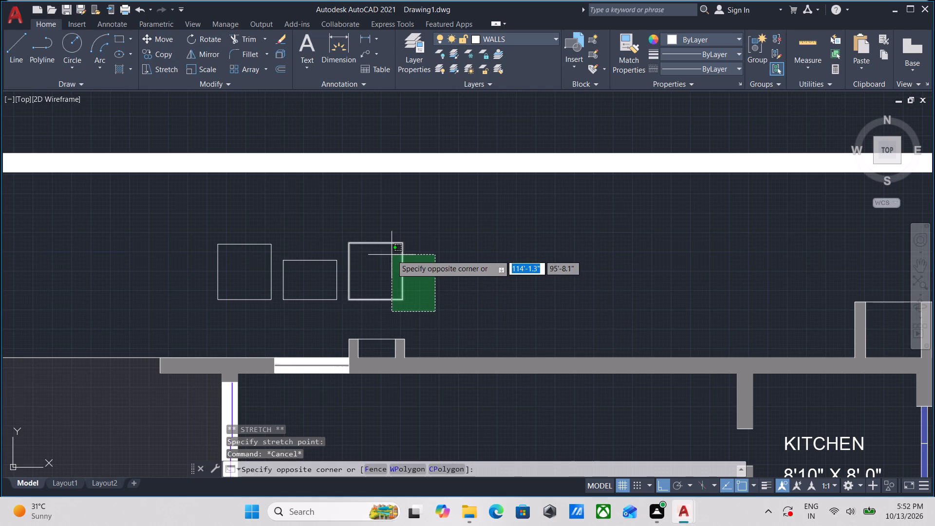
pyautogui.click(392, 255)
pyautogui.scroll(2, 394, 280)
pyautogui.write('CO')
pyautogui.press('Return')
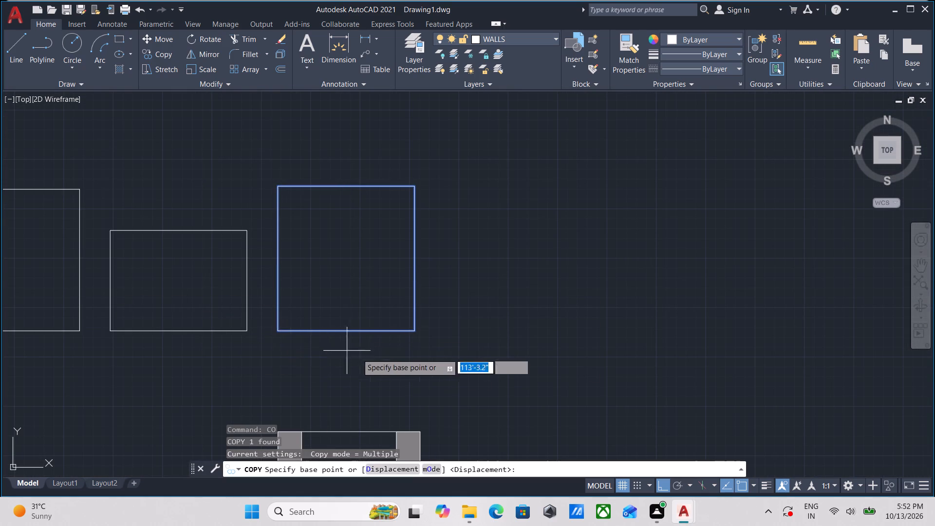
pyautogui.click(278, 329)
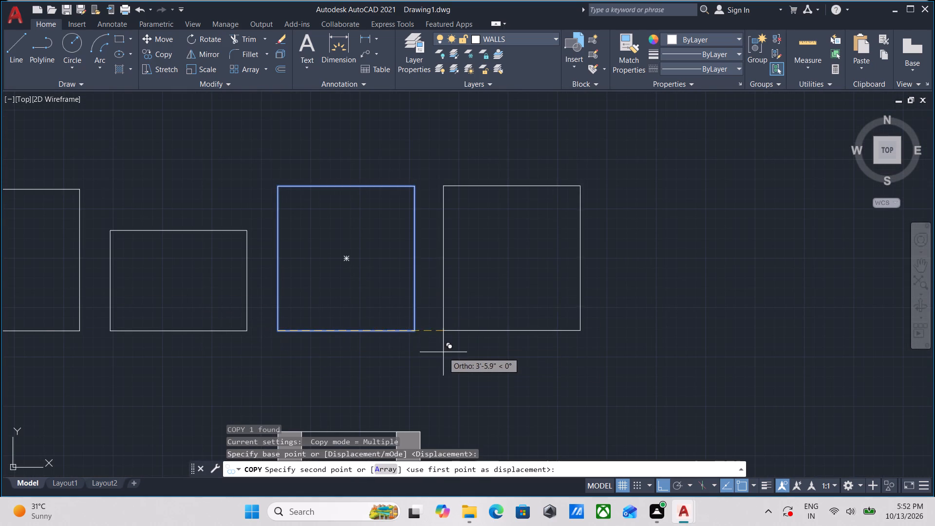
pyautogui.moveTo(443, 352); pyautogui.dragTo(388, 353, button='middle')
pyautogui.click(405, 324)
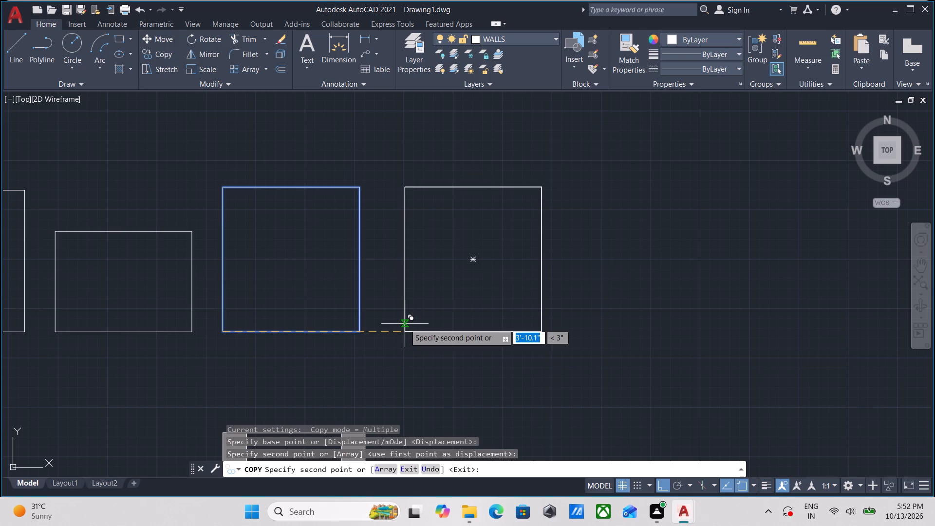
pyautogui.press('Escape')
# Stretch the top edge of the fourth rectangle downward so it is the shortest in the row.
pyautogui.moveTo(463, 226); pyautogui.dragTo(461, 261, button='middle')
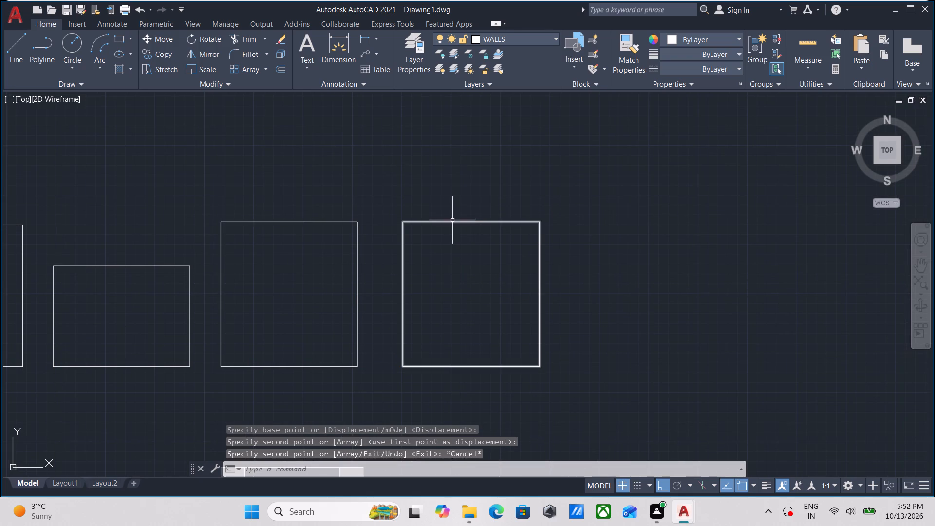
pyautogui.click(452, 220)
pyautogui.click(476, 222)
pyautogui.click(471, 222)
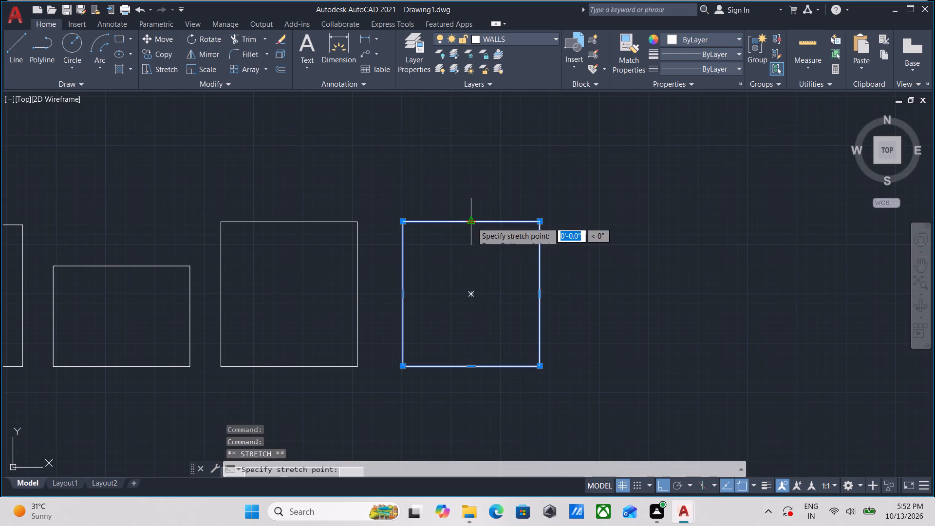
pyautogui.click(473, 280)
pyautogui.press('Escape')
# Copy the row of four rectangles twice to the east, spacing the sets about 14'-4" apart along the same baseline.
pyautogui.scroll(-3, 473, 280)
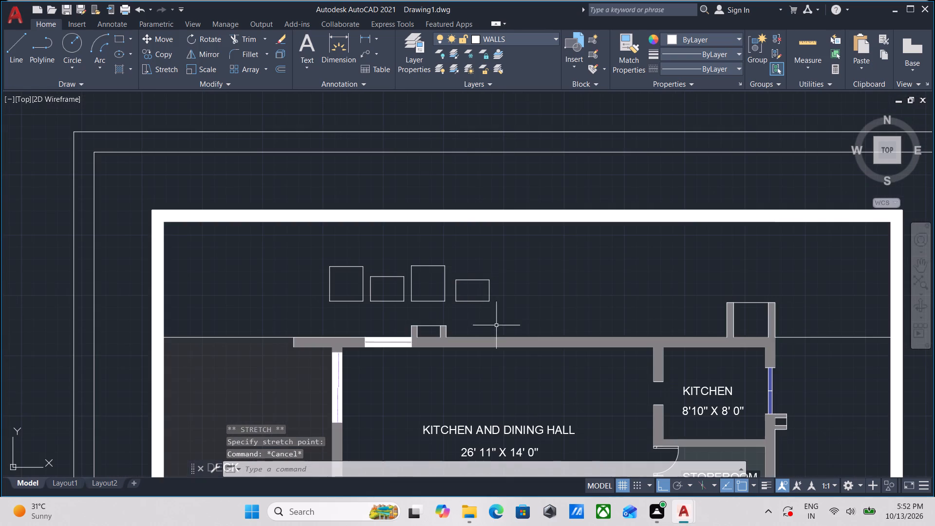
pyautogui.click(514, 319)
pyautogui.click(278, 250)
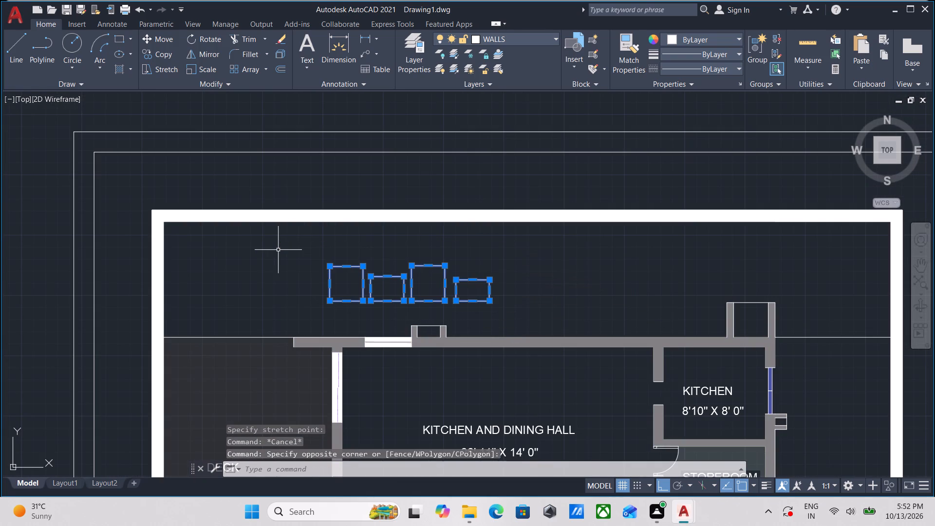
pyautogui.press('c')
pyautogui.press('o')
pyautogui.press('Return')
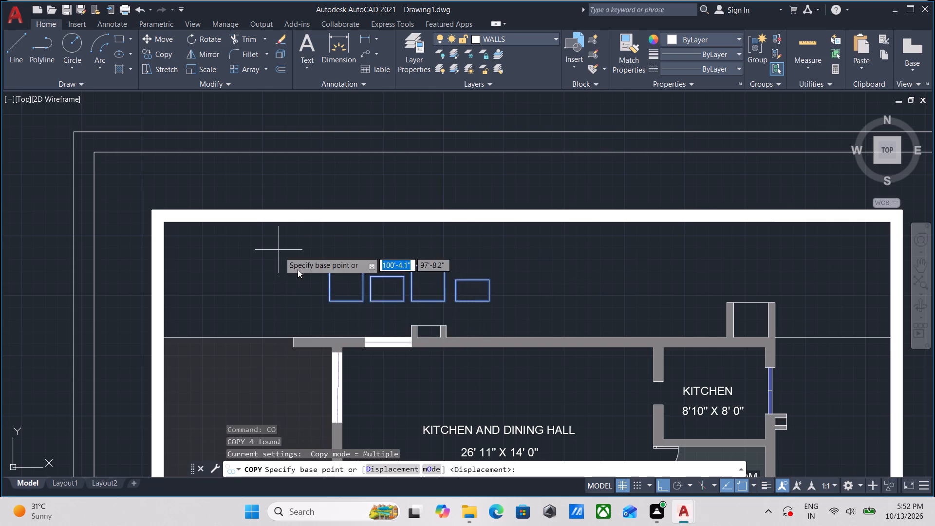
pyautogui.scroll(2, 316, 295)
pyautogui.click(344, 312)
pyautogui.moveTo(397, 315); pyautogui.dragTo(107, 309, button='middle')
pyautogui.moveTo(290, 314); pyautogui.dragTo(166, 316, button='middle')
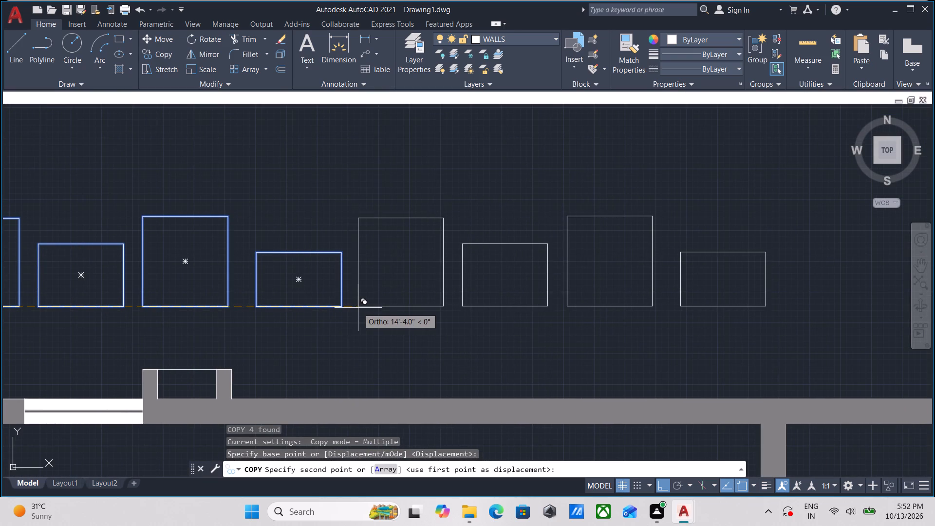
pyautogui.click(356, 308)
pyautogui.moveTo(368, 308); pyautogui.dragTo(213, 310, button='middle')
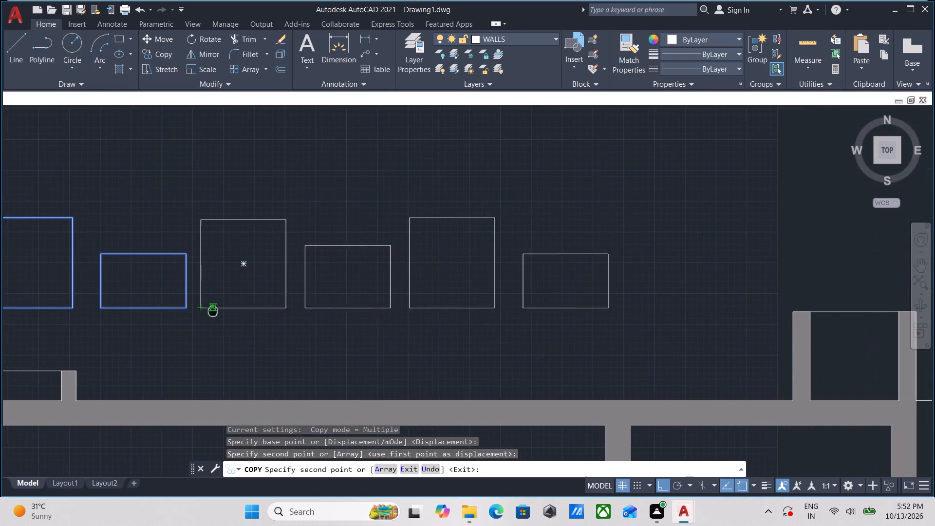
pyautogui.moveTo(372, 305); pyautogui.dragTo(23, 317, button='middle')
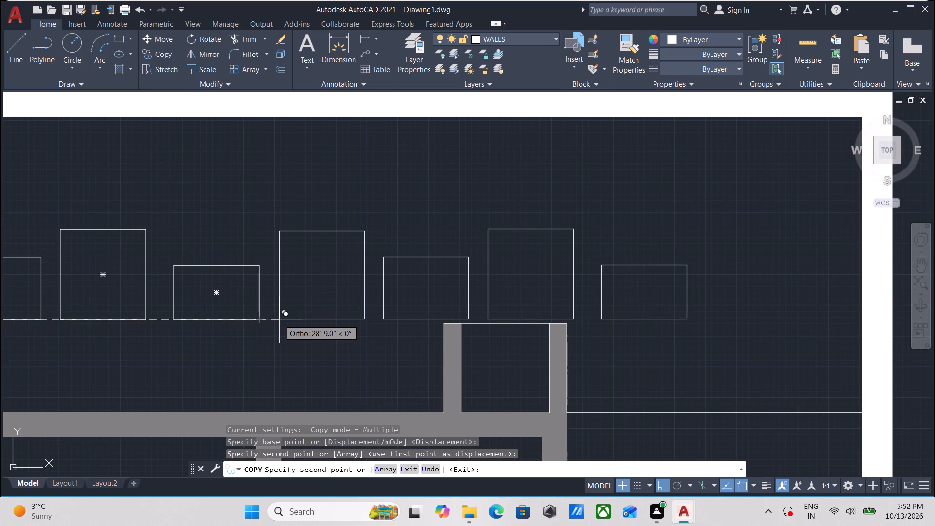
pyautogui.click(275, 319)
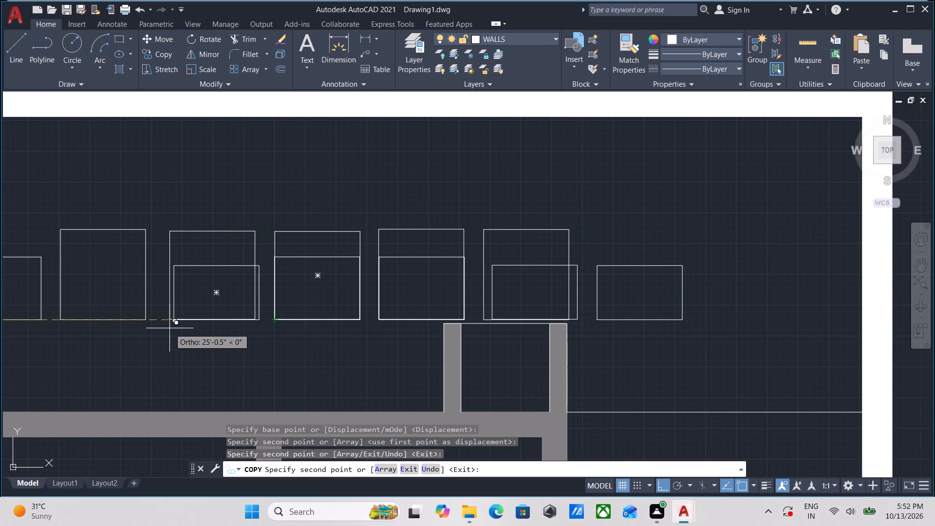
pyautogui.press('Escape')
# Hatch the westernmost rectangle of the north strip row with a solid fill in grey 99,100,102.
pyautogui.scroll(-2, 169, 328)
pyautogui.moveTo(142, 325); pyautogui.dragTo(238, 316, button='middle')
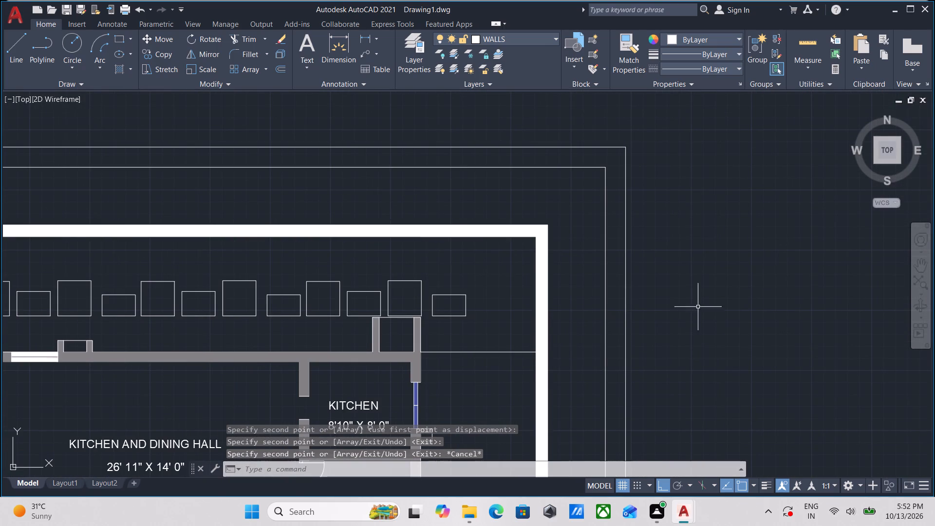
pyautogui.moveTo(534, 341); pyautogui.dragTo(795, 353, button='middle')
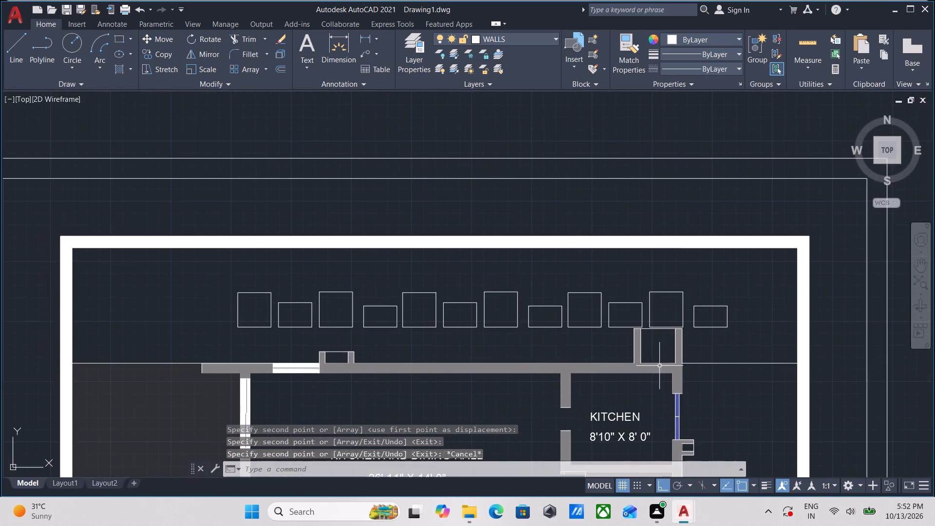
pyautogui.scroll(1, 591, 345)
pyautogui.moveTo(454, 337); pyautogui.dragTo(646, 362, button='middle')
pyautogui.press('h')
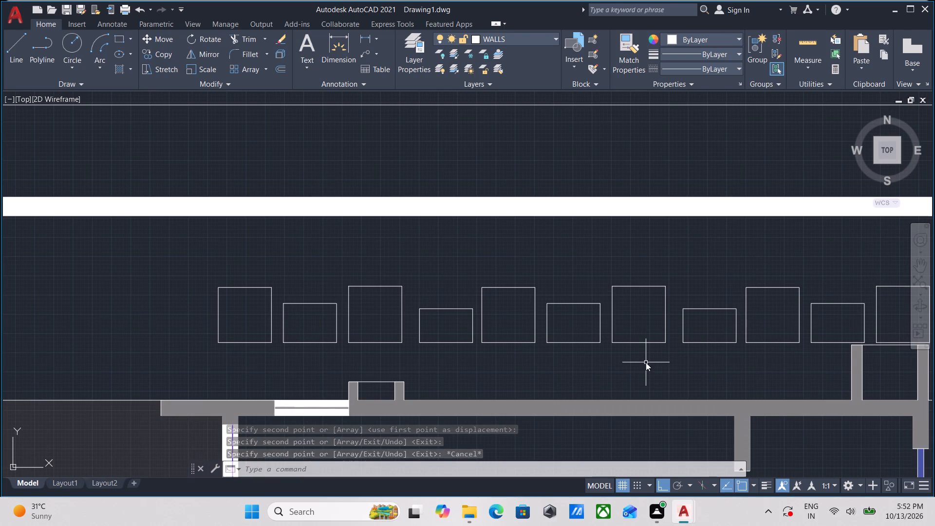
pyautogui.press('Return')
pyautogui.moveTo(509, 303); pyautogui.dragTo(663, 311, button='middle')
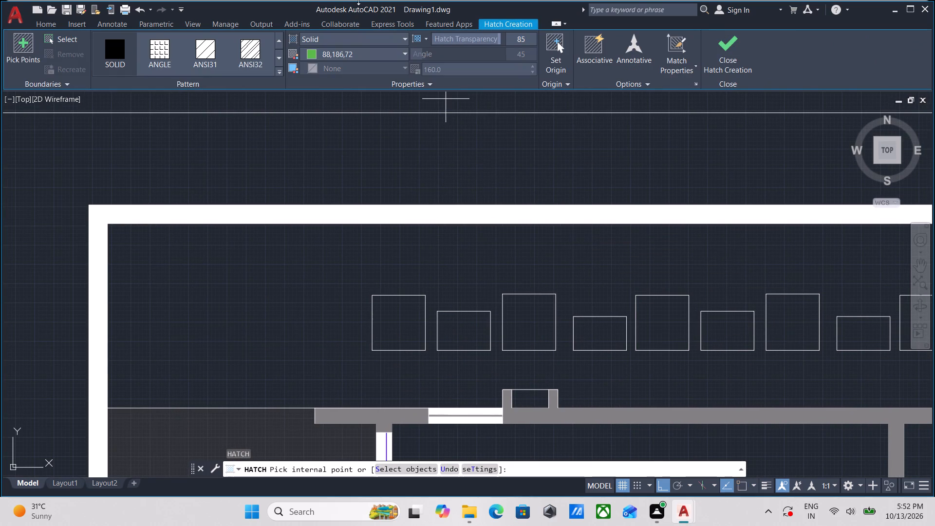
pyautogui.click(308, 51)
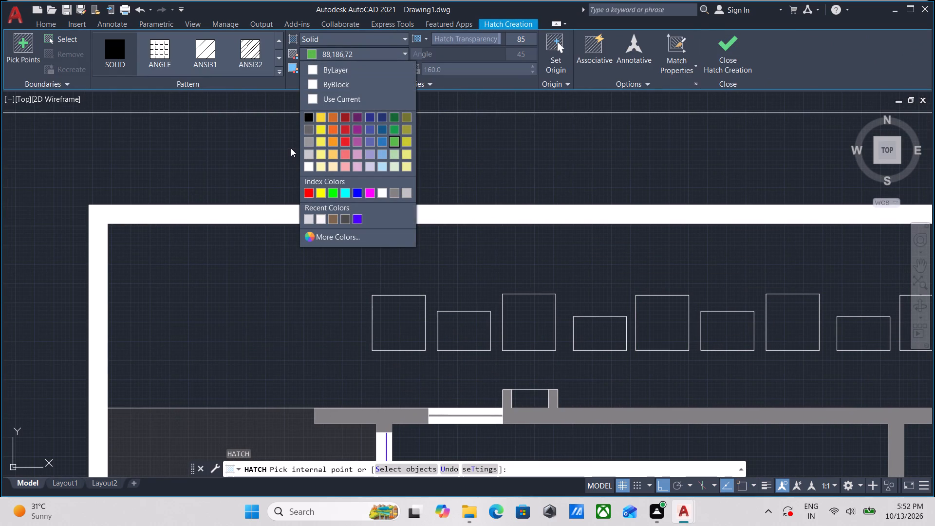
pyautogui.click(307, 127)
pyautogui.click(397, 331)
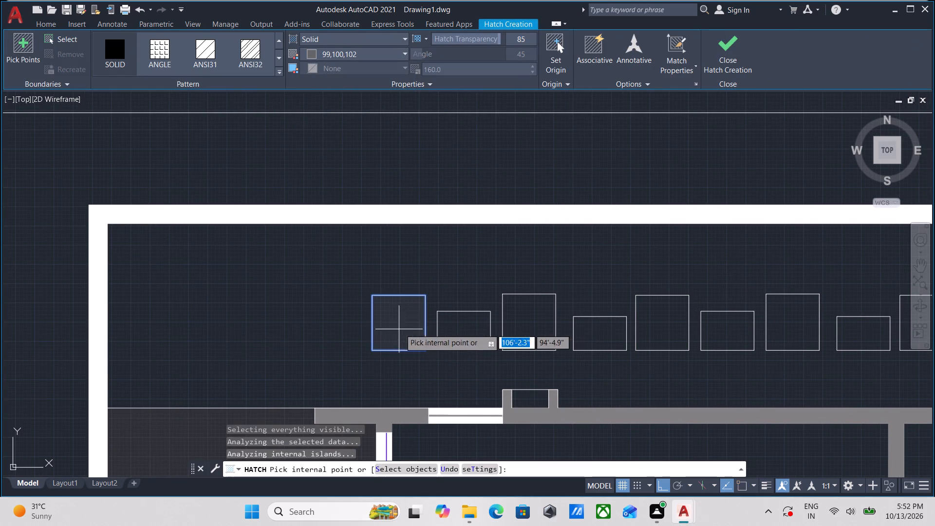
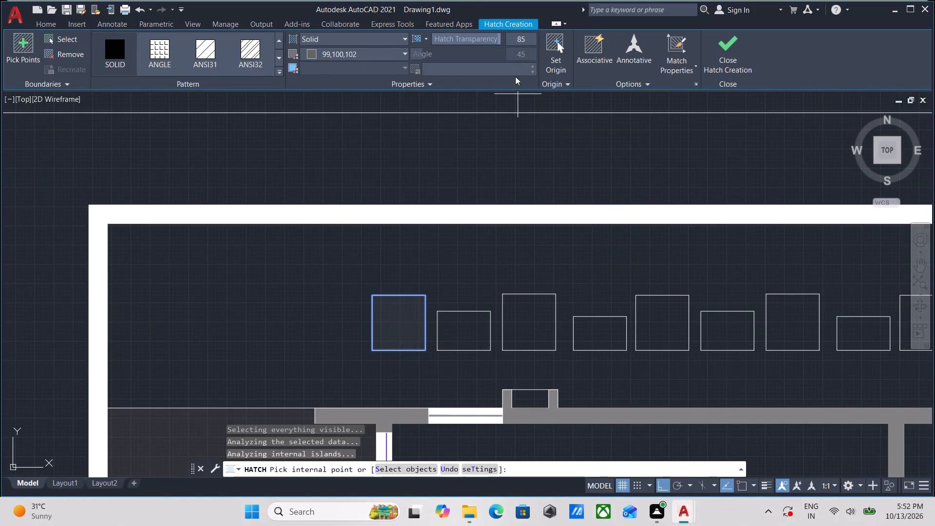
# Lower the transparency of the solid grey hatch in the westernmost rectangle to 10.
pyautogui.moveTo(502, 37); pyautogui.dragTo(435, 36)
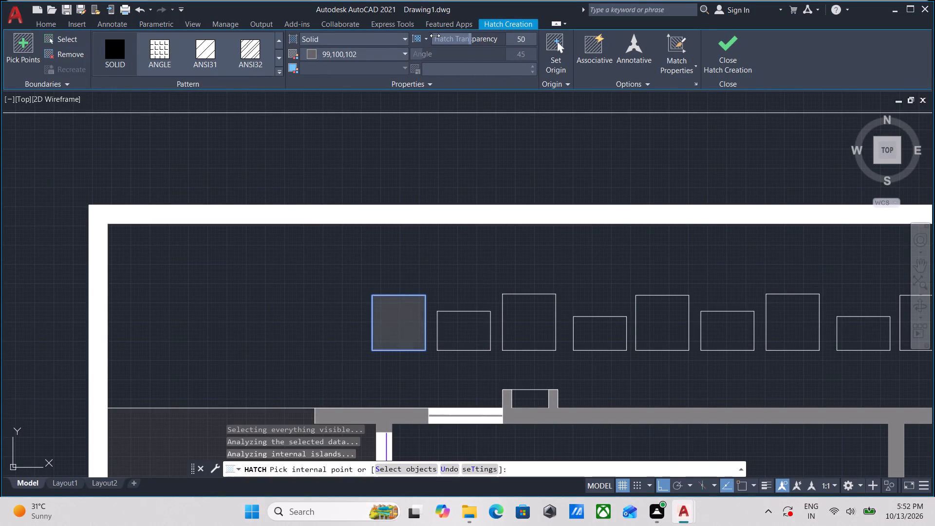
pyautogui.moveTo(435, 36); pyautogui.dragTo(396, 44)
pyautogui.moveTo(448, 36); pyautogui.dragTo(430, 37)
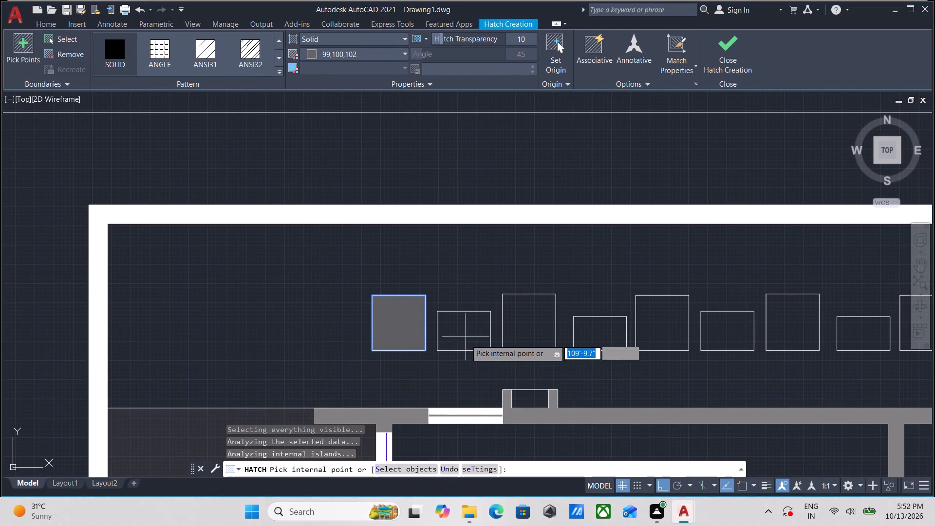
# Fill the remaining eleven rectangles of the north strip row with the same solid hatch in grey 99,100,102.
pyautogui.click(456, 327)
pyautogui.click(520, 317)
pyautogui.click(591, 330)
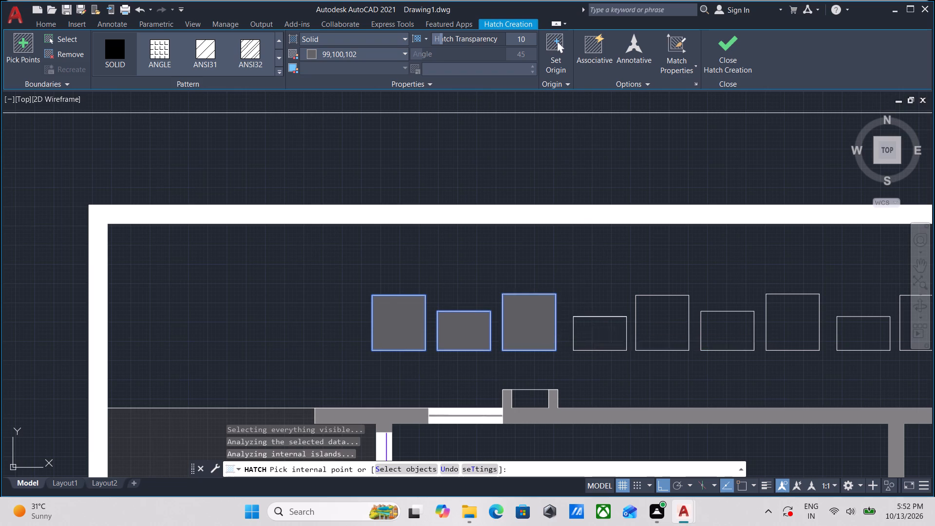
pyautogui.moveTo(598, 325); pyautogui.dragTo(507, 299, button='middle')
pyautogui.click(575, 300)
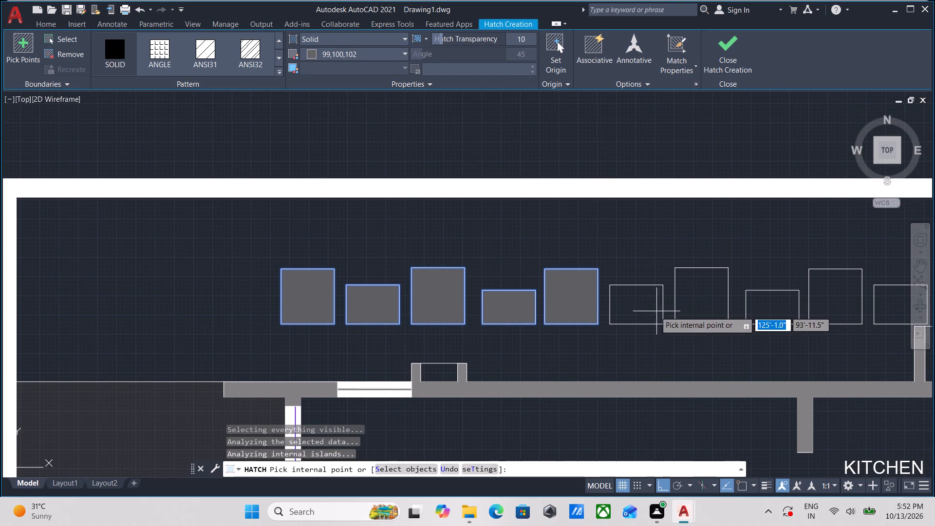
pyautogui.click(640, 307)
pyautogui.moveTo(639, 307); pyautogui.dragTo(476, 285, button='middle')
pyautogui.click(542, 270)
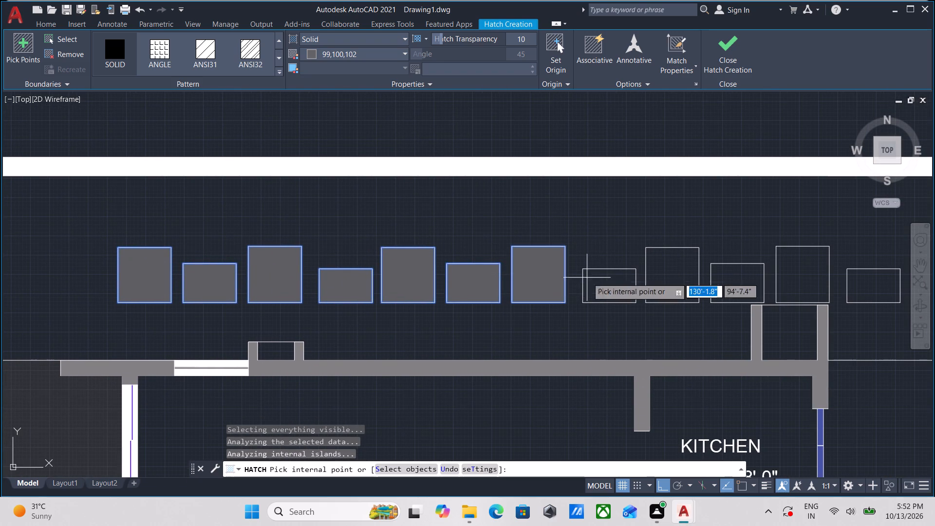
pyautogui.click(615, 284)
pyautogui.click(683, 273)
pyautogui.moveTo(683, 273); pyautogui.dragTo(515, 275, button='middle')
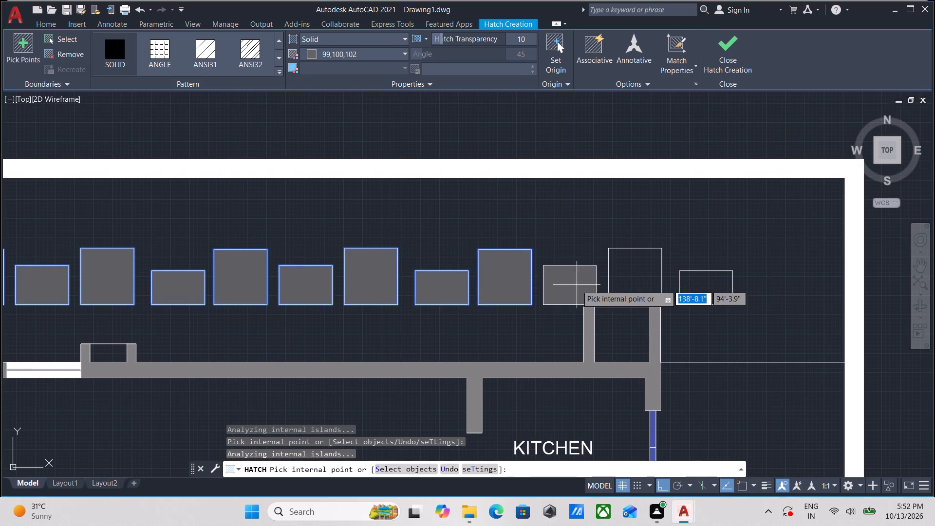
pyautogui.click(577, 285)
pyautogui.click(642, 272)
pyautogui.click(729, 288)
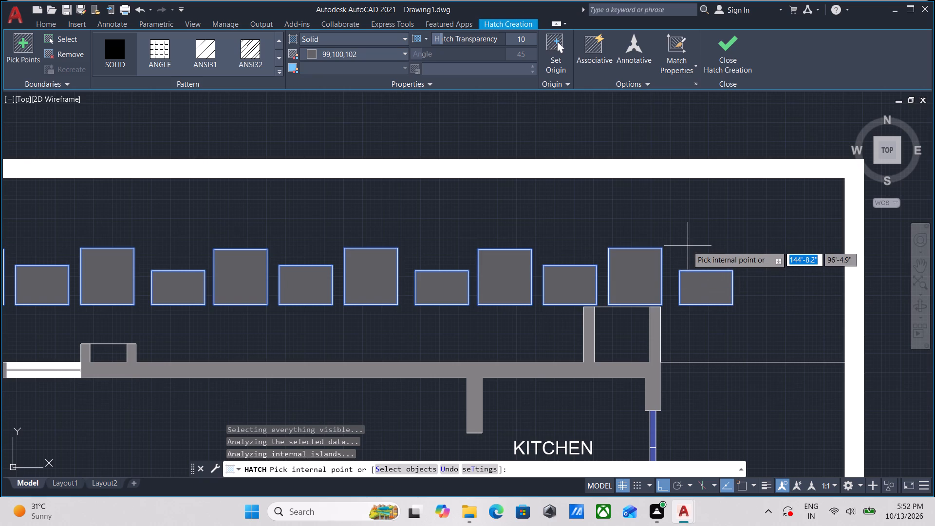
pyautogui.scroll(-1, 557, 244)
pyautogui.moveTo(534, 241); pyautogui.dragTo(549, 238, button='middle')
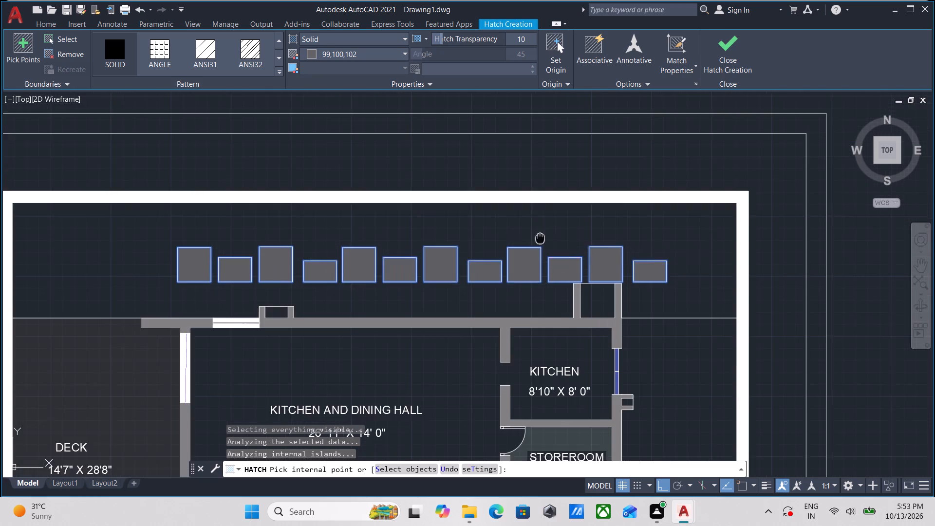
pyautogui.moveTo(549, 238); pyautogui.dragTo(641, 238, button='middle')
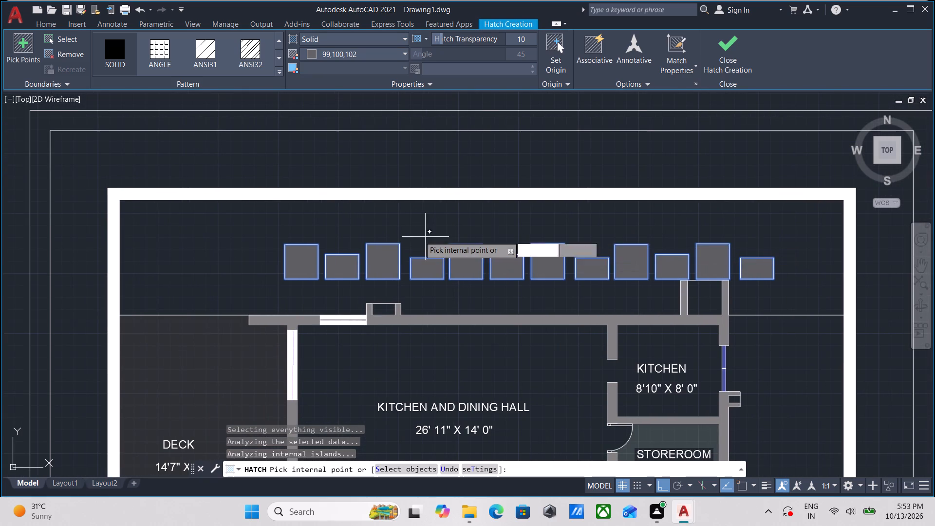
pyautogui.click(729, 50)
pyautogui.press('Escape')
# Draw a line from the westernmost rectangle's southwest corner about 14' west to the boundary wall, continuing south to the deck's northwest corner.
pyautogui.moveTo(393, 207); pyautogui.dragTo(506, 197, button='middle')
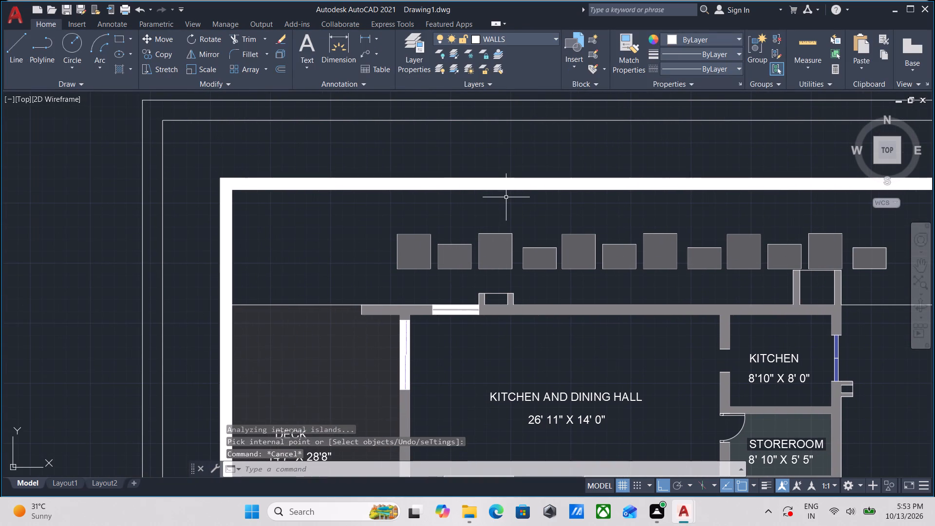
pyautogui.press('l')
pyautogui.press('Return')
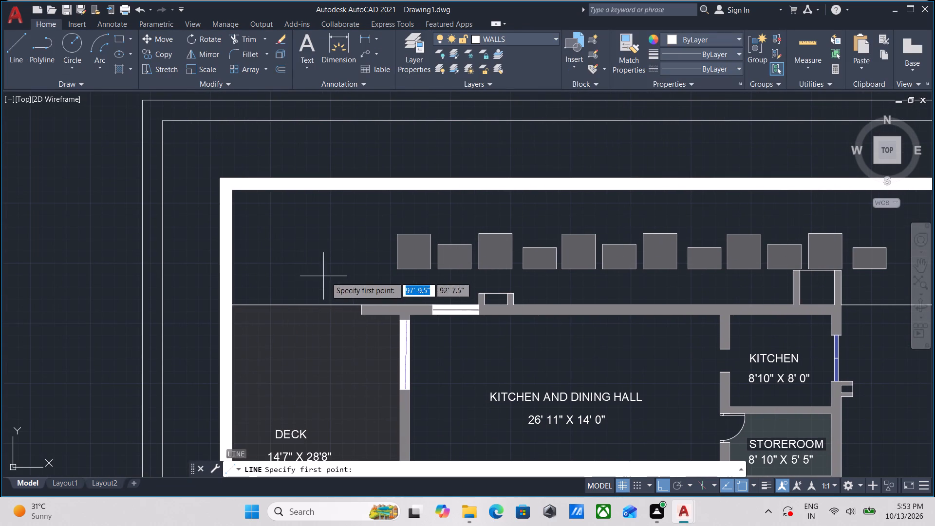
pyautogui.click(397, 269)
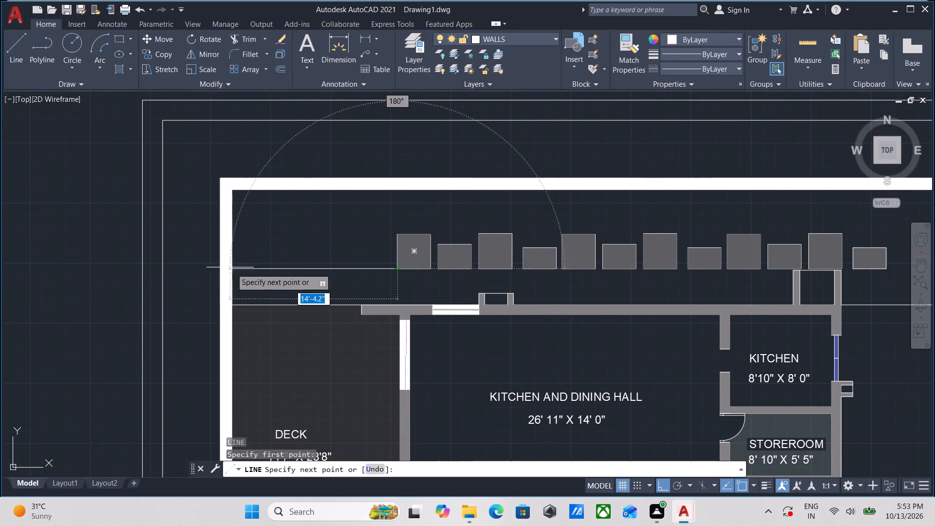
pyautogui.click(232, 271)
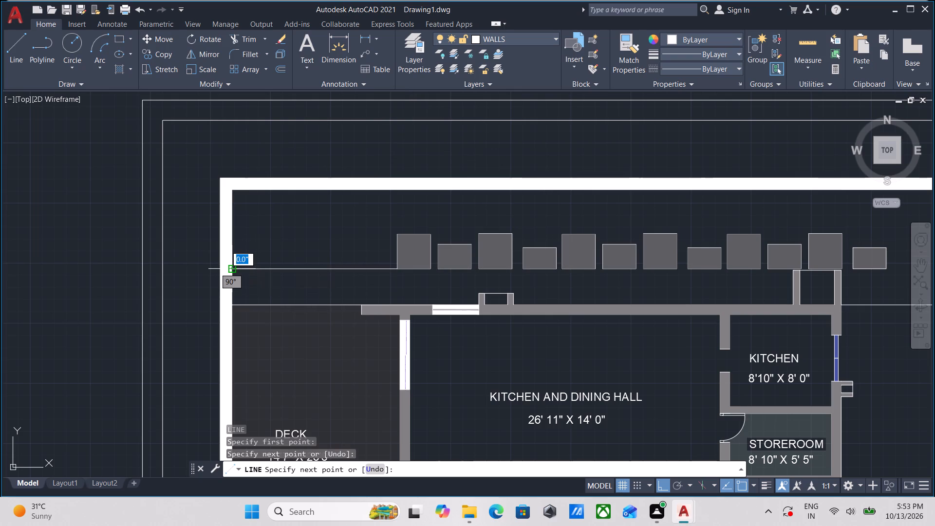
pyautogui.click(234, 306)
pyautogui.press('Escape')
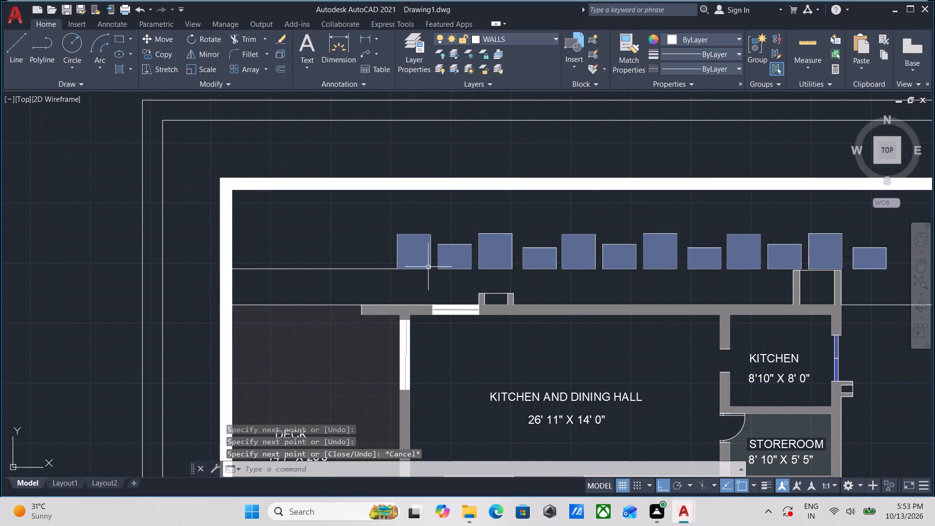
# Draw a vertical line from the westernmost rectangle's southwest corner south to the house's north wall.
pyautogui.scroll(1, 391, 281)
pyautogui.moveTo(384, 284); pyautogui.dragTo(387, 303, button='middle')
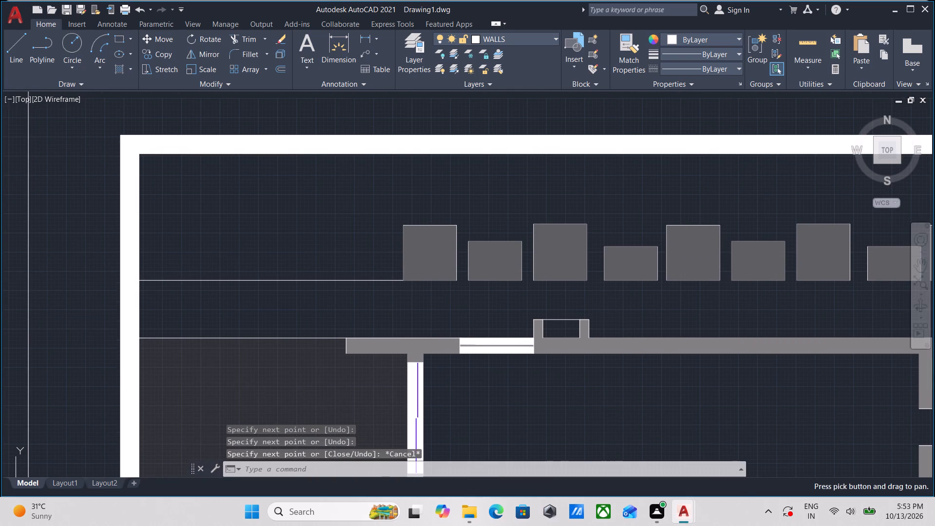
pyautogui.press('l')
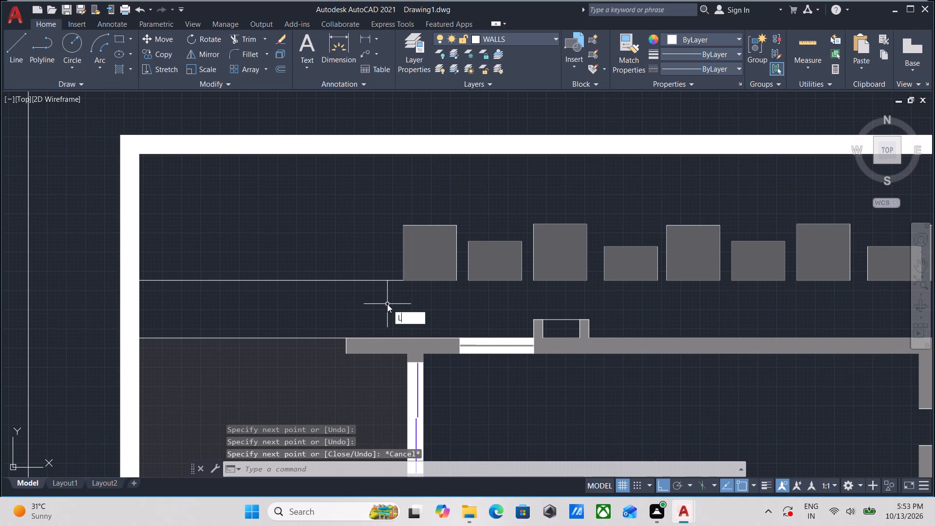
pyautogui.press('Return')
pyautogui.click(402, 283)
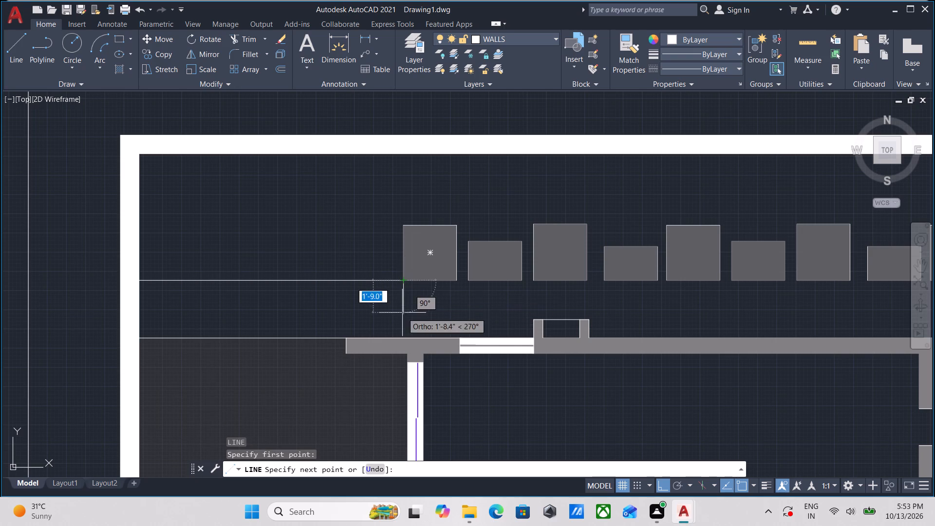
pyautogui.click(402, 338)
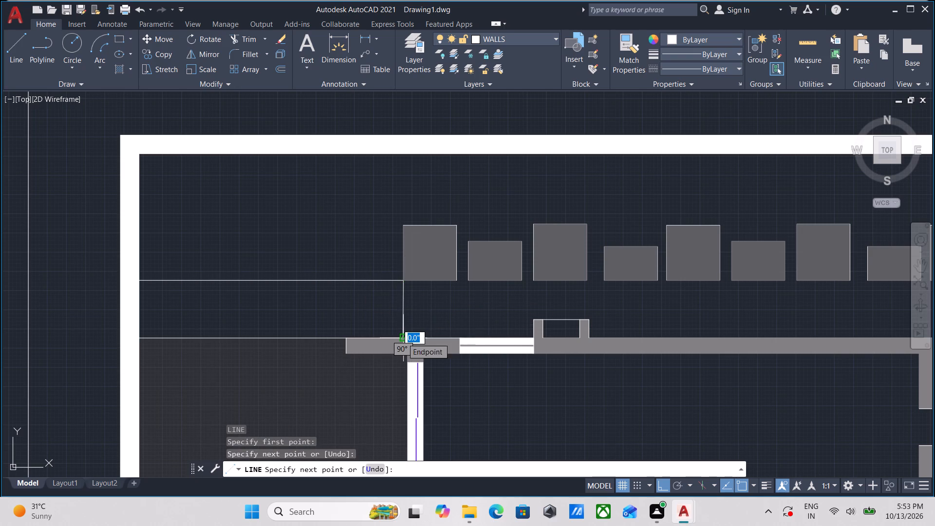
pyautogui.press('Escape')
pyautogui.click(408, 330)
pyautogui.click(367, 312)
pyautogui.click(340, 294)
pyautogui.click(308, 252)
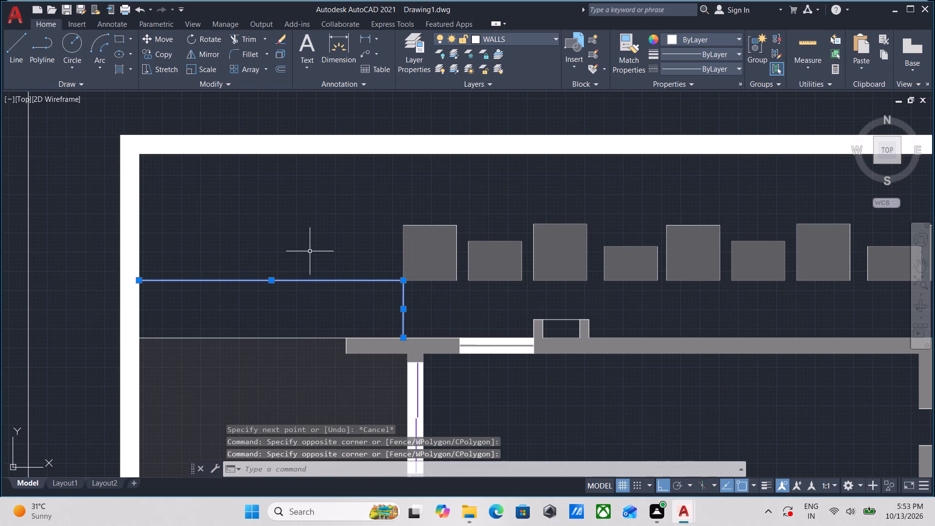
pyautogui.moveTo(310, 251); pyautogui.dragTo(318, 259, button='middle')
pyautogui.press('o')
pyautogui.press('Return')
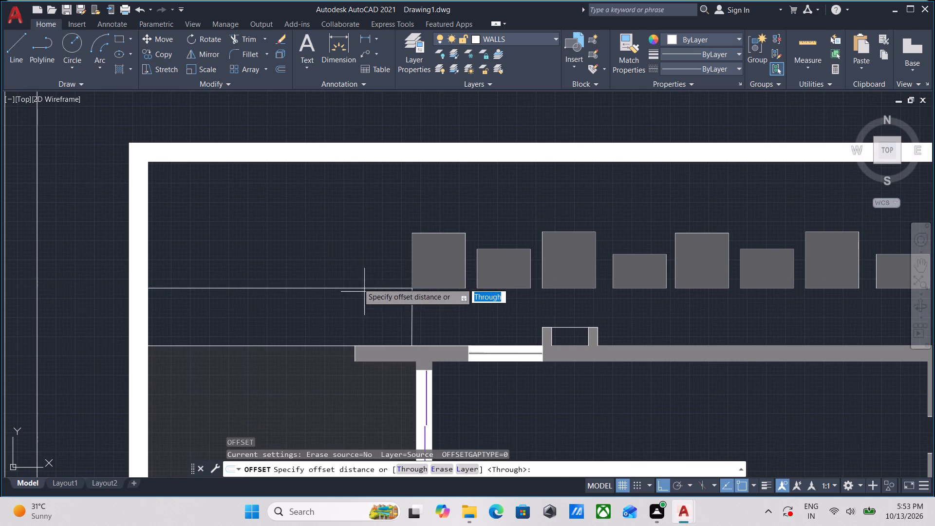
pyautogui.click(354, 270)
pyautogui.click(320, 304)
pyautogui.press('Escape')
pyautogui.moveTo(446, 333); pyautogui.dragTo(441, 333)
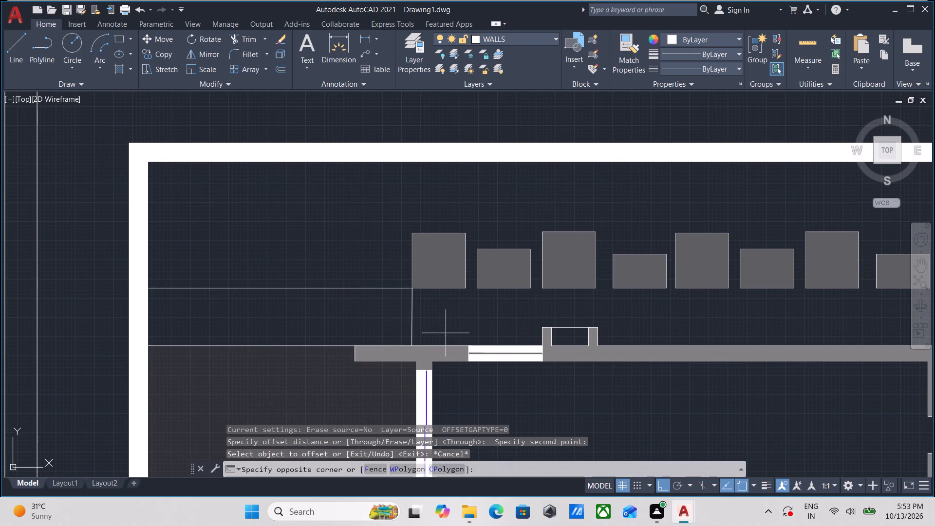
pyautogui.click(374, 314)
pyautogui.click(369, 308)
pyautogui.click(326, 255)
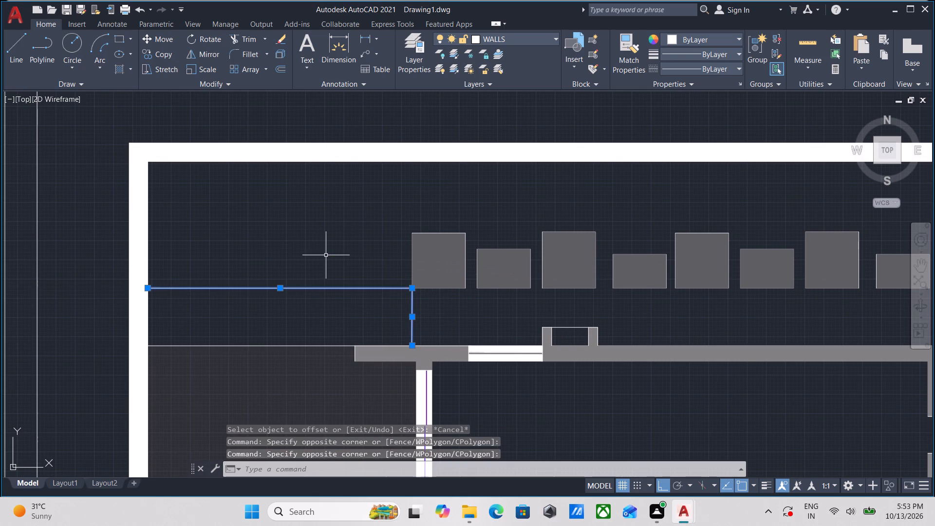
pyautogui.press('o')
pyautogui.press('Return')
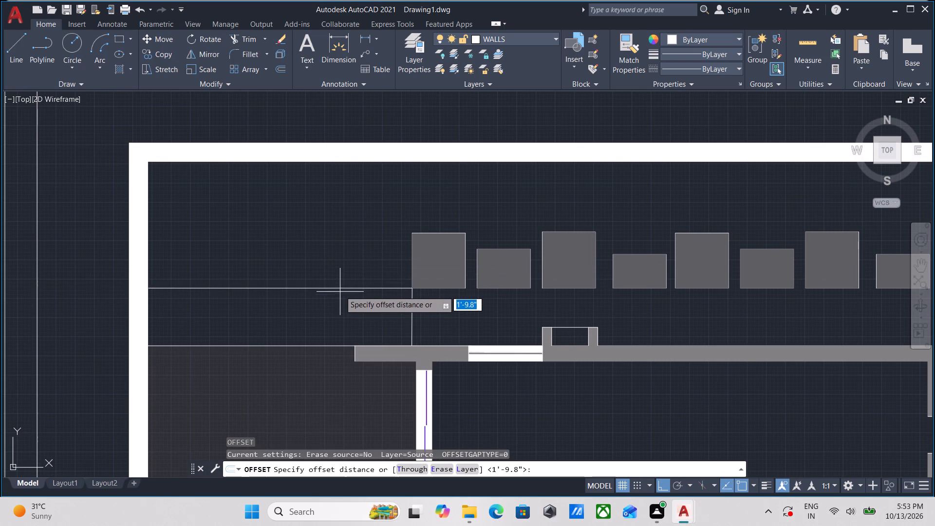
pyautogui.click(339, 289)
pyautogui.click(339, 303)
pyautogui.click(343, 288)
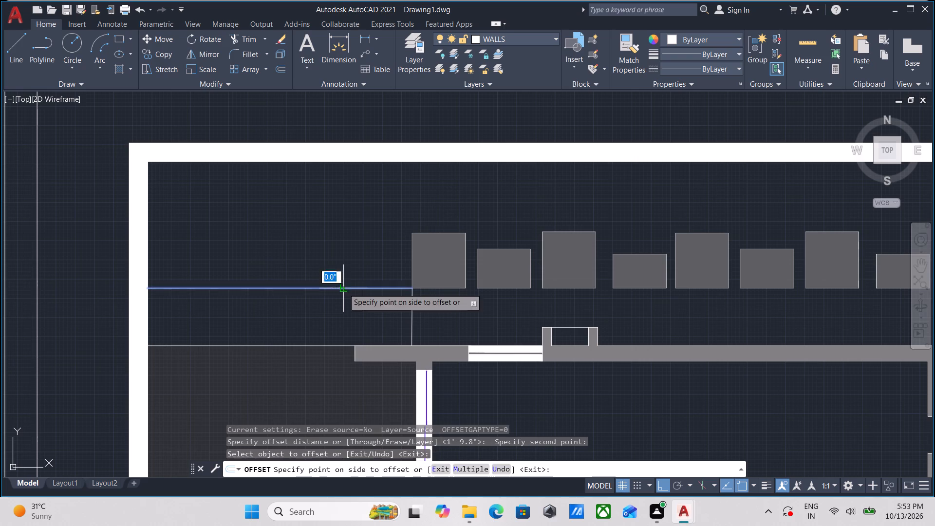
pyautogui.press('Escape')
# Join the long horizontal line and the short vertical line north of the deck into one polyline.
pyautogui.click(425, 321)
pyautogui.click(380, 307)
pyautogui.click(358, 308)
pyautogui.click(319, 260)
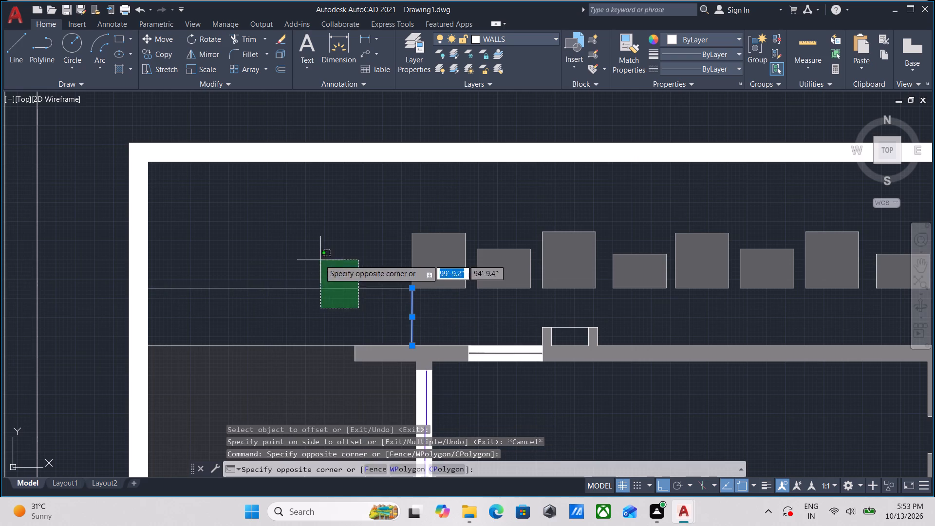
pyautogui.write('JOI')
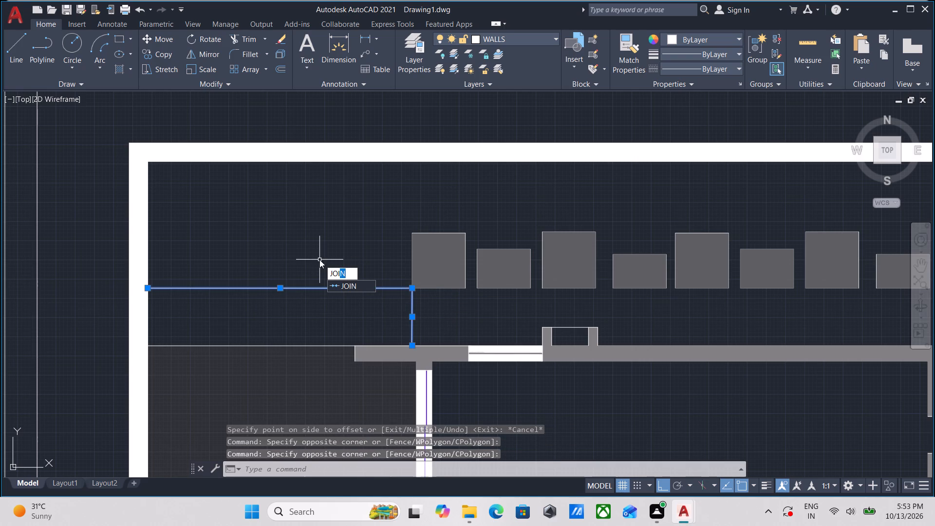
pyautogui.press('n')
pyautogui.press('Return')
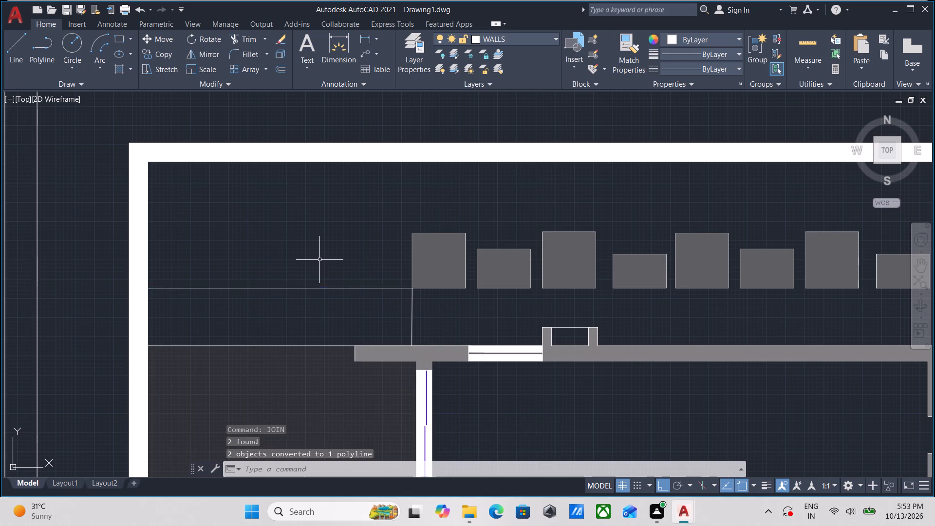
# Offset the joined L-shaped outline inward toward the deck twice, at 1' spacing, to form steps.
pyautogui.click(423, 316)
pyautogui.click(417, 316)
pyautogui.click(429, 316)
pyautogui.click(376, 311)
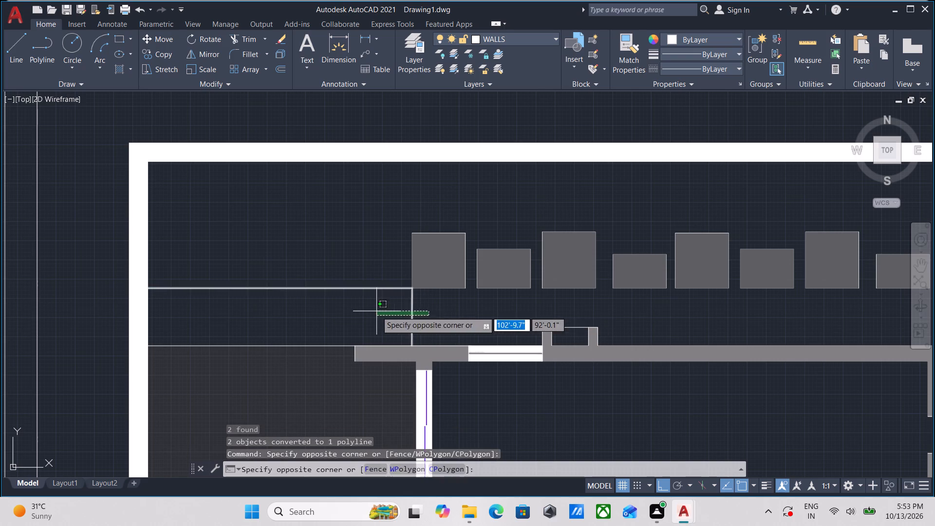
pyautogui.press('o')
pyautogui.press('Return')
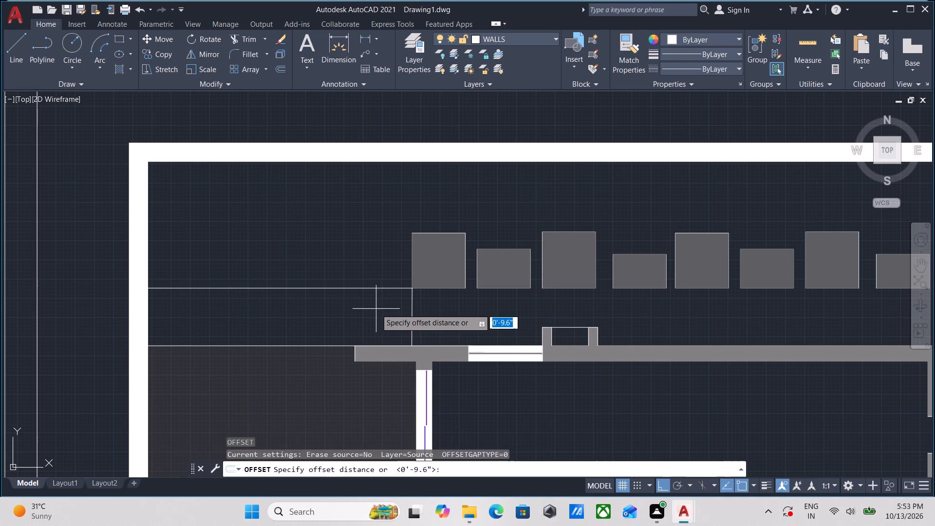
pyautogui.click(296, 287)
pyautogui.click(299, 305)
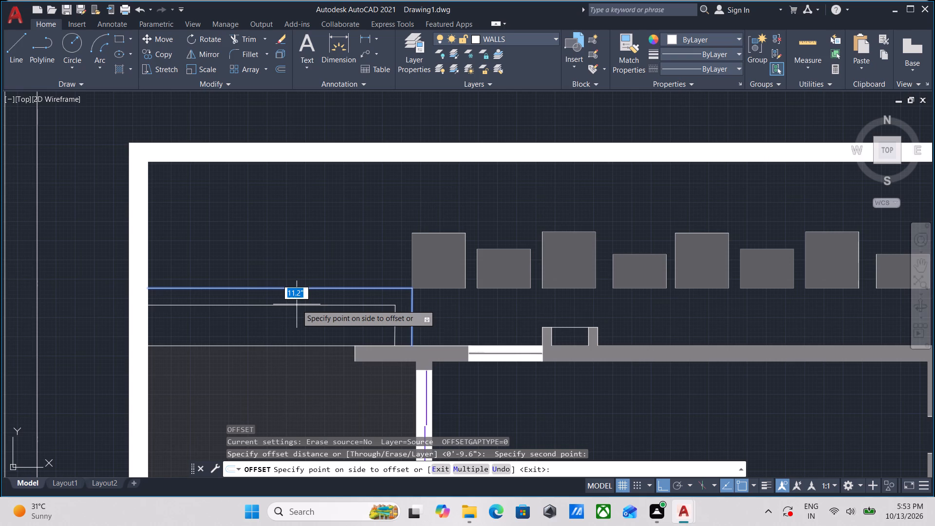
pyautogui.press('1')
pyautogui.press("'")
pyautogui.press('Return')
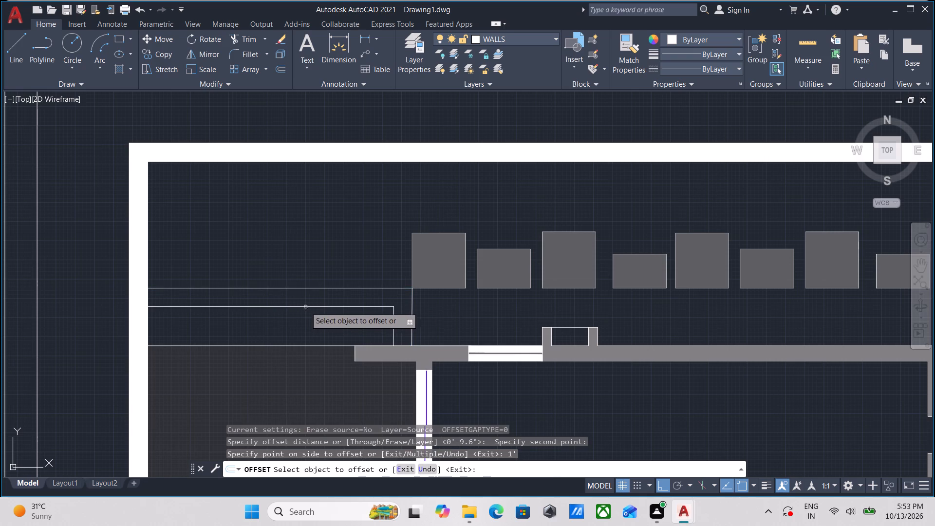
pyautogui.click(305, 307)
pyautogui.press('1')
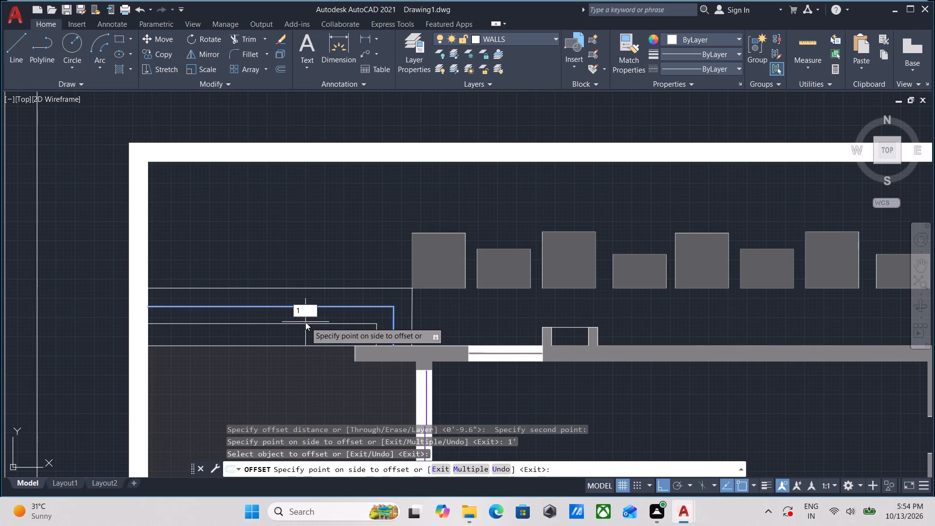
pyautogui.press("'")
pyautogui.press('Return')
pyautogui.press('Escape')
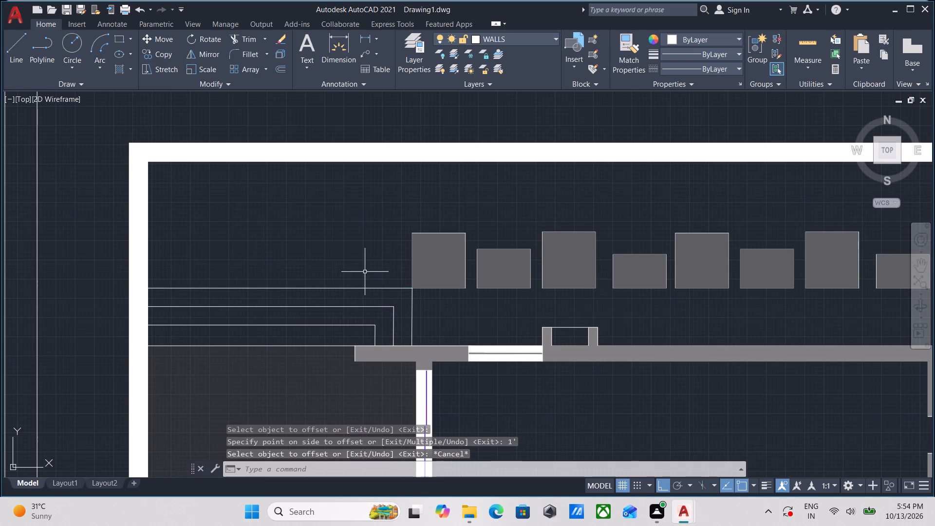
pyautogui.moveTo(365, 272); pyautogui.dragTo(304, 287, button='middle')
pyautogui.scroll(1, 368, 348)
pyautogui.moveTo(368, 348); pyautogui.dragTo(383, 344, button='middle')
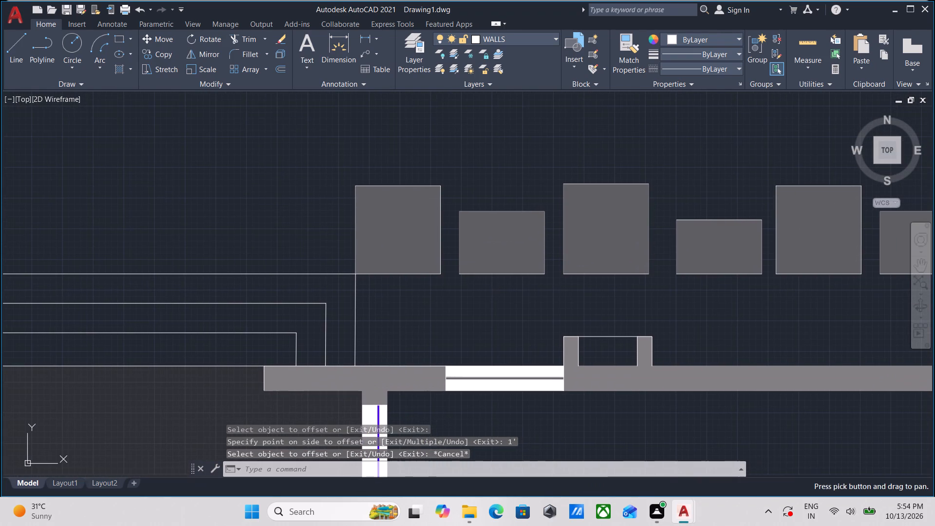
# Start a solid hatch and set its colour to the index colour Green.
pyautogui.moveTo(383, 344); pyautogui.dragTo(377, 367, button='middle')
pyautogui.press('h')
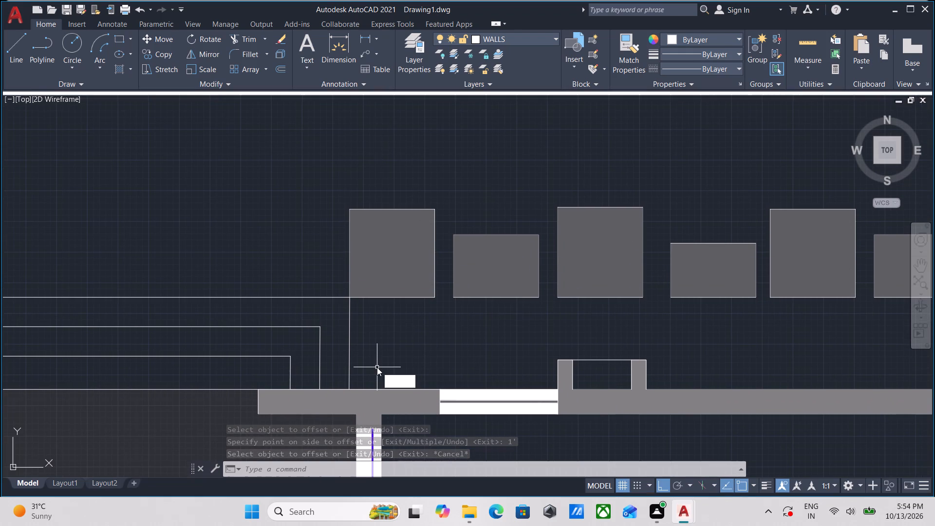
pyautogui.press('Return')
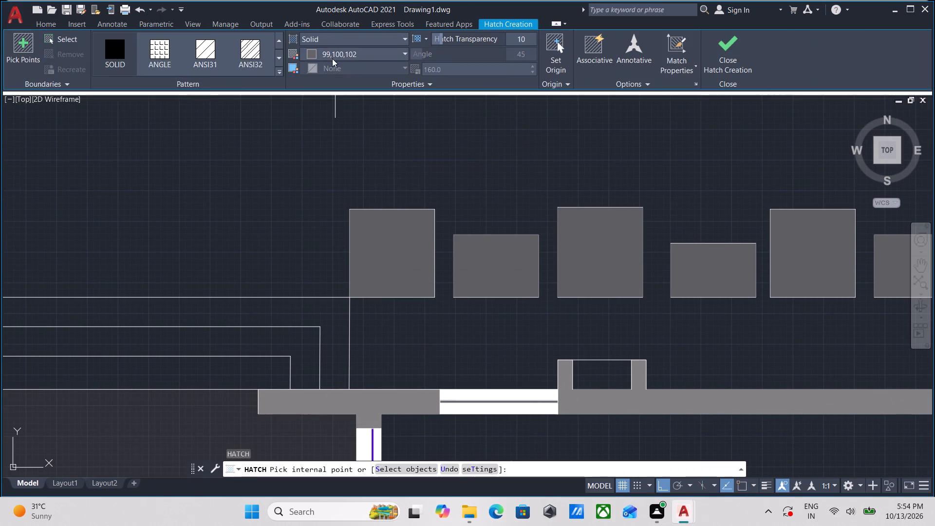
pyautogui.click(314, 51)
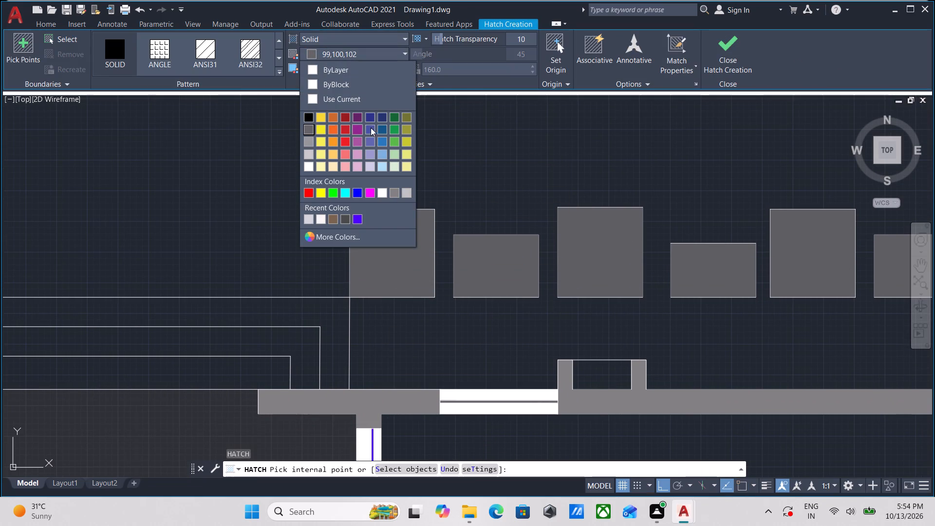
pyautogui.click(395, 127)
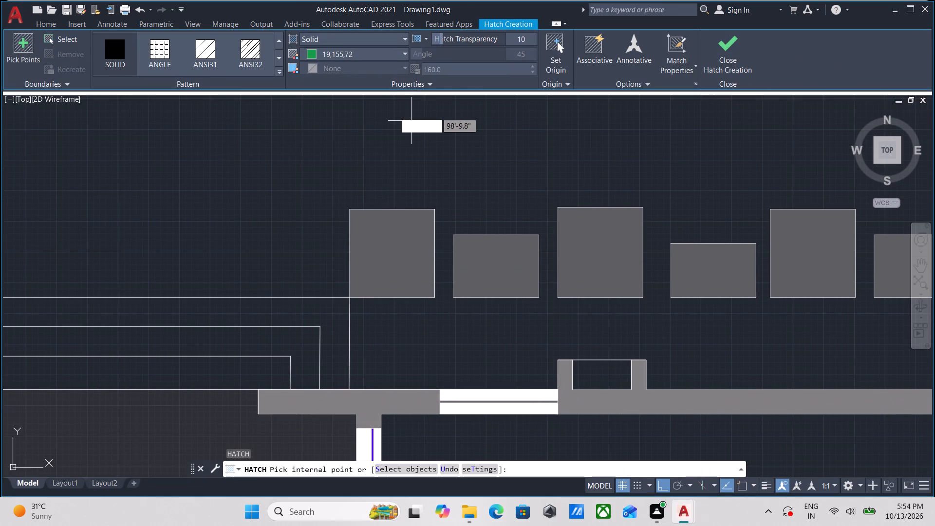
pyautogui.click(310, 53)
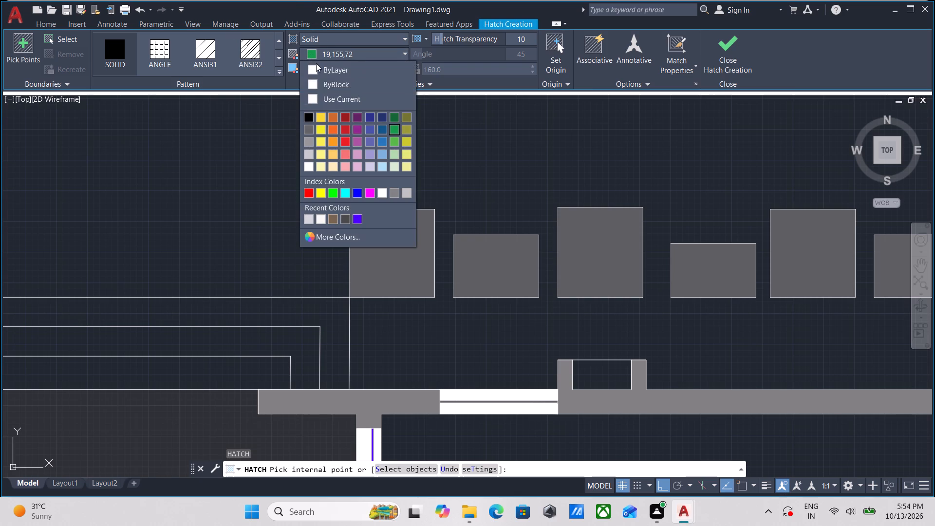
pyautogui.click(331, 192)
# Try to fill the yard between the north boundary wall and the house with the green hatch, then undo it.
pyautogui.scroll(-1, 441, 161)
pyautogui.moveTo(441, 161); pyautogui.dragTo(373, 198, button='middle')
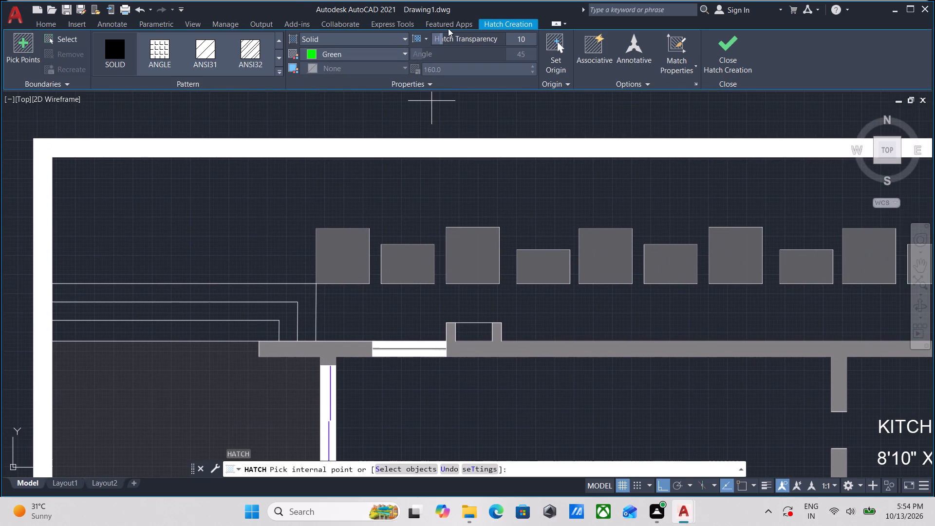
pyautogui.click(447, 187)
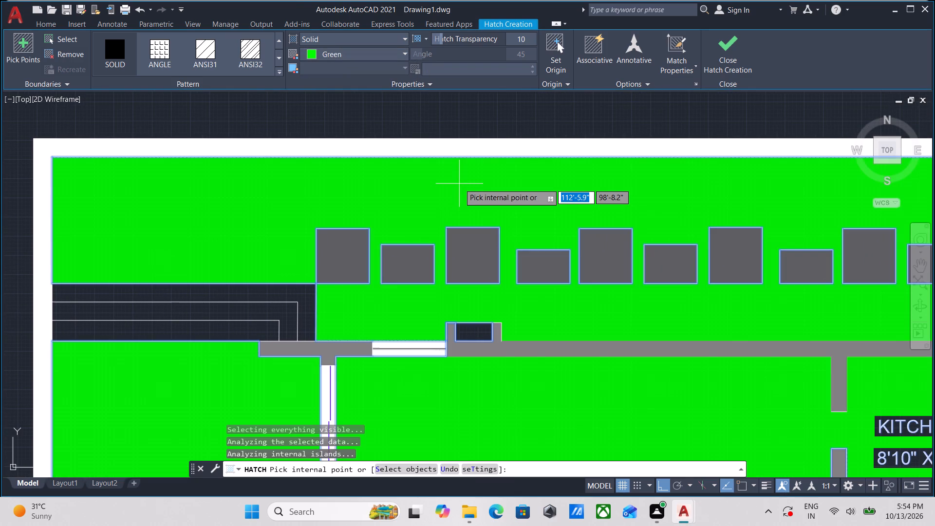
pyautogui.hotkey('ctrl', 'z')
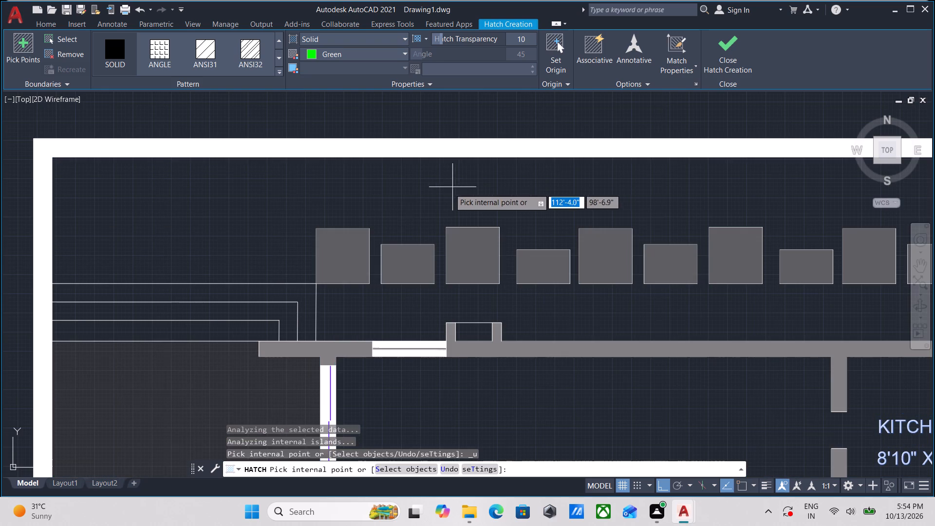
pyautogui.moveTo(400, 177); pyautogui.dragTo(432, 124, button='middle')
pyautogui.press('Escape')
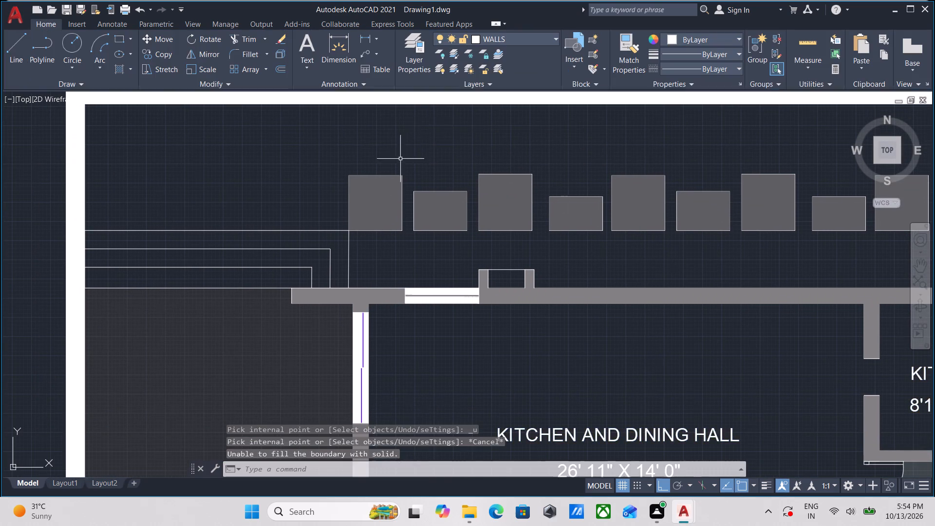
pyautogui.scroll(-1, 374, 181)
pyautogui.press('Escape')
# Stretch the east end of the deck's north edge line along the house's north wall to the east boundary wall's inner face.
pyautogui.scroll(2, 293, 231)
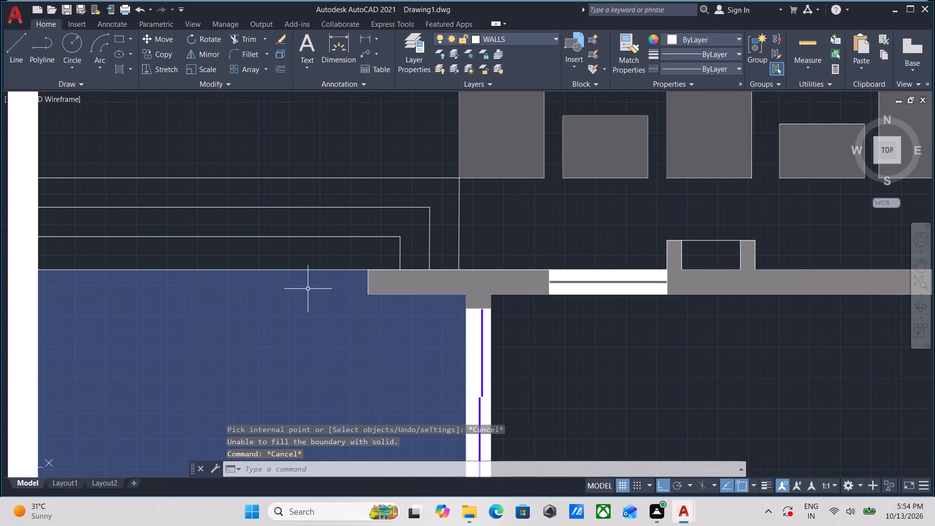
pyautogui.click(307, 270)
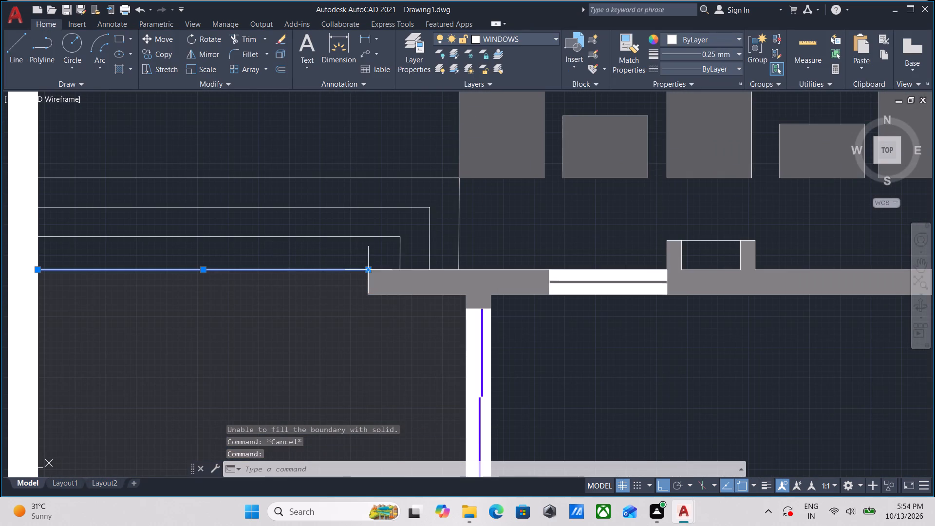
pyautogui.click(368, 268)
pyautogui.moveTo(592, 262); pyautogui.dragTo(124, 243, button='middle')
pyautogui.moveTo(539, 249); pyautogui.dragTo(135, 248, button='middle')
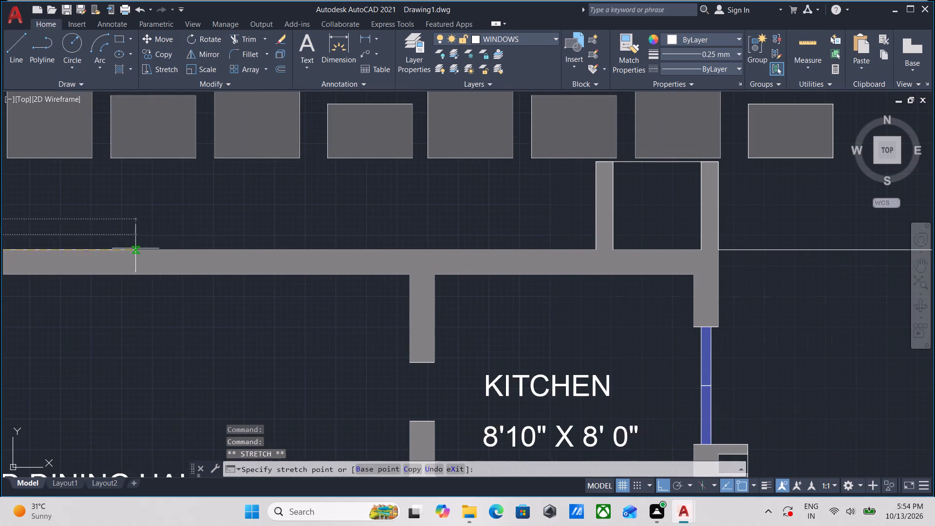
pyautogui.moveTo(676, 254); pyautogui.dragTo(570, 268, button='middle')
pyautogui.moveTo(817, 272); pyautogui.dragTo(570, 274, button='middle')
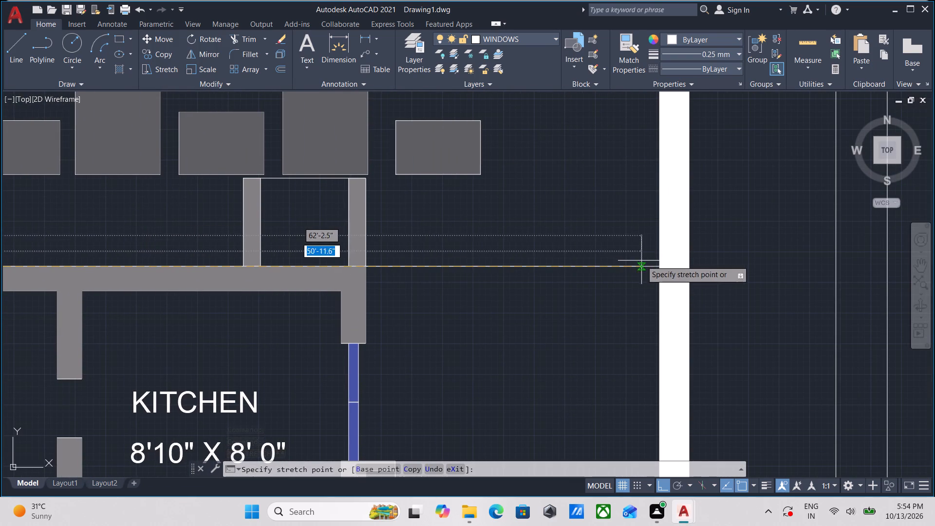
pyautogui.click(659, 265)
pyautogui.press('Escape')
pyautogui.scroll(-2, 661, 257)
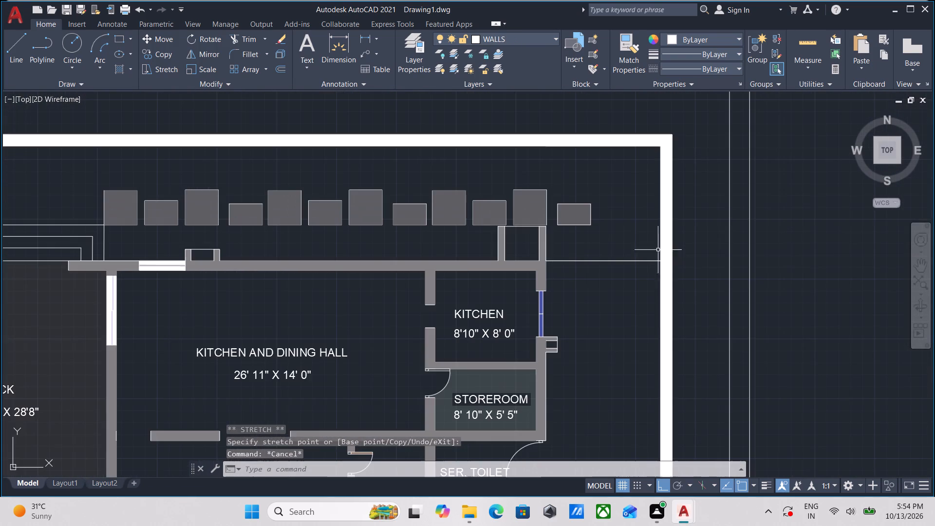
# Fill the yard strip north of the house, around the row of rectangles, with a solid Green hatch at 32 transparency.
pyautogui.moveTo(519, 188); pyautogui.dragTo(667, 208, button='middle')
pyautogui.moveTo(426, 198); pyautogui.dragTo(481, 200, button='middle')
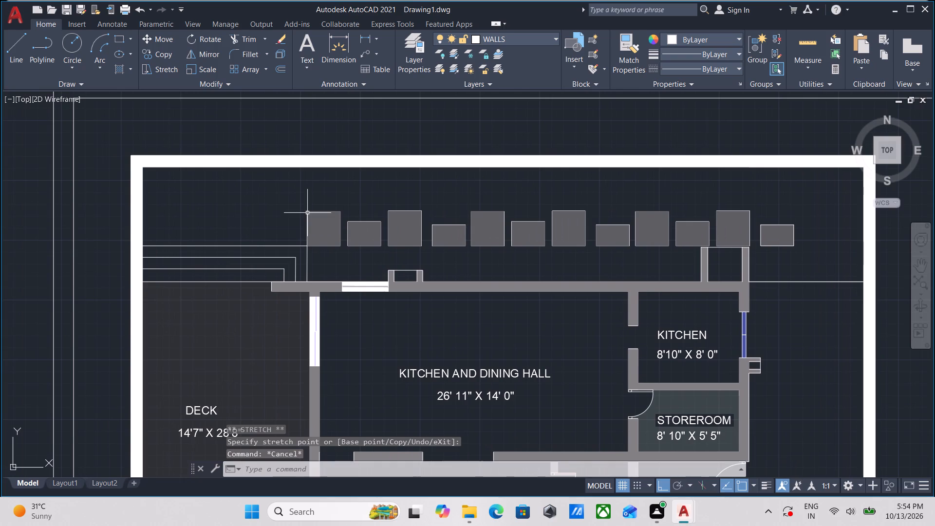
pyautogui.press('h')
pyautogui.press('Return')
pyautogui.click(269, 207)
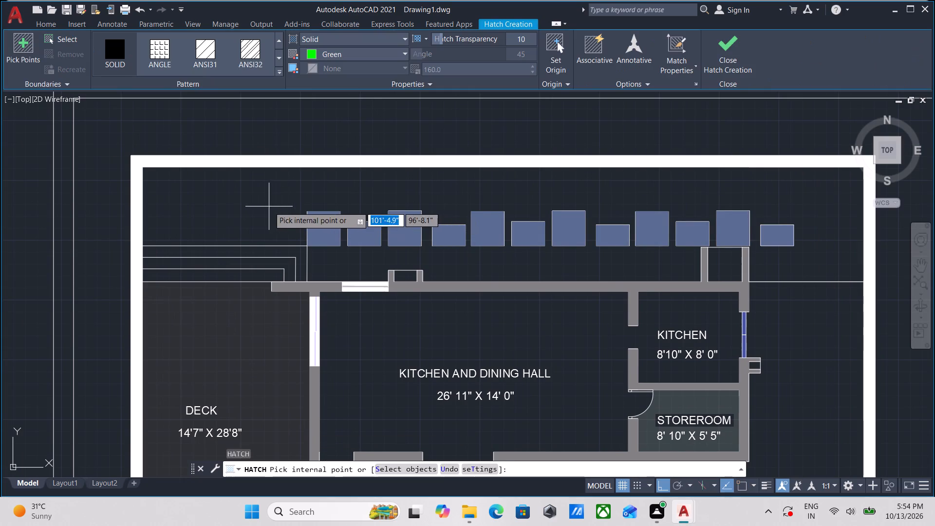
pyautogui.scroll(-1, 444, 174)
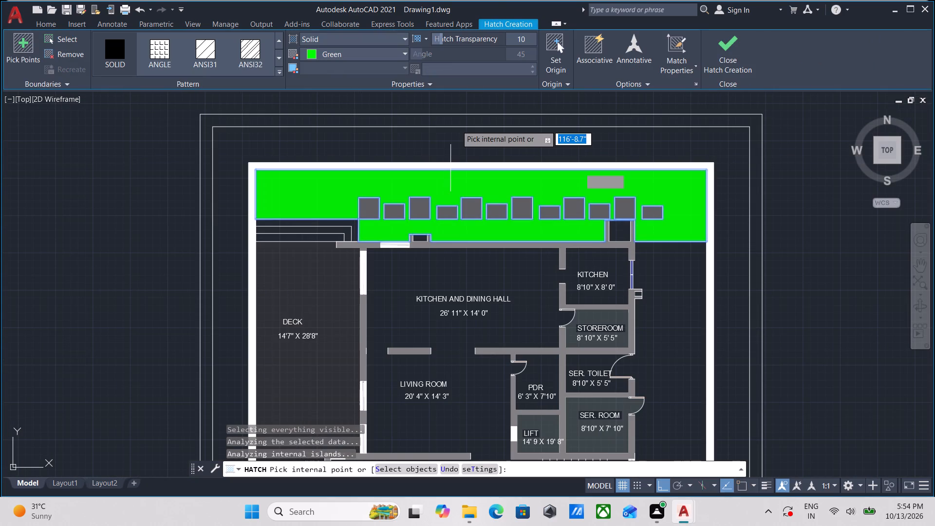
pyautogui.moveTo(442, 38); pyautogui.dragTo(457, 39)
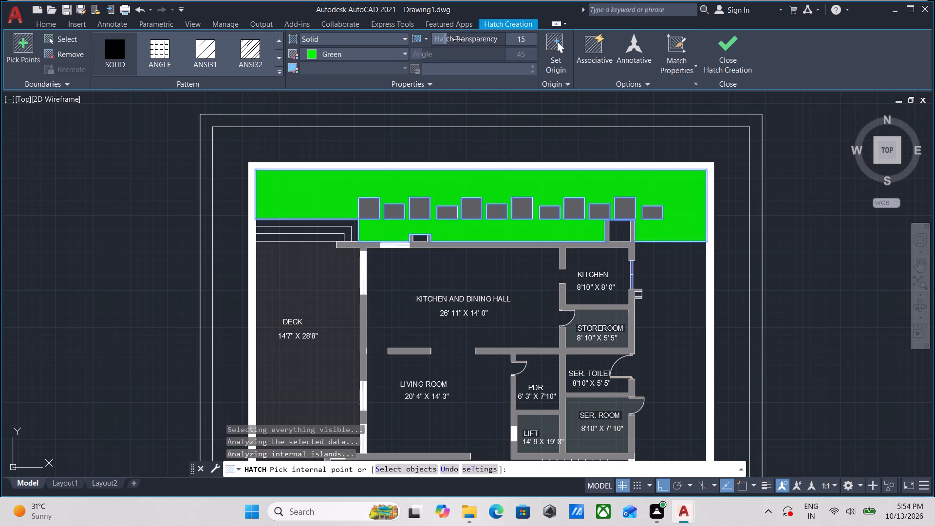
pyautogui.moveTo(457, 39); pyautogui.dragTo(484, 38)
pyautogui.scroll(2, 483, 38)
pyautogui.moveTo(453, 38); pyautogui.dragTo(486, 40)
pyautogui.scroll(2, 466, 40)
pyautogui.moveTo(468, 34); pyautogui.dragTo(435, 38)
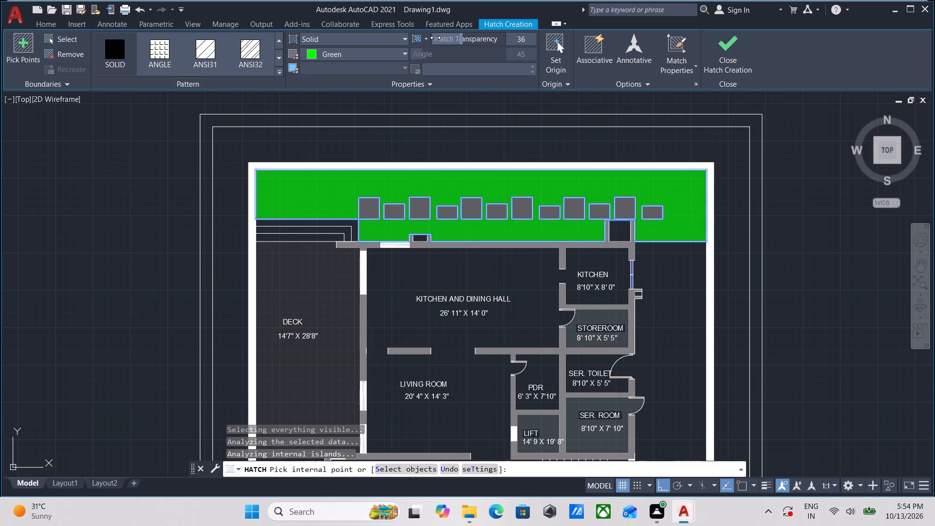
pyautogui.moveTo(435, 38); pyautogui.dragTo(418, 38)
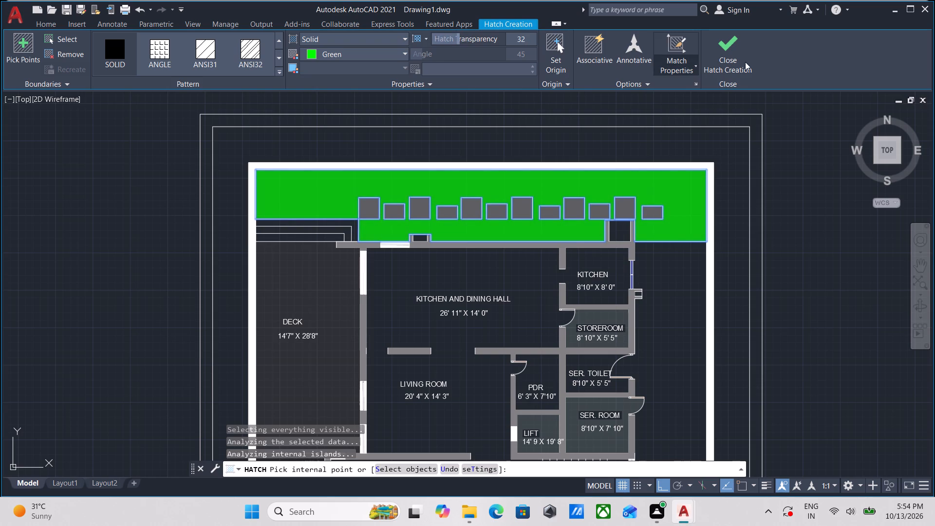
pyautogui.click(736, 55)
# Fill the three L-shaped step strips north of the deck with a solid hatch in colour 74,74,74.
pyautogui.scroll(3, 550, 199)
pyautogui.moveTo(547, 201); pyautogui.dragTo(602, 156, button='middle')
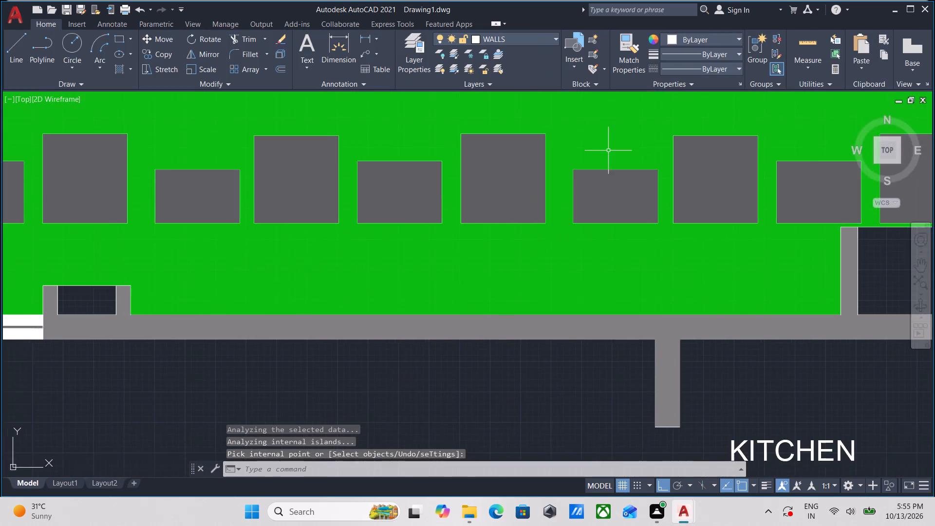
pyautogui.scroll(-2, 608, 150)
pyautogui.moveTo(608, 150); pyautogui.dragTo(602, 186, button='middle')
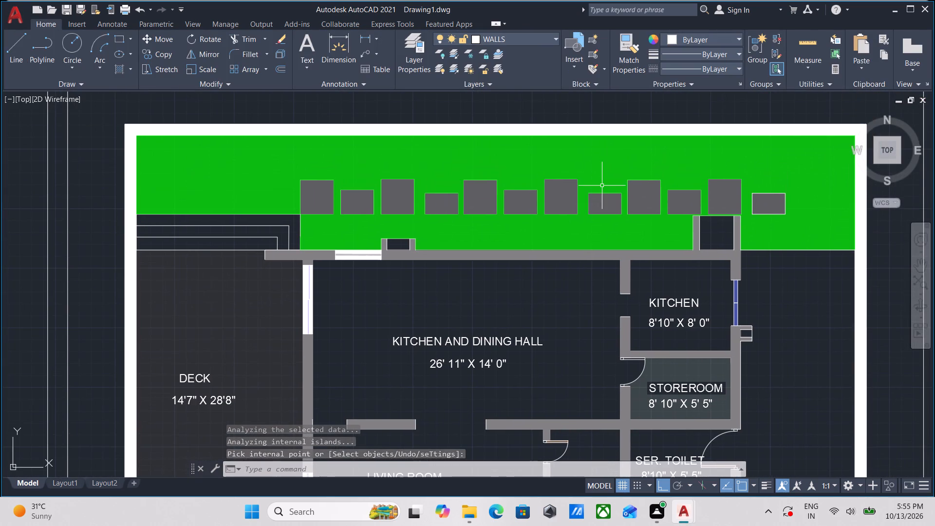
pyautogui.moveTo(430, 223); pyautogui.dragTo(545, 235, button='middle')
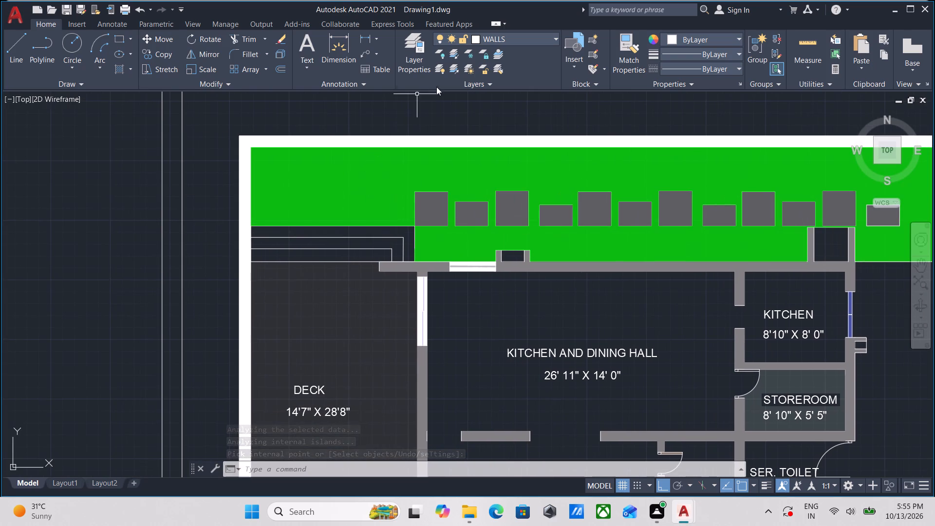
pyautogui.press('h')
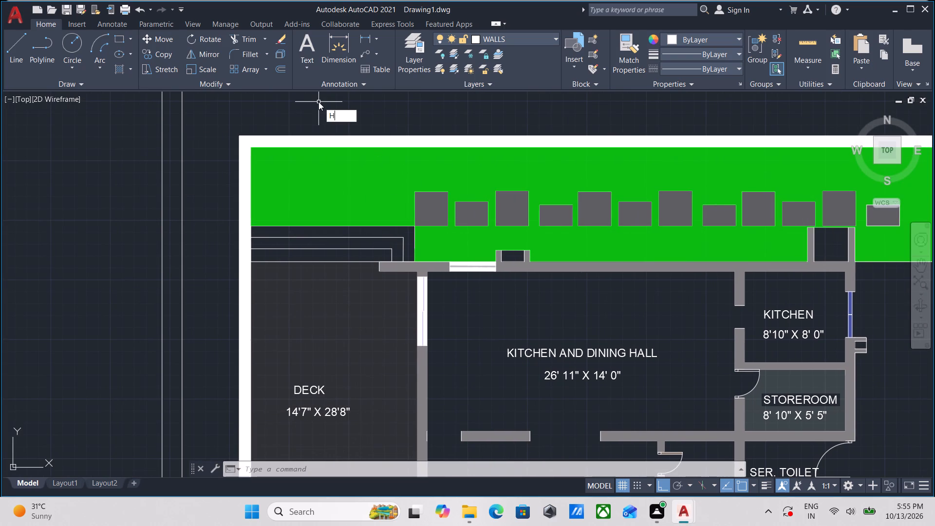
pyautogui.press('Return')
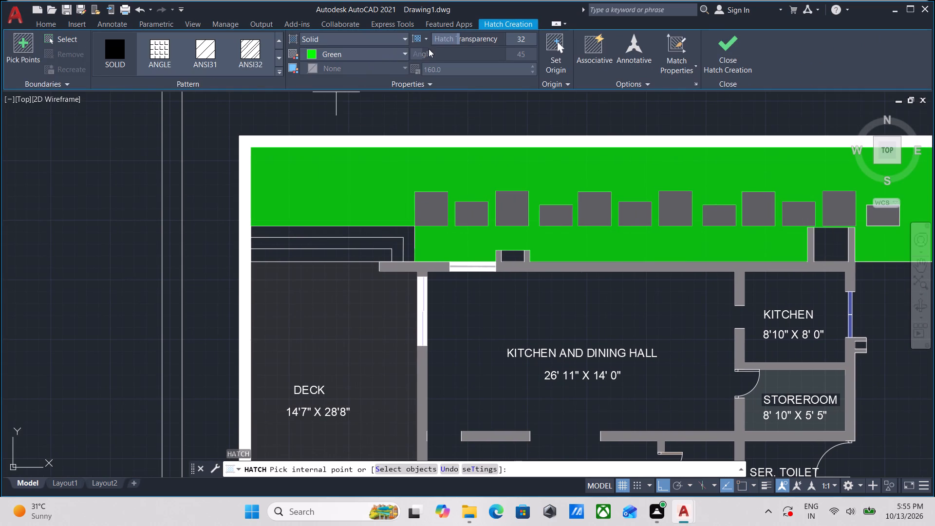
pyautogui.click(311, 53)
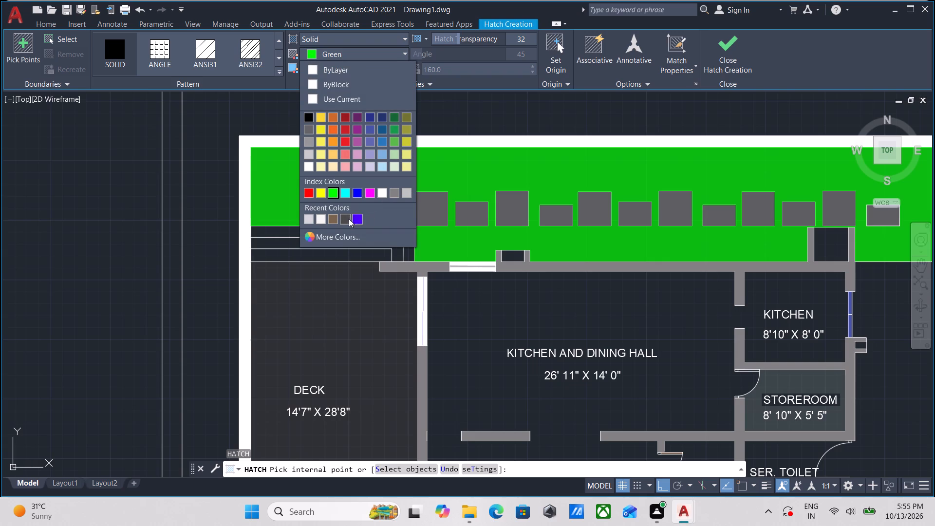
pyautogui.click(346, 219)
pyautogui.click(343, 232)
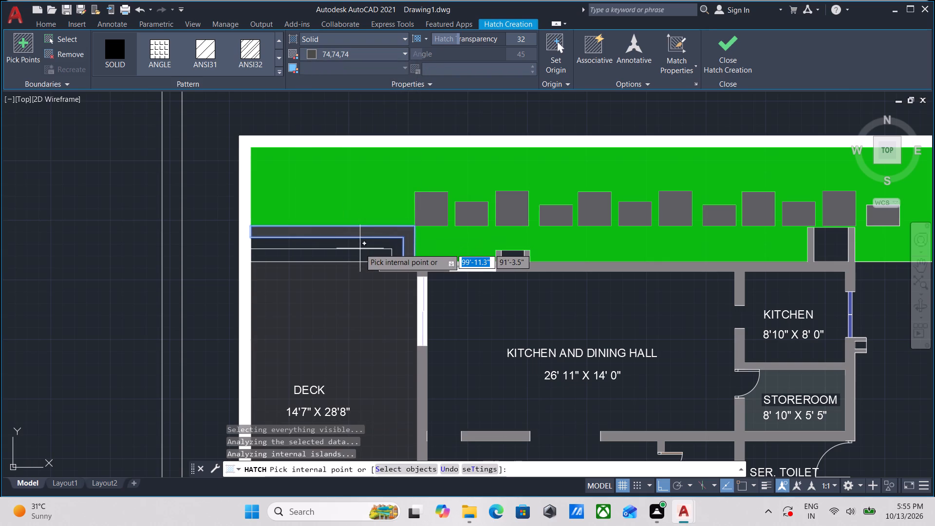
pyautogui.click(360, 248)
pyautogui.click(358, 258)
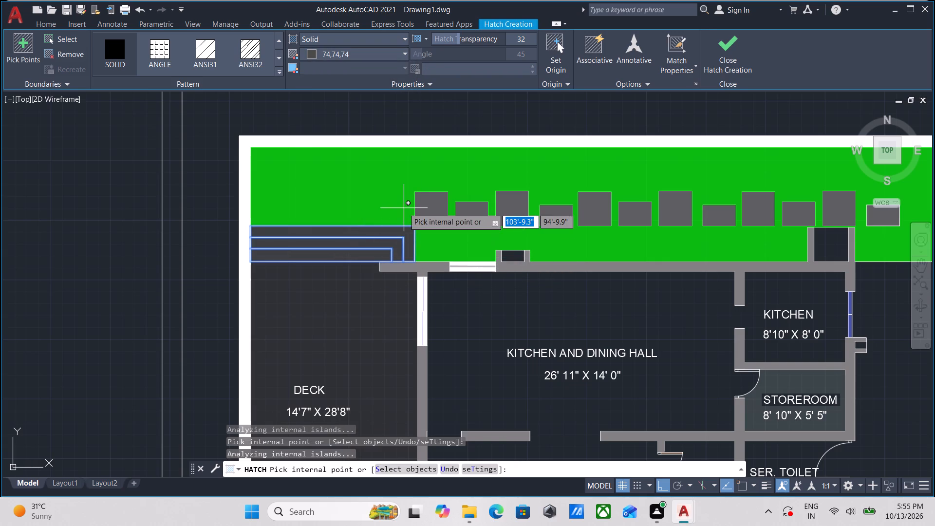
pyautogui.click(742, 43)
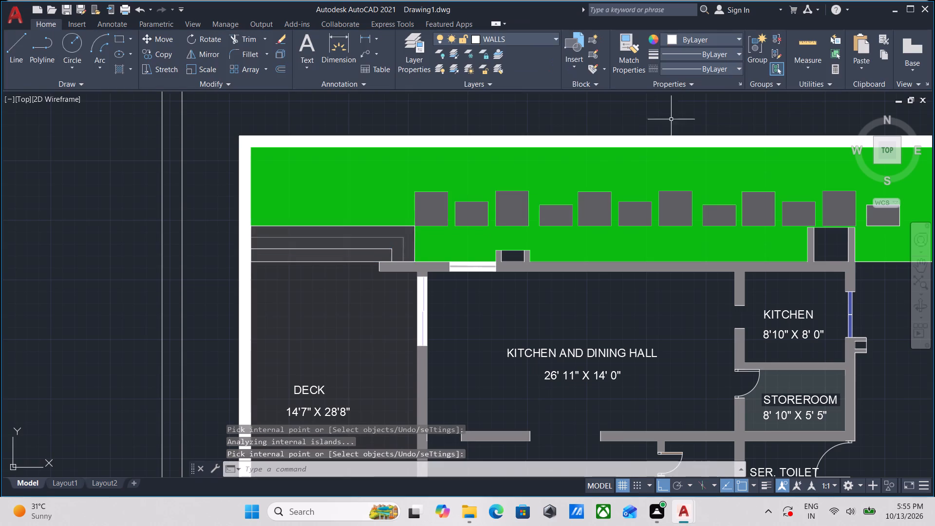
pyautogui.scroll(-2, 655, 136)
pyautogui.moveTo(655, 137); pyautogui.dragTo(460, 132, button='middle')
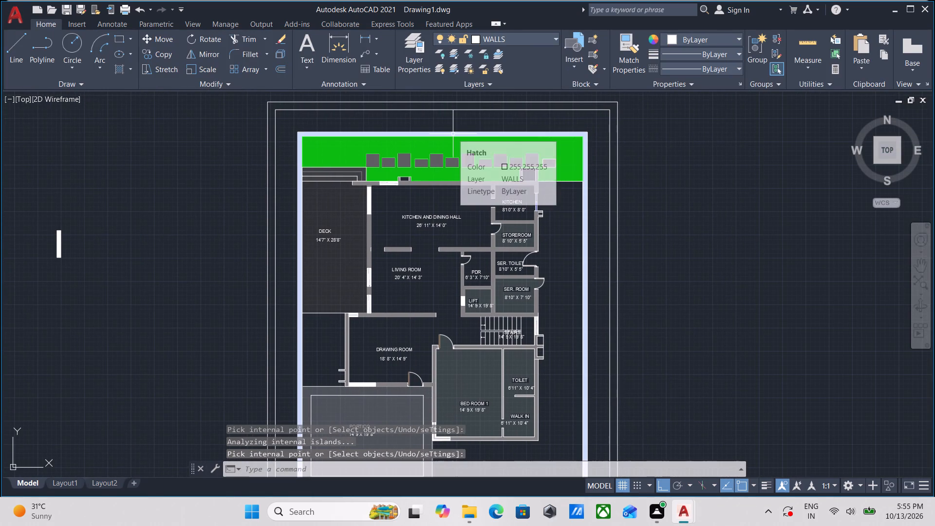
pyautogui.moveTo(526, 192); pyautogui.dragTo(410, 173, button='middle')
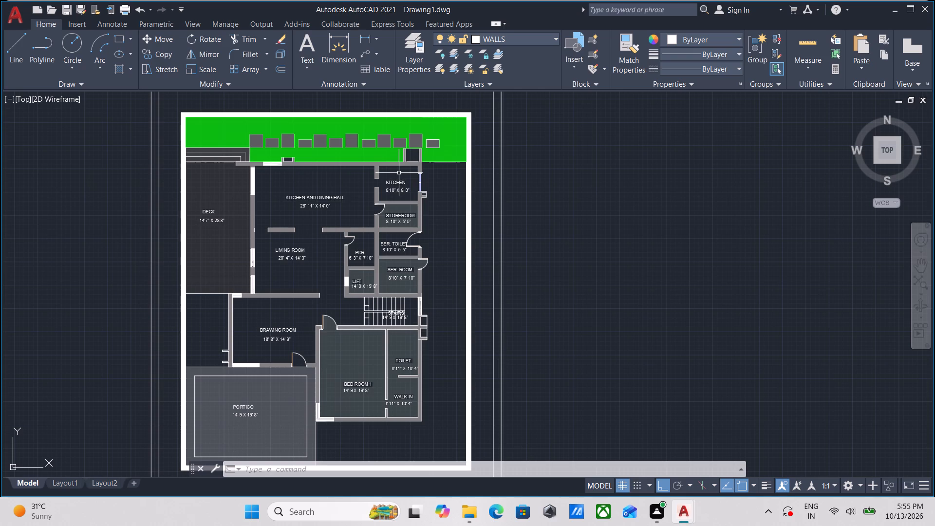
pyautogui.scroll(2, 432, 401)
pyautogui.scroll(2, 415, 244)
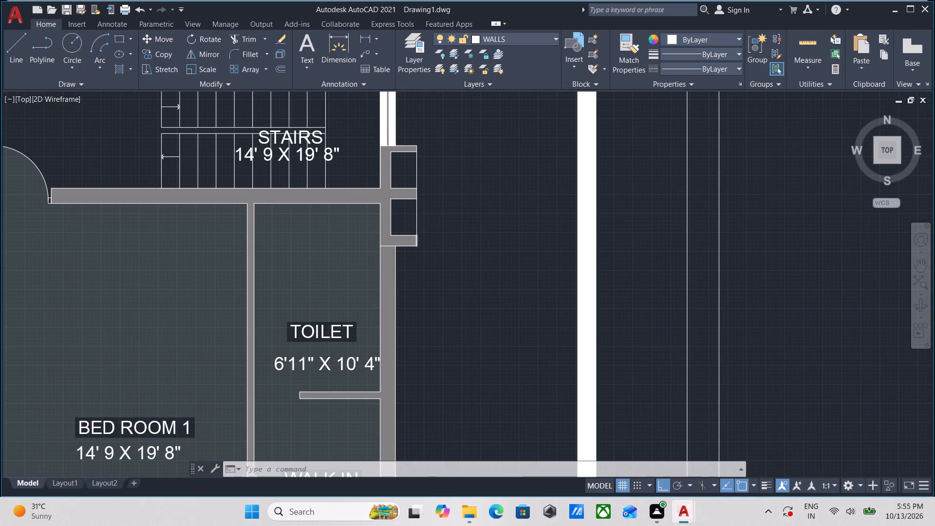
# Fill the two boxes projecting from the east wall beside the stairs and toilet with a solid hatch in colour 246,245,242.
pyautogui.scroll(1, 415, 208)
pyautogui.press('h')
pyautogui.press('Return')
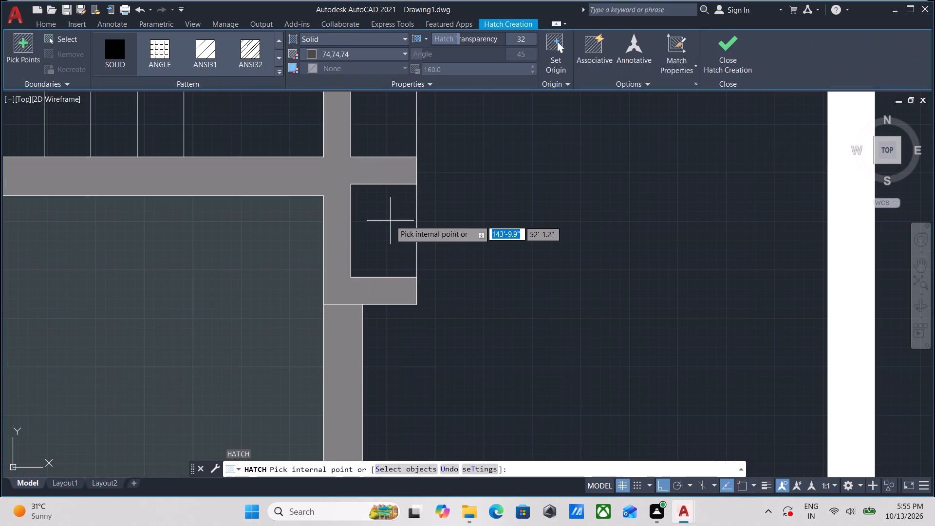
pyautogui.click(310, 50)
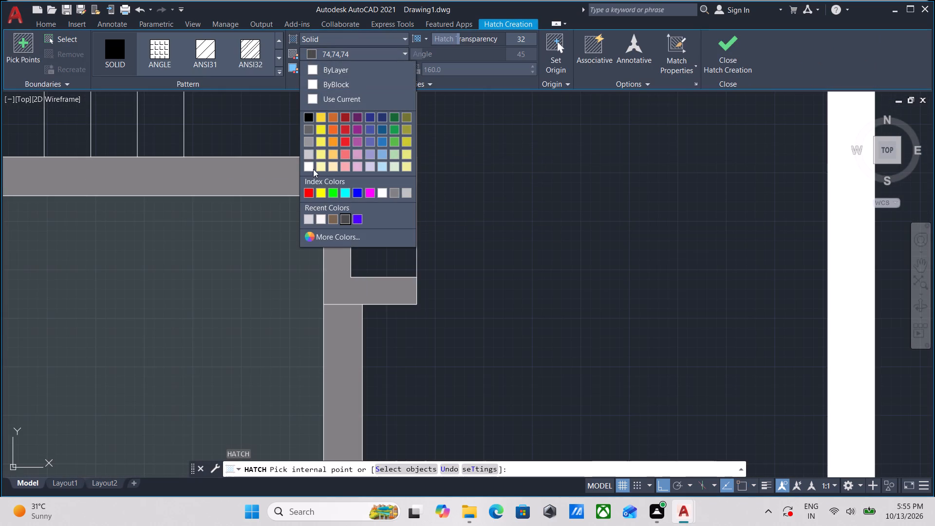
pyautogui.click(309, 218)
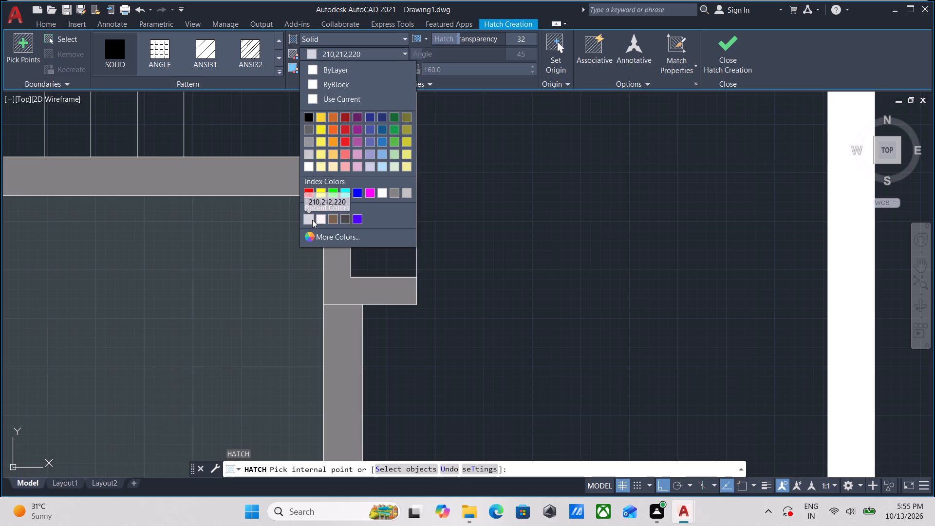
pyautogui.click(379, 245)
pyautogui.moveTo(386, 216); pyautogui.dragTo(389, 269, button='middle')
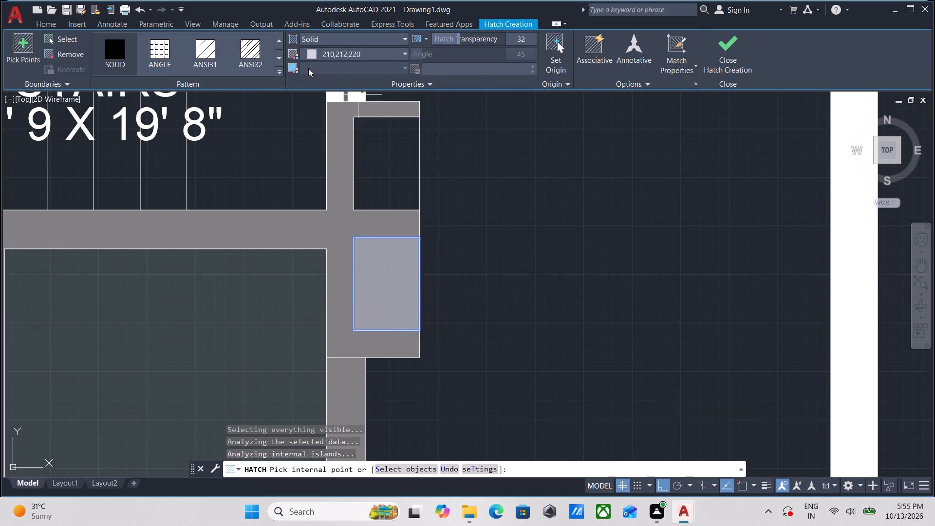
pyautogui.click(311, 49)
pyautogui.click(320, 204)
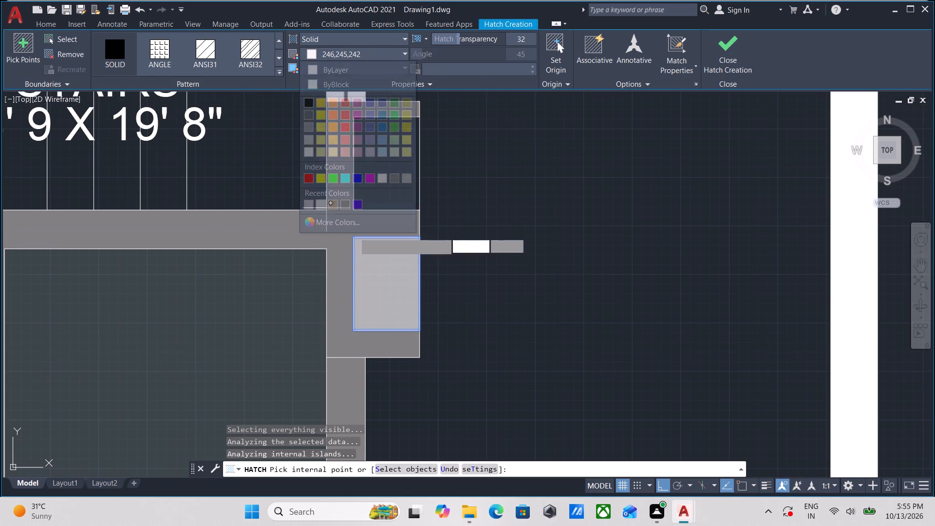
pyautogui.doubleClick(393, 284)
pyautogui.click(391, 269)
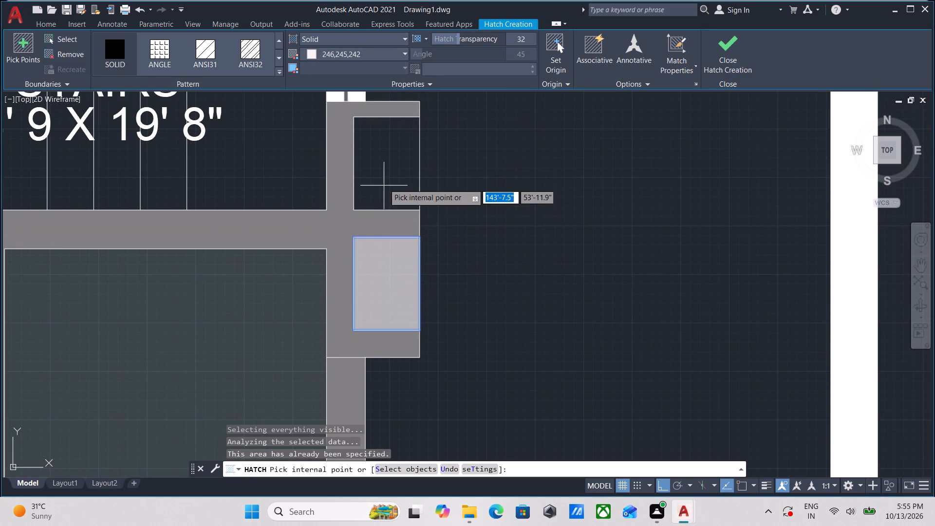
pyautogui.click(383, 175)
pyautogui.scroll(-1, 383, 175)
pyautogui.moveTo(383, 175); pyautogui.dragTo(387, 195, button='middle')
pyautogui.scroll(-1, 393, 193)
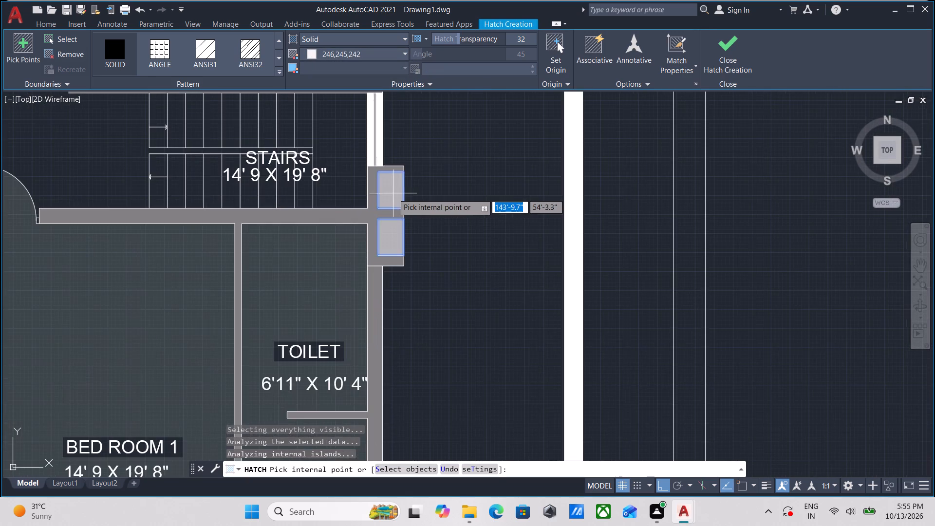
# Fill the small box projecting from the east wall below the kitchen window with the same 246,245,242 solid hatch.
pyautogui.scroll(-2, 453, 192)
pyautogui.moveTo(453, 192); pyautogui.dragTo(454, 256, button='middle')
pyautogui.moveTo(461, 243); pyautogui.dragTo(460, 278, button='middle')
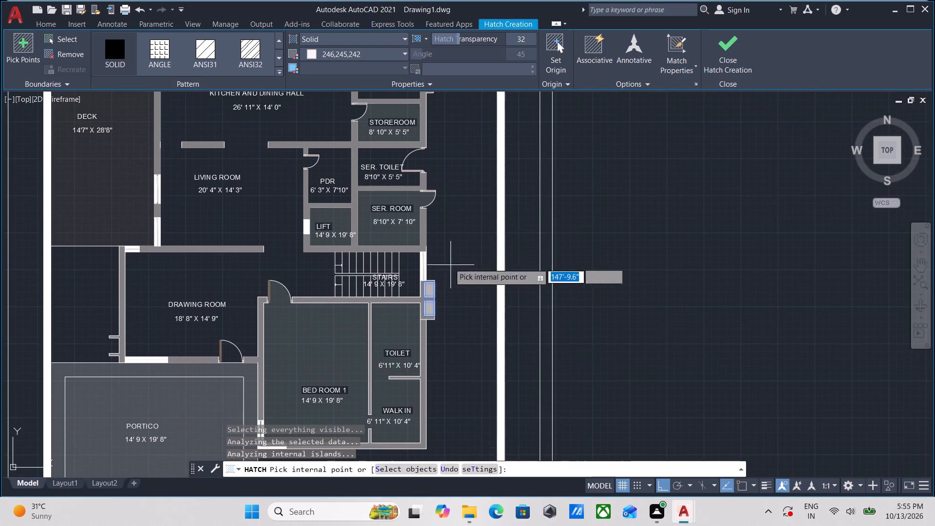
pyautogui.moveTo(449, 197); pyautogui.dragTo(499, 291, button='middle')
pyautogui.scroll(3, 496, 194)
pyautogui.scroll(1, 447, 161)
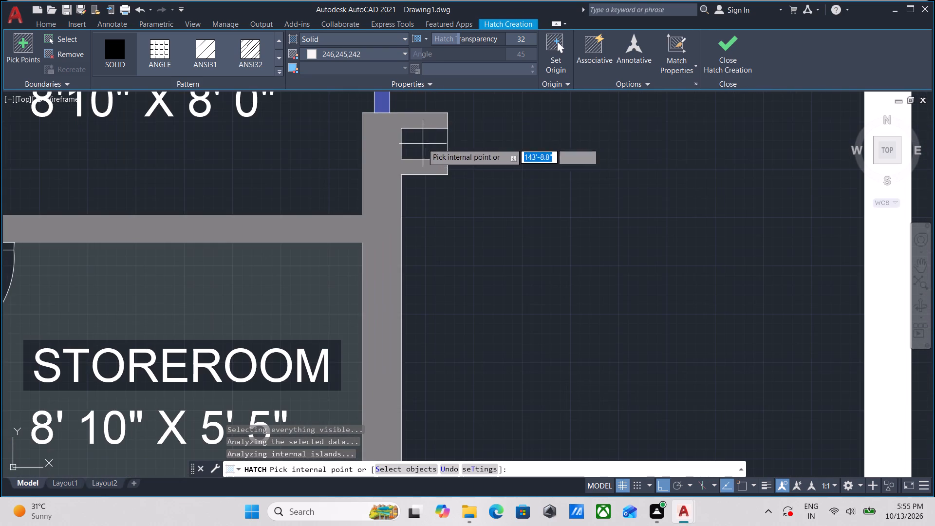
pyautogui.click(419, 142)
pyautogui.scroll(-4, 450, 196)
pyautogui.moveTo(476, 242); pyautogui.dragTo(547, 167, button='middle')
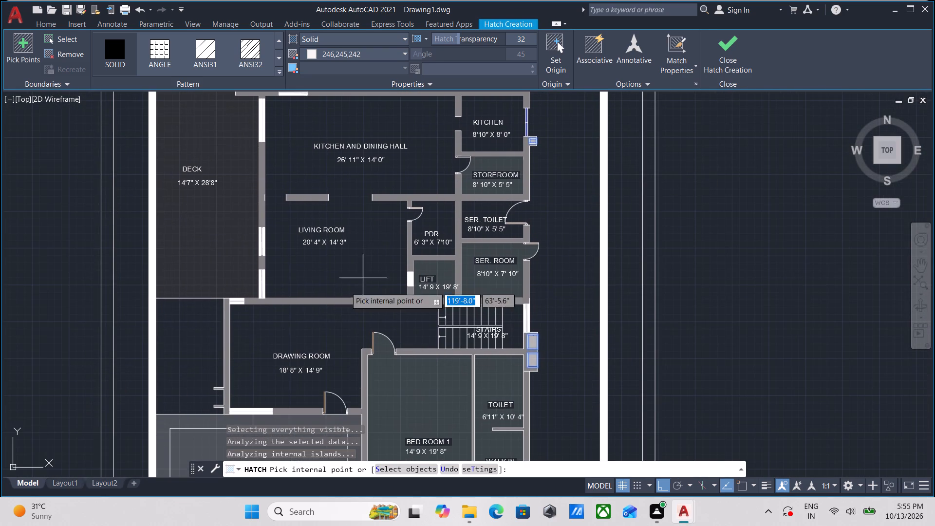
pyautogui.moveTo(322, 290); pyautogui.dragTo(437, 176, button='middle')
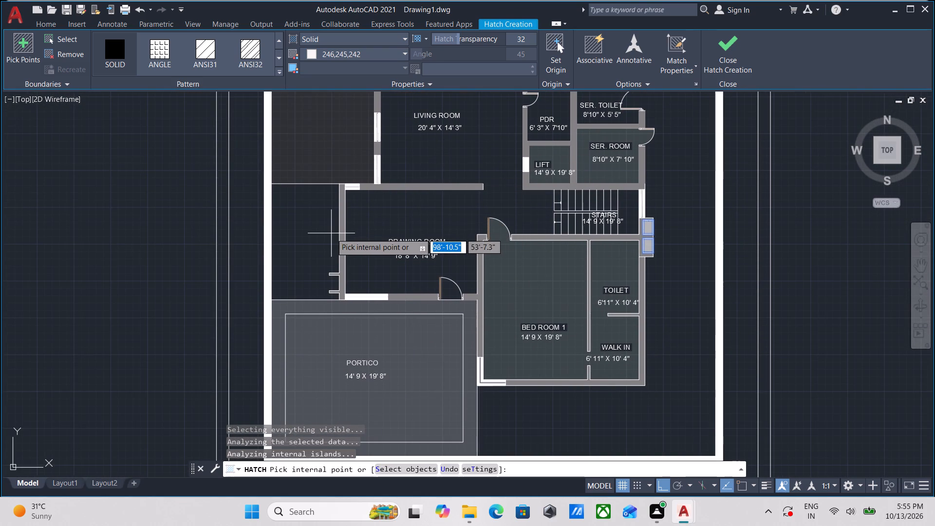
pyautogui.scroll(-1, 331, 233)
pyautogui.moveTo(331, 233); pyautogui.dragTo(399, 162, button='middle')
pyautogui.moveTo(356, 255); pyautogui.dragTo(327, 304, button='middle')
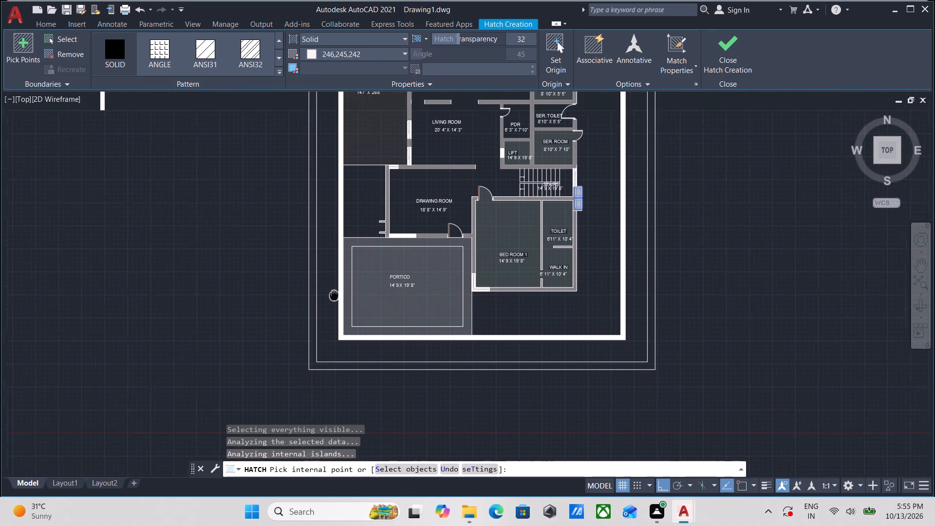
pyautogui.moveTo(327, 304); pyautogui.dragTo(316, 316, button='middle')
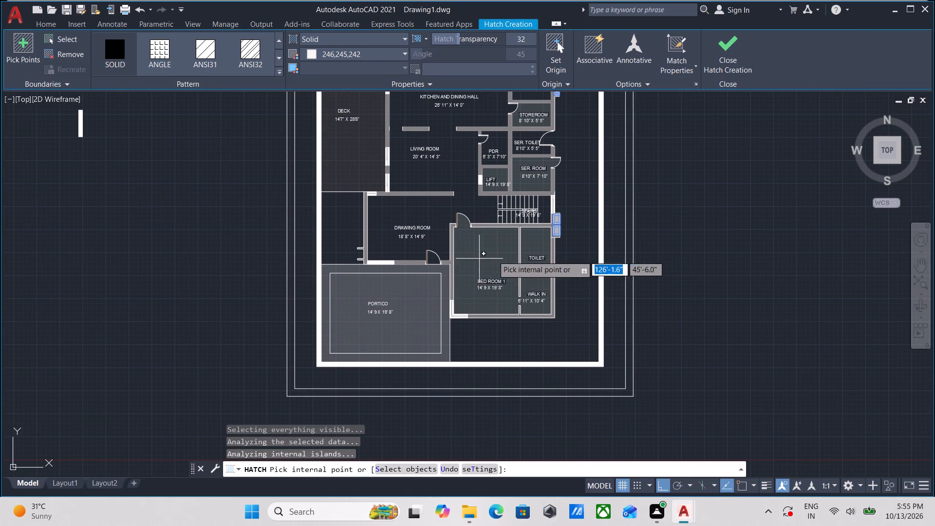
pyautogui.scroll(2, 552, 253)
pyautogui.moveTo(575, 263); pyautogui.dragTo(564, 332, button='middle')
pyautogui.moveTo(583, 300); pyautogui.dragTo(565, 407, button='middle')
pyautogui.scroll(-1, 583, 300)
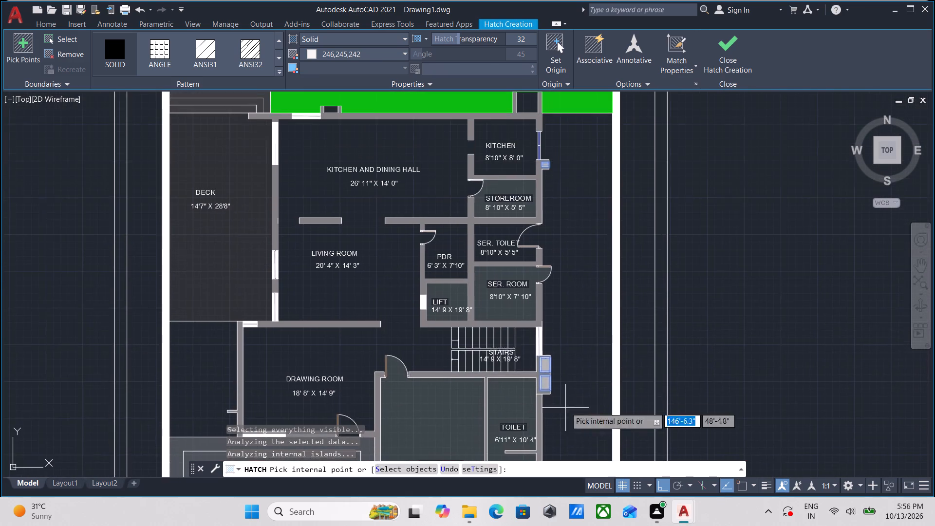
pyautogui.press('Escape')
# Look over the whole floor plan and its outdoor areas for spaces still to fill.
pyautogui.scroll(2, 507, 348)
pyautogui.scroll(-1, 367, 316)
pyautogui.moveTo(373, 312); pyautogui.dragTo(384, 305, button='middle')
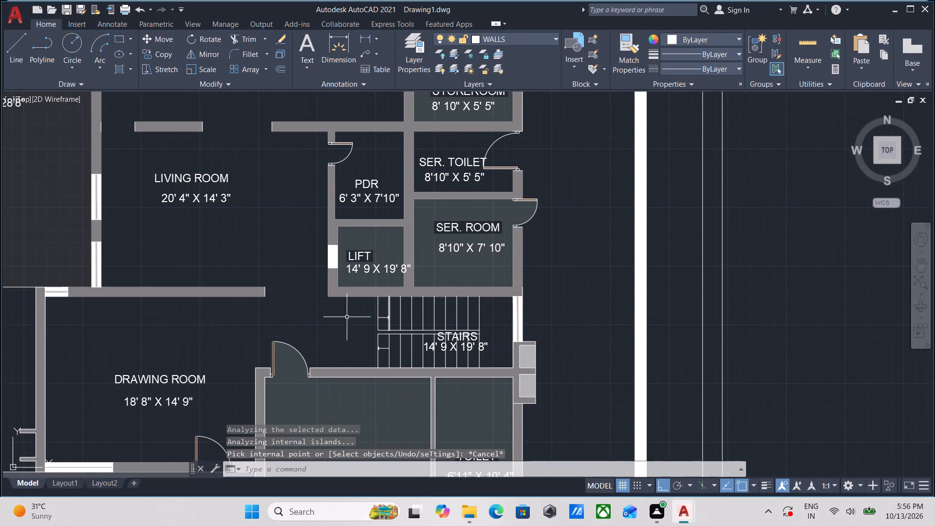
pyautogui.scroll(-1, 272, 306)
pyautogui.moveTo(272, 306); pyautogui.dragTo(342, 282, button='middle')
pyautogui.moveTo(322, 243); pyautogui.dragTo(332, 334, button='middle')
pyautogui.moveTo(304, 250); pyautogui.dragTo(307, 253, button='middle')
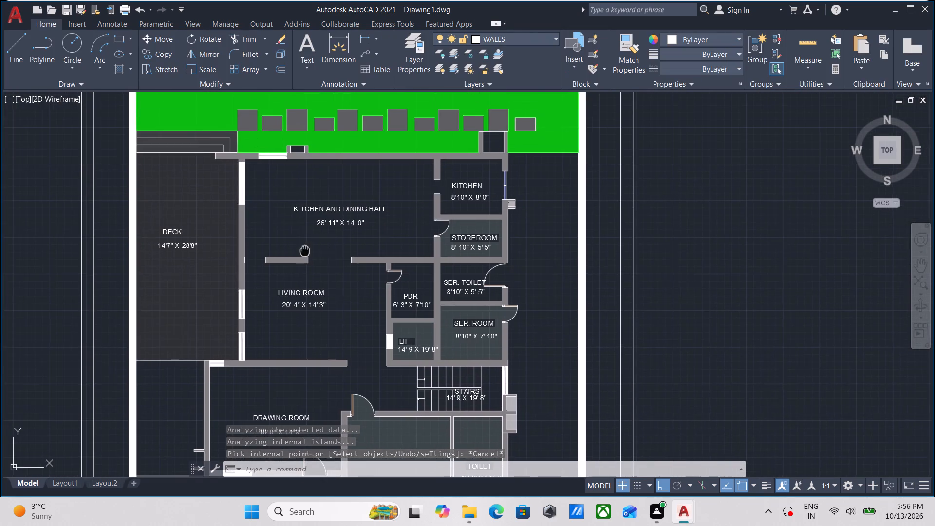
pyautogui.moveTo(307, 253); pyautogui.dragTo(340, 299, button='middle')
pyautogui.scroll(-1, 319, 285)
pyautogui.moveTo(319, 285); pyautogui.dragTo(346, 209, button='middle')
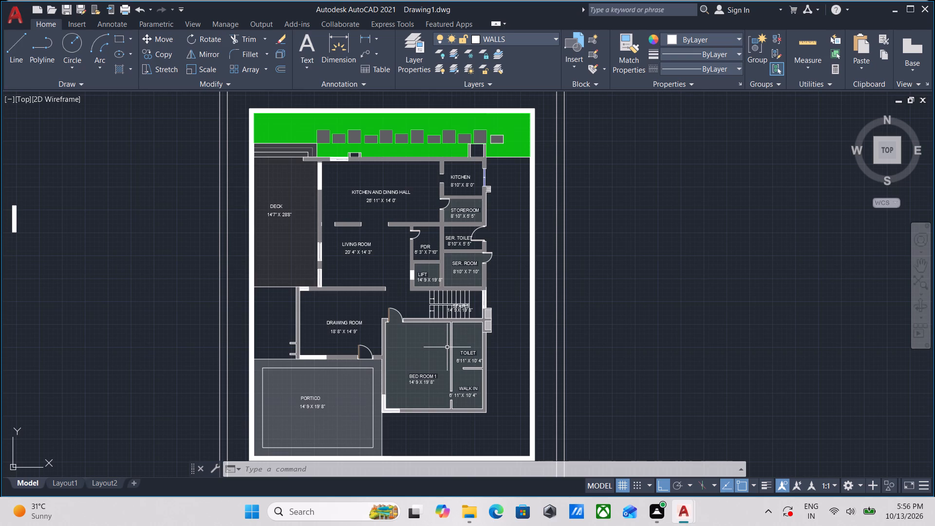
pyautogui.moveTo(447, 347); pyautogui.dragTo(419, 265, button='middle')
pyautogui.moveTo(506, 353); pyautogui.dragTo(485, 408, button='middle')
pyautogui.moveTo(517, 341); pyautogui.dragTo(507, 426, button='middle')
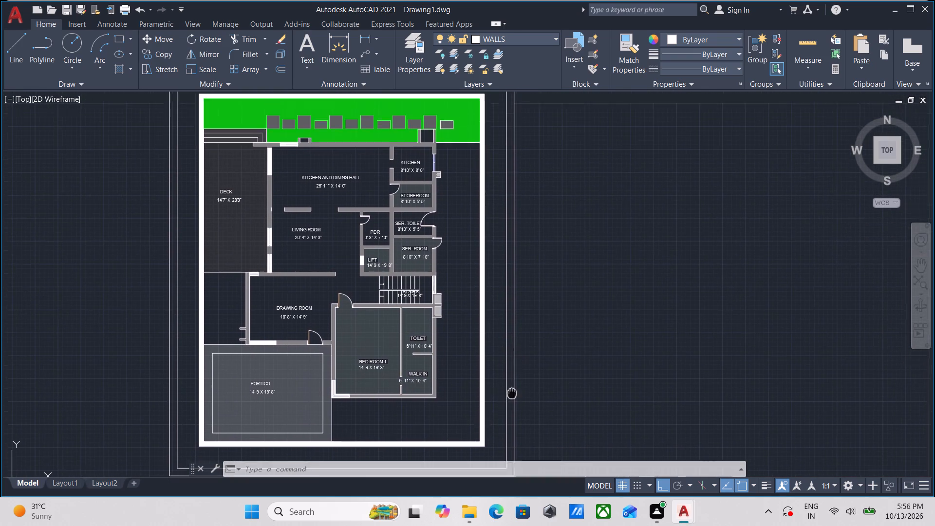
pyautogui.moveTo(507, 426); pyautogui.dragTo(500, 464, button='middle')
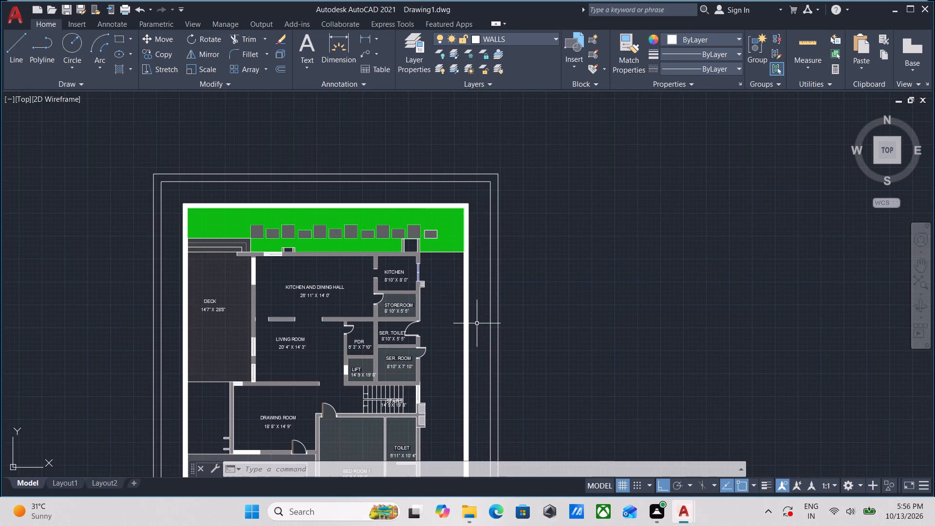
# Set the transparency of the green north yard hatch to 52.
pyautogui.click(394, 215)
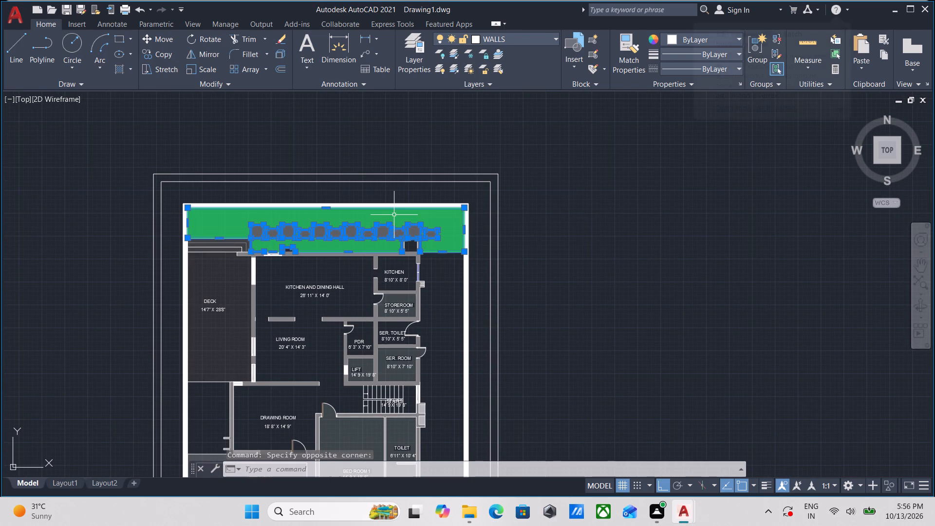
pyautogui.moveTo(452, 38); pyautogui.dragTo(458, 38)
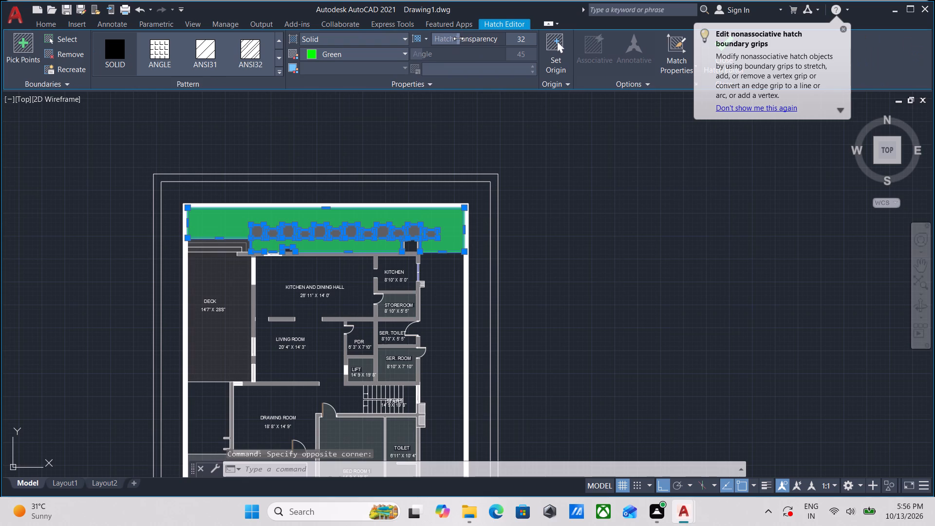
pyautogui.moveTo(458, 38); pyautogui.dragTo(501, 39)
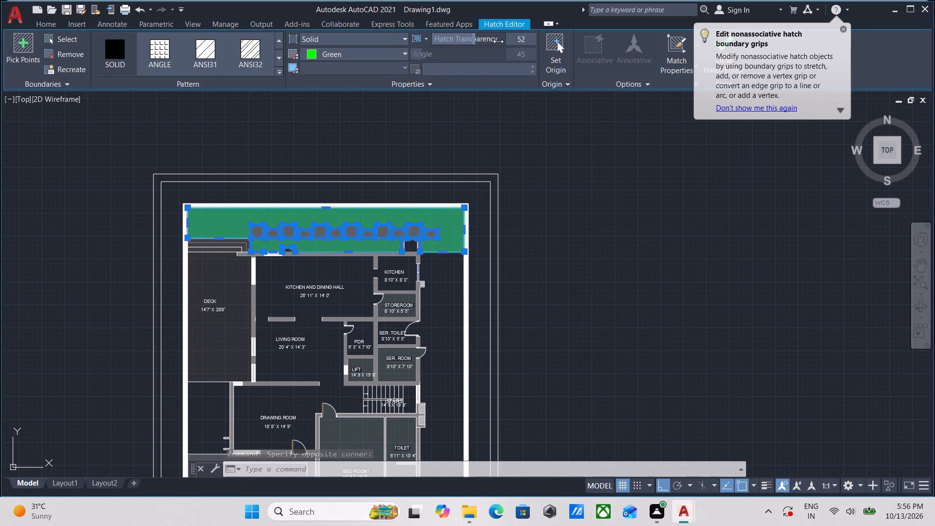
pyautogui.scroll(2, 459, 155)
pyautogui.press('Escape')
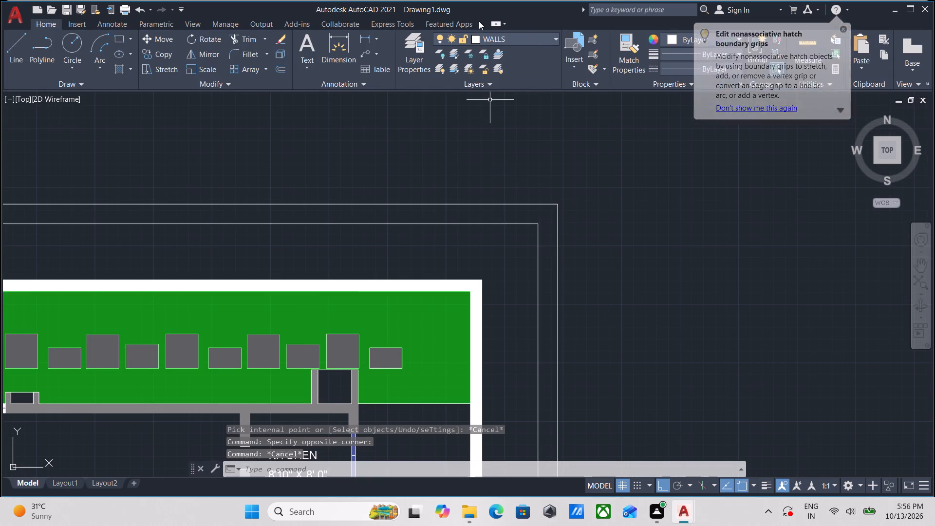
# Fill the band between the two outermost outlines around the boundary wall with a solid hatch in colour 74,74,74.
pyautogui.scroll(-1, 405, 263)
pyautogui.moveTo(413, 257); pyautogui.dragTo(526, 148, button='middle')
pyautogui.scroll(-1, 532, 191)
pyautogui.moveTo(532, 192); pyautogui.dragTo(541, 183, button='middle')
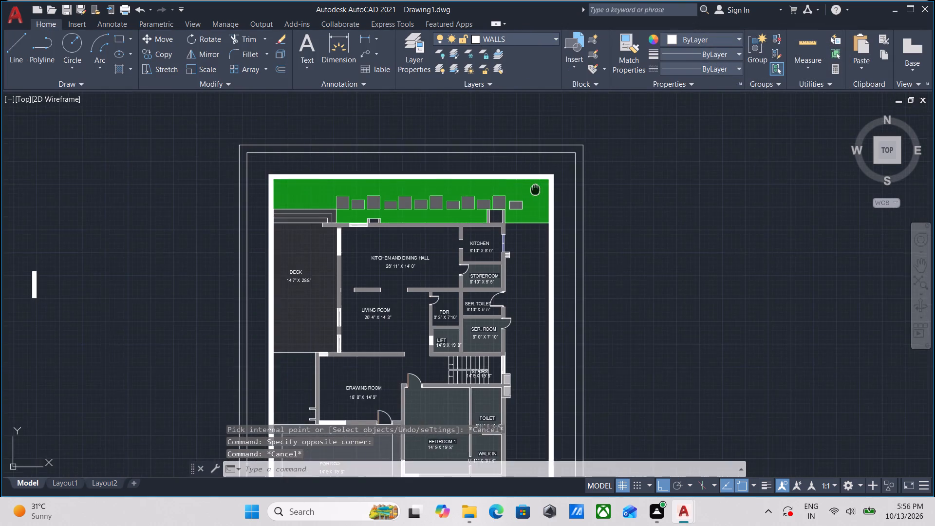
pyautogui.moveTo(541, 183); pyautogui.dragTo(562, 158, button='middle')
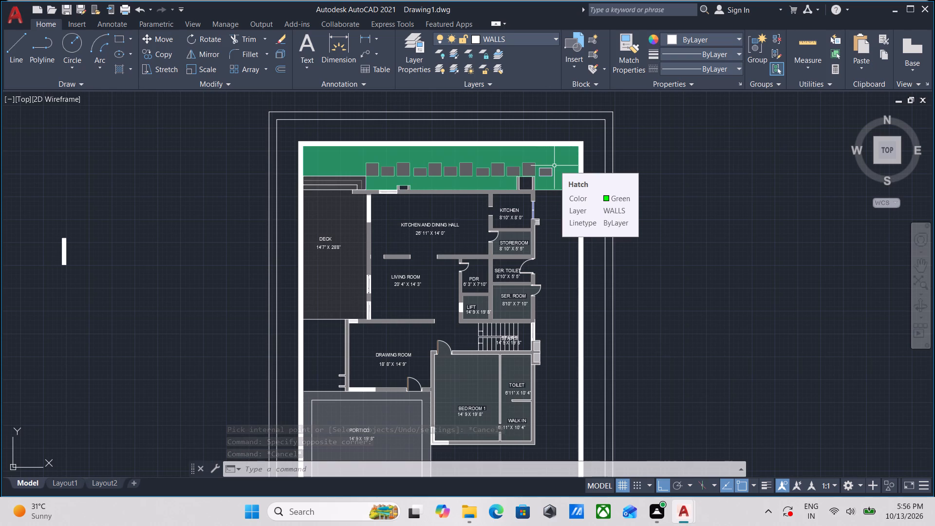
pyautogui.moveTo(504, 135); pyautogui.dragTo(498, 199, button='middle')
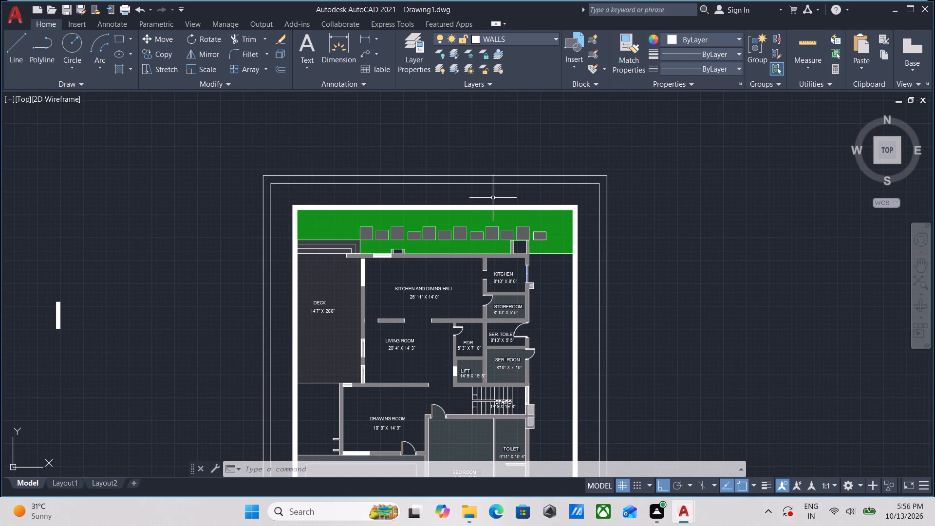
pyautogui.press('h')
pyautogui.press('Return')
pyautogui.scroll(2, 468, 161)
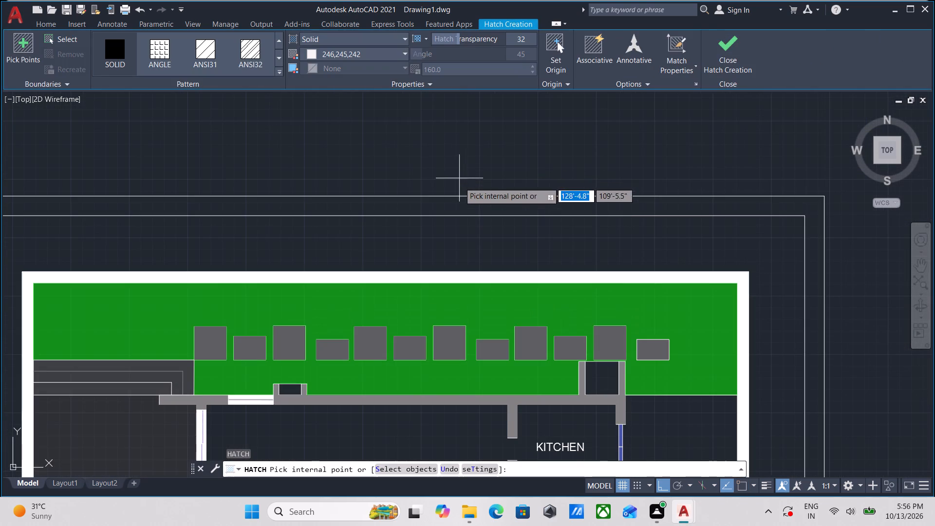
pyautogui.click(458, 210)
pyautogui.scroll(-2, 458, 210)
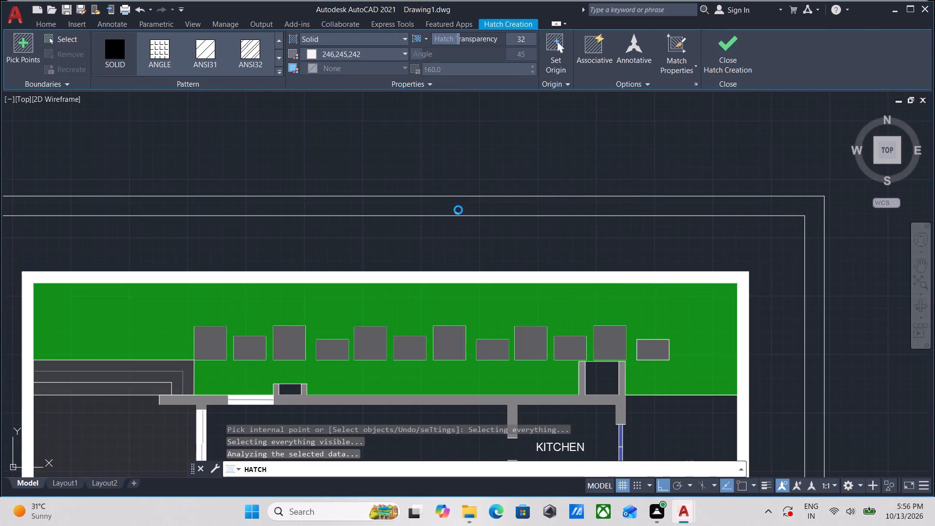
pyautogui.click(313, 56)
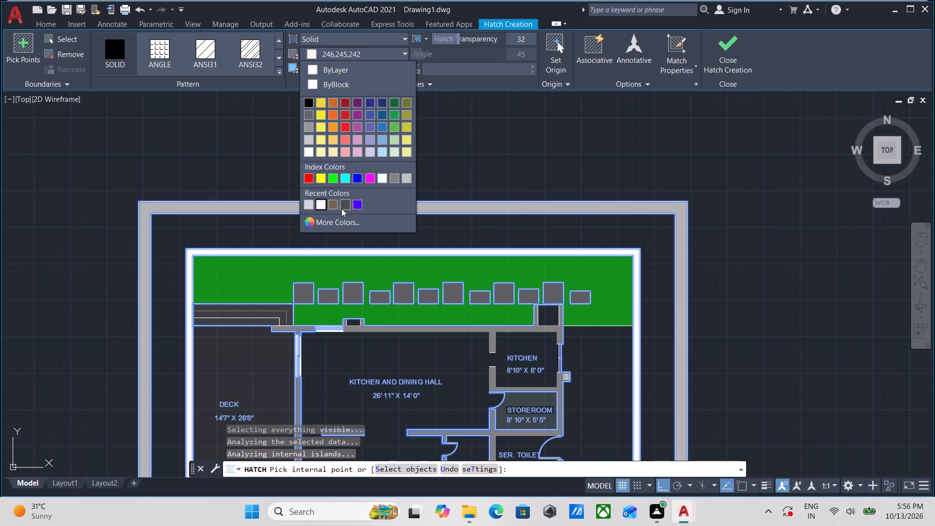
pyautogui.click(344, 206)
pyautogui.click(728, 47)
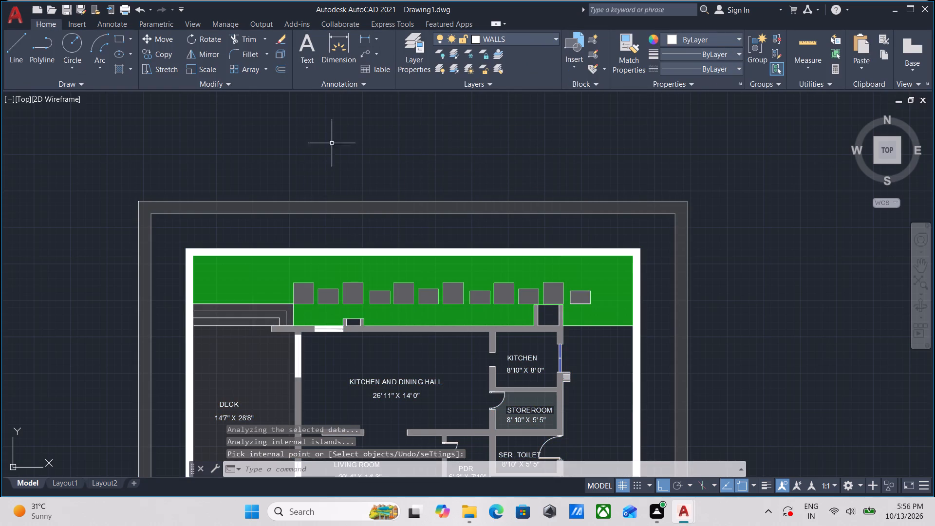
# Change the colour of the outer band's hatch around the plot to black, 0,0,0.
pyautogui.click(352, 208)
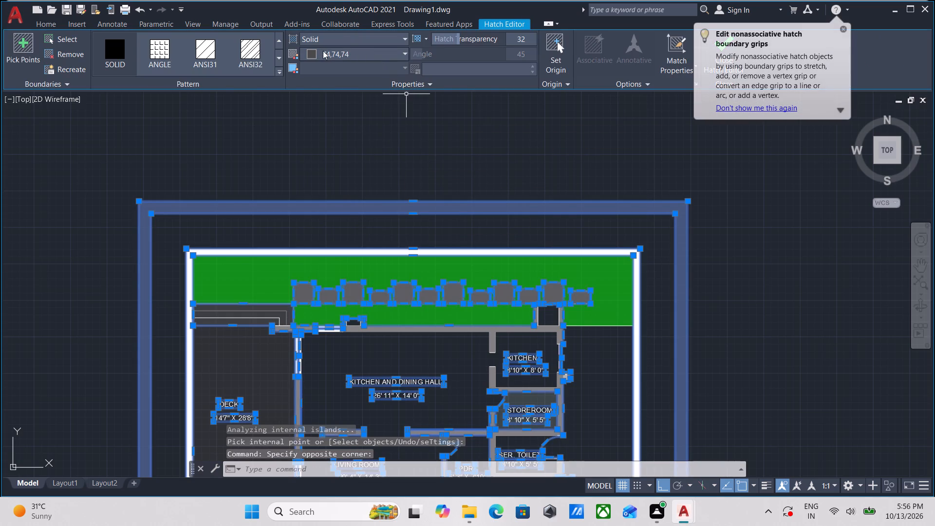
pyautogui.click(312, 51)
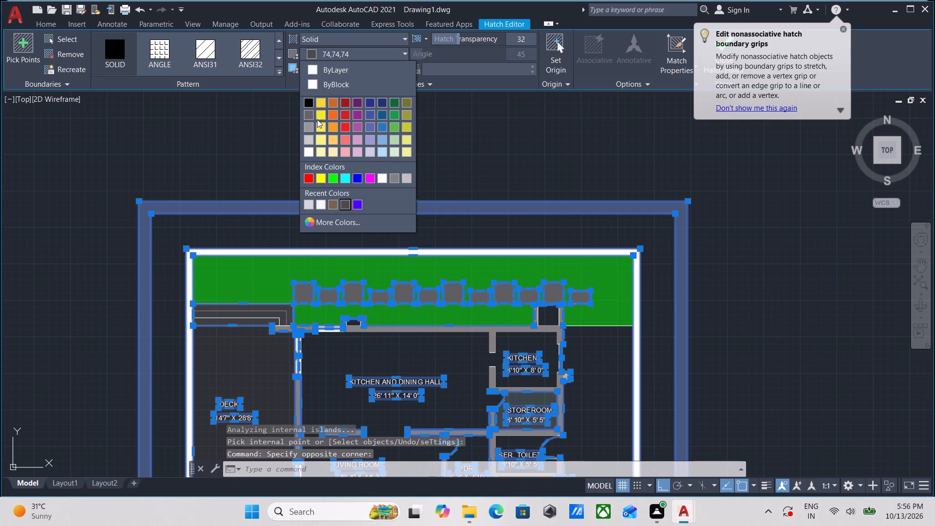
pyautogui.click(304, 101)
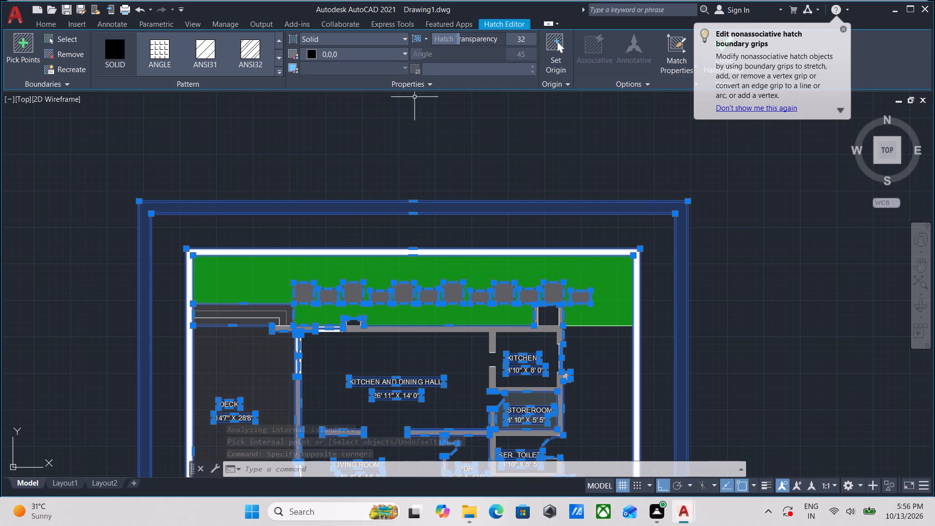
pyautogui.press('Escape')
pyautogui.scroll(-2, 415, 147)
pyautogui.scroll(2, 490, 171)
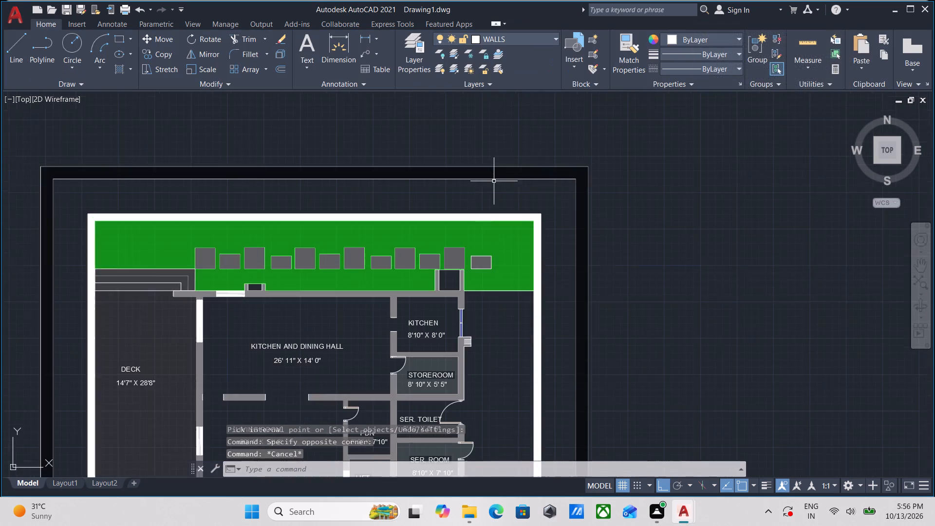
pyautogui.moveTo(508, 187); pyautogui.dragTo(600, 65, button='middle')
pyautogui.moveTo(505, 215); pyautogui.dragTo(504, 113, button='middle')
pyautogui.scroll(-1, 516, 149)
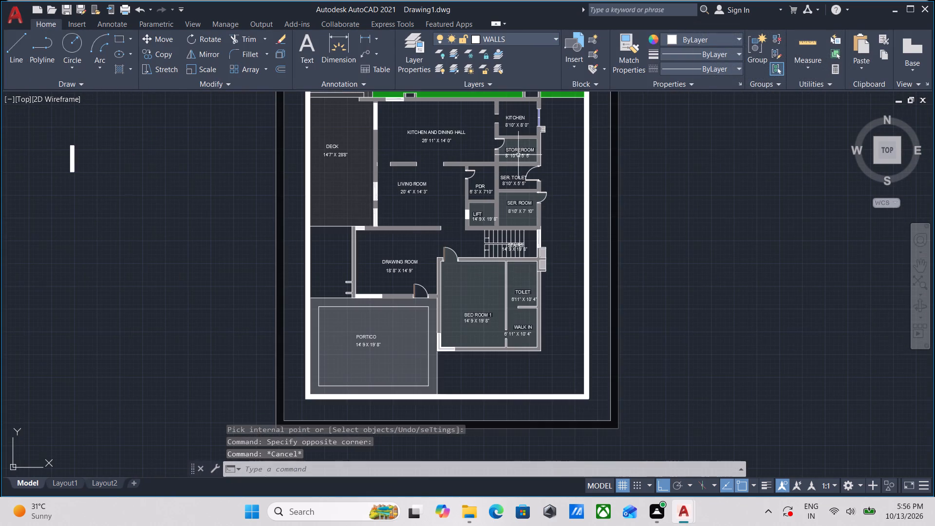
# Look over the rooms from the portico up to the kitchen for unfilled floors, checking the existing service room hatch.
pyautogui.moveTo(443, 269); pyautogui.dragTo(437, 175, button='middle')
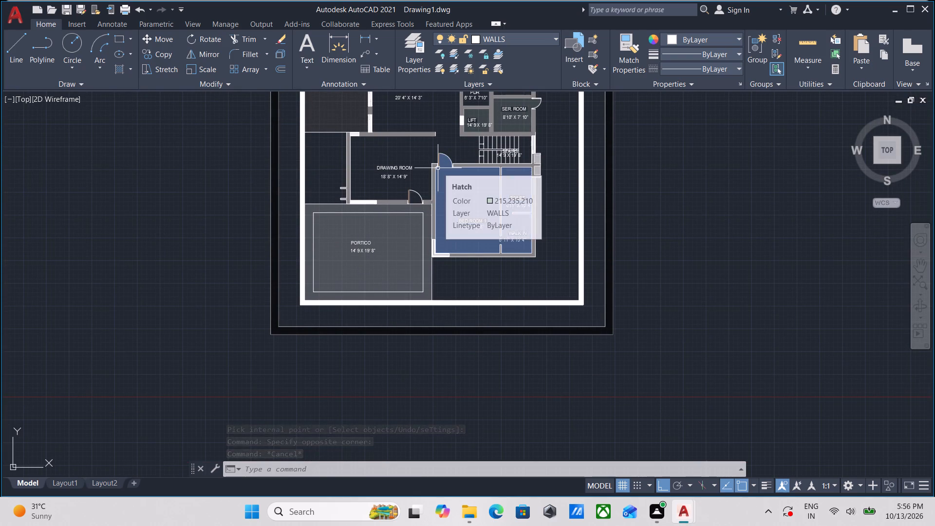
pyautogui.moveTo(412, 174); pyautogui.dragTo(390, 310, button='middle')
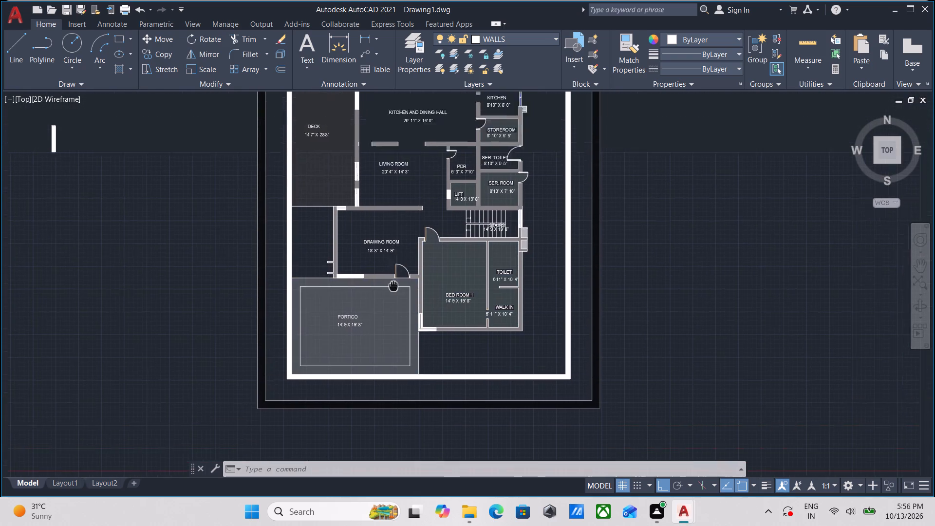
pyautogui.moveTo(390, 310); pyautogui.dragTo(387, 322, button='middle')
pyautogui.scroll(2, 395, 248)
pyautogui.scroll(-1, 396, 247)
pyautogui.moveTo(396, 247); pyautogui.dragTo(320, 270, button='middle')
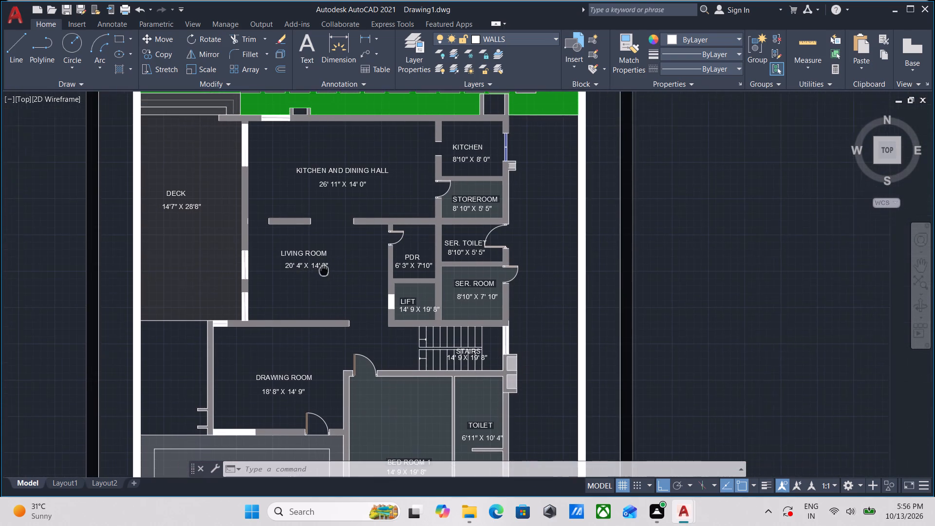
pyautogui.moveTo(320, 270); pyautogui.dragTo(318, 270, button='middle')
pyautogui.scroll(2, 429, 301)
pyautogui.click(453, 293)
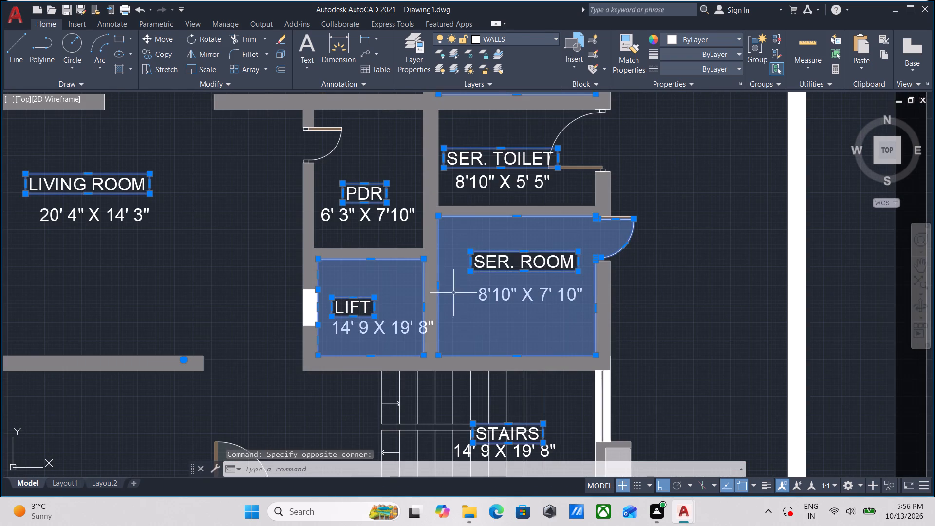
pyautogui.moveTo(468, 186); pyautogui.dragTo(457, 250, button='middle')
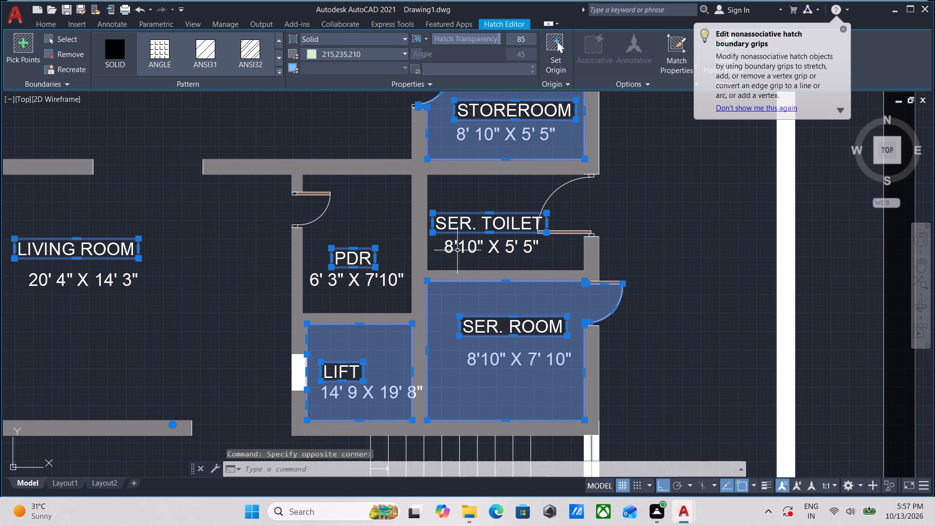
pyautogui.press('Escape')
pyautogui.scroll(-1, 446, 265)
pyautogui.moveTo(441, 268); pyautogui.dragTo(503, 213, button='middle')
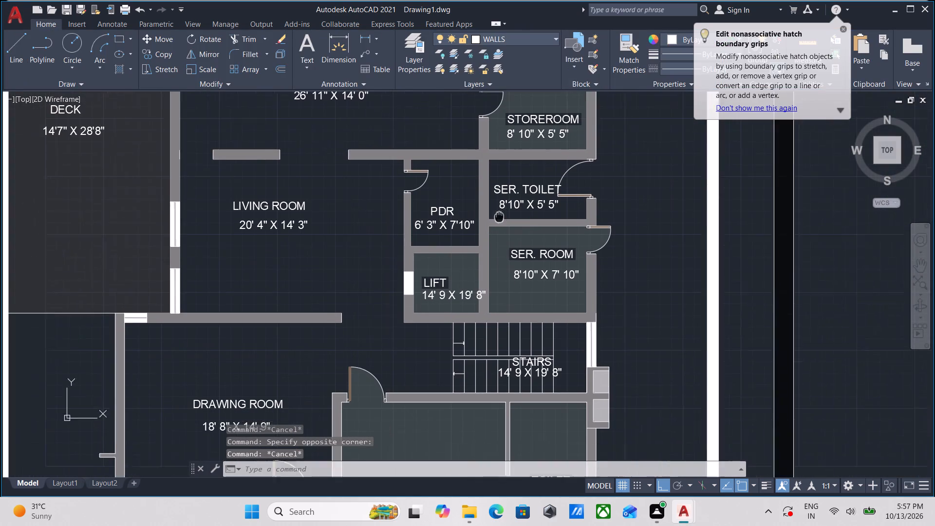
pyautogui.moveTo(503, 213); pyautogui.dragTo(503, 213, button='middle')
pyautogui.moveTo(369, 239); pyautogui.dragTo(391, 239, button='middle')
# Start a new solid hatch and browse the DIC COLOR GUIDE(R) colour book for a fill colour.
pyautogui.press('h')
pyautogui.press('Return')
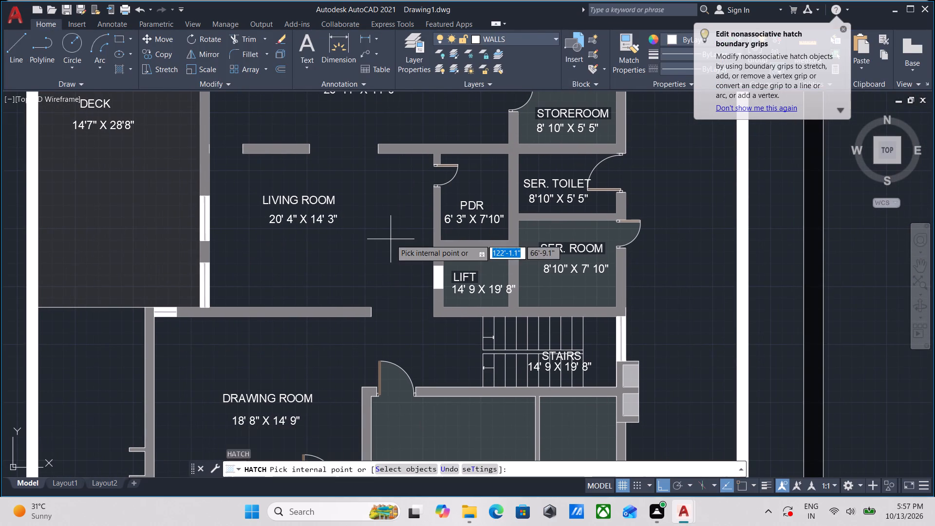
pyautogui.scroll(-1, 347, 245)
pyautogui.moveTo(347, 245); pyautogui.dragTo(444, 231, button='middle')
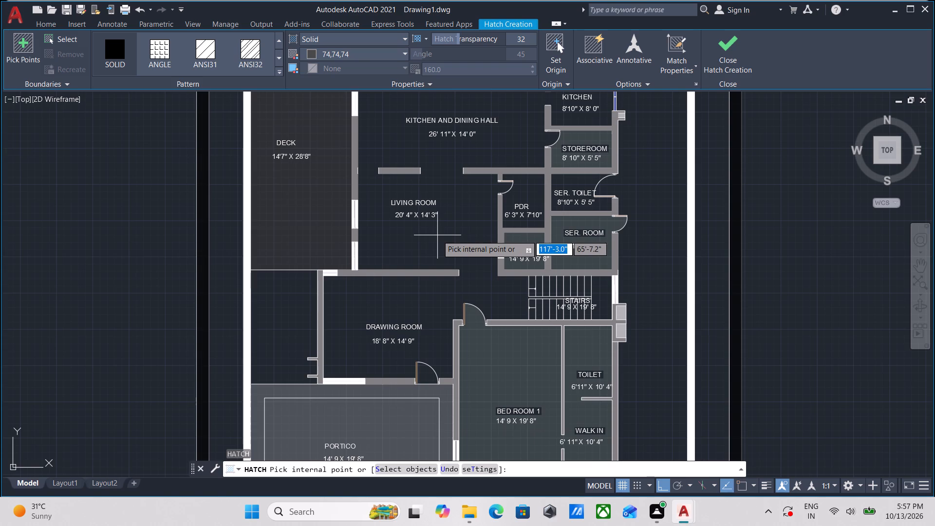
pyautogui.moveTo(437, 235); pyautogui.dragTo(431, 299, button='middle')
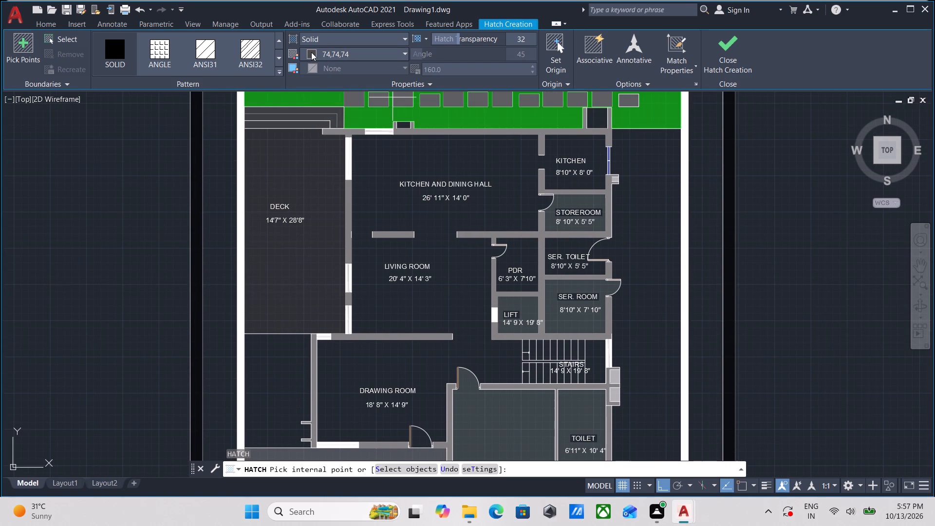
pyautogui.click(311, 52)
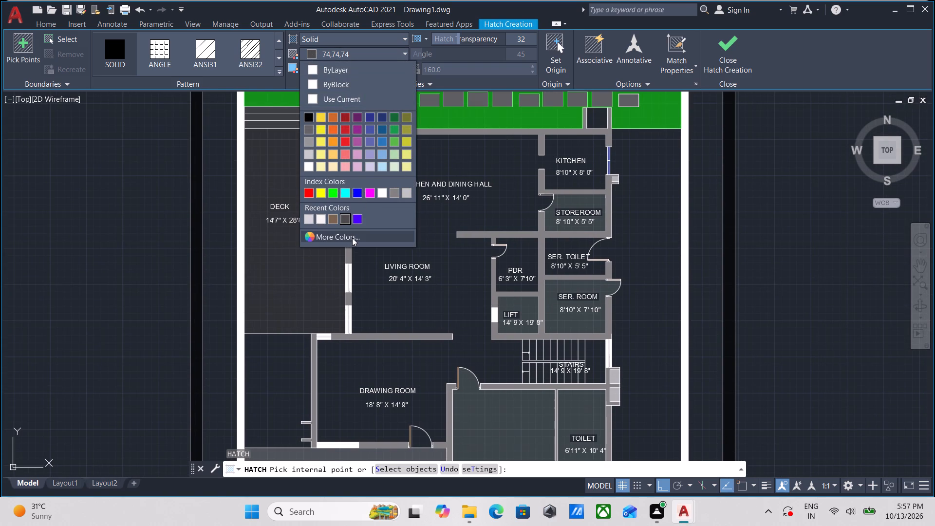
pyautogui.click(317, 235)
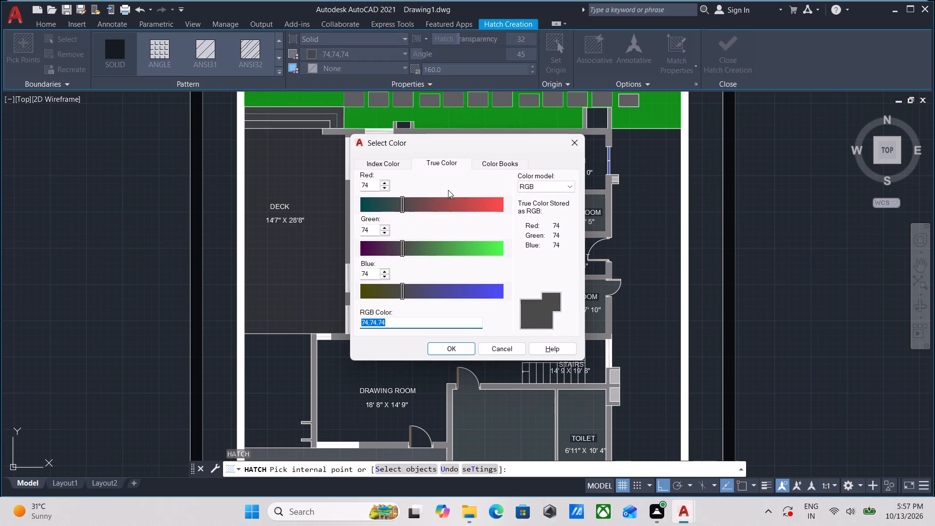
pyautogui.click(440, 162)
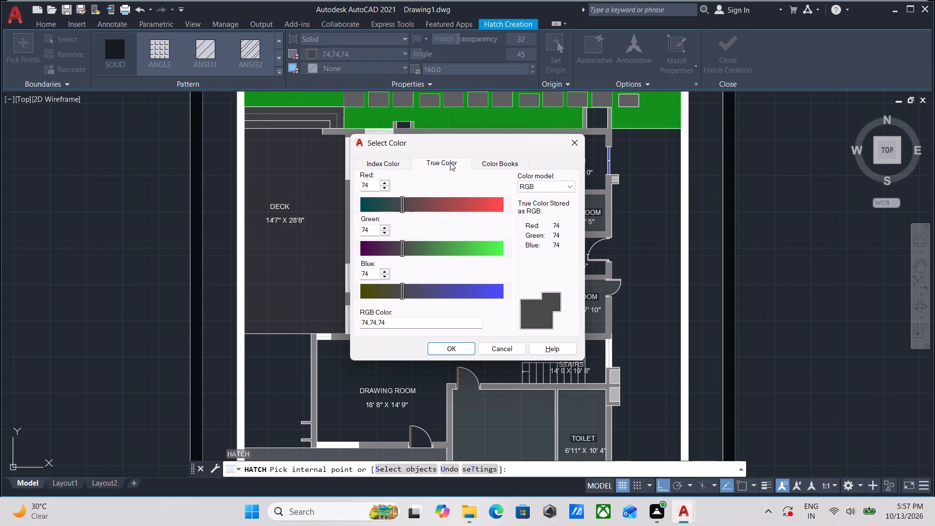
pyautogui.click(483, 162)
pyautogui.scroll(-1, 425, 217)
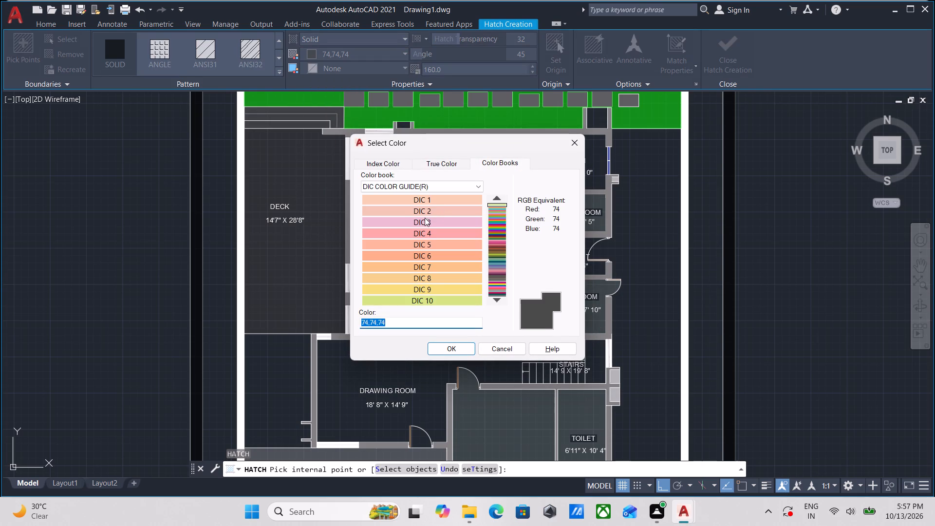
pyautogui.scroll(-1, 425, 218)
pyautogui.scroll(2, 420, 233)
pyautogui.click(458, 185)
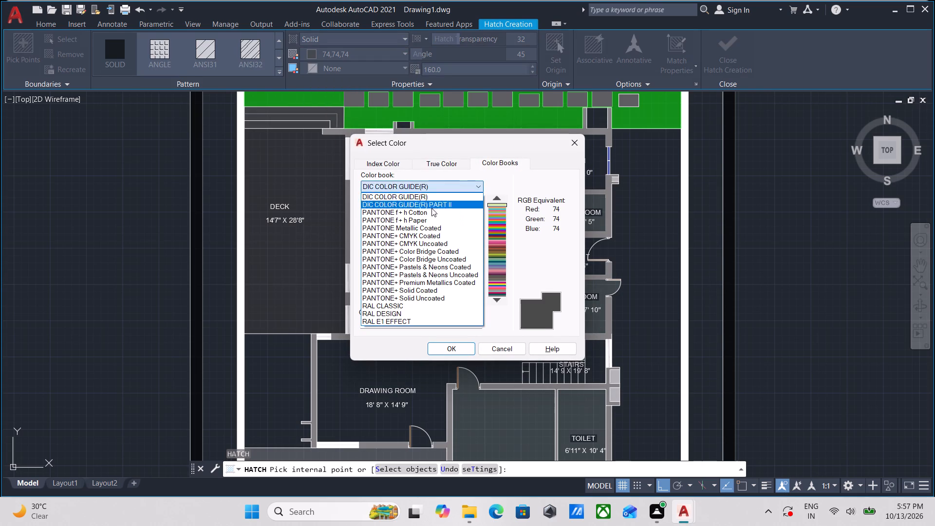
pyautogui.scroll(-4, 387, 282)
pyautogui.scroll(3, 397, 340)
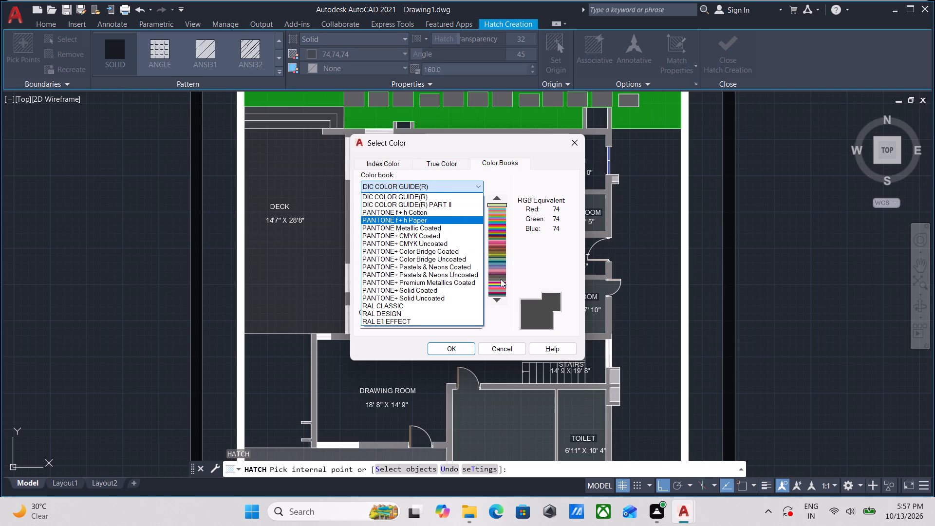
pyautogui.scroll(-1, 499, 298)
pyautogui.tripleClick(495, 300)
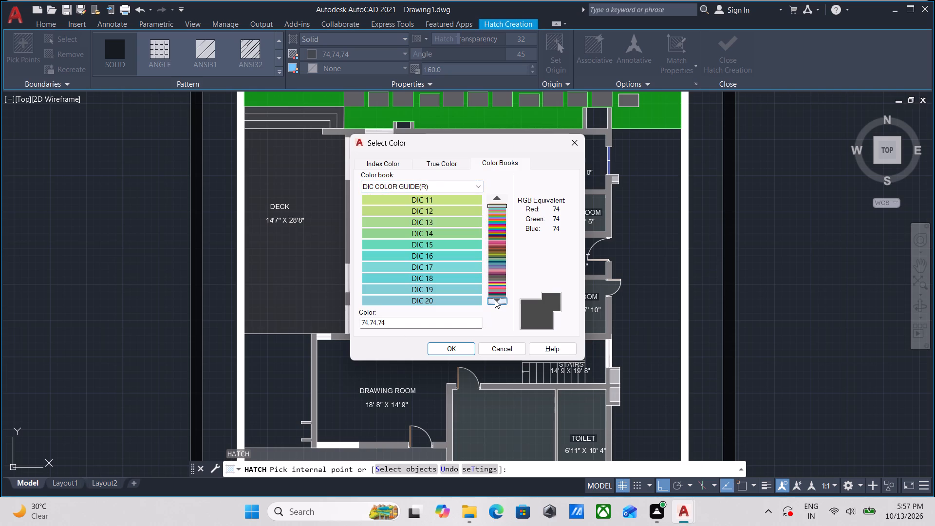
pyautogui.click(495, 300)
pyautogui.click(495, 298)
pyautogui.click(495, 298)
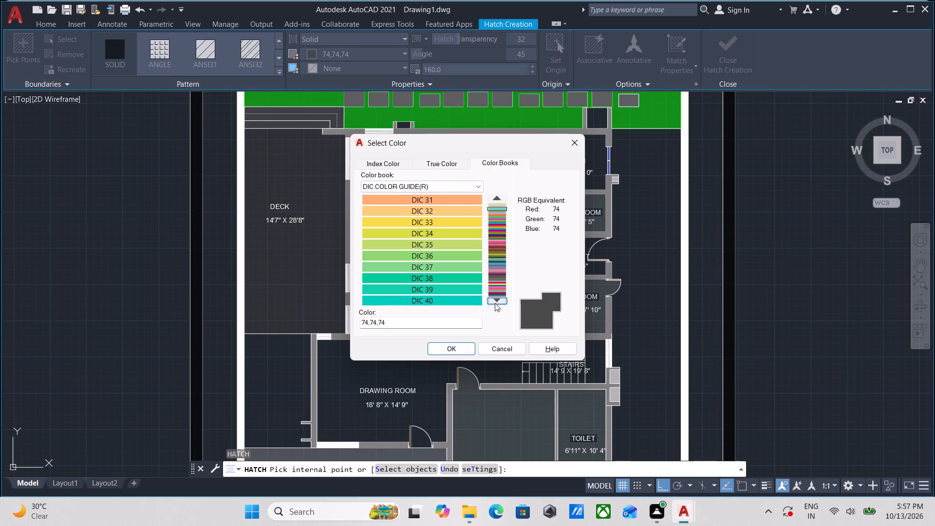
pyautogui.tripleClick(496, 299)
pyautogui.tripleClick(496, 299)
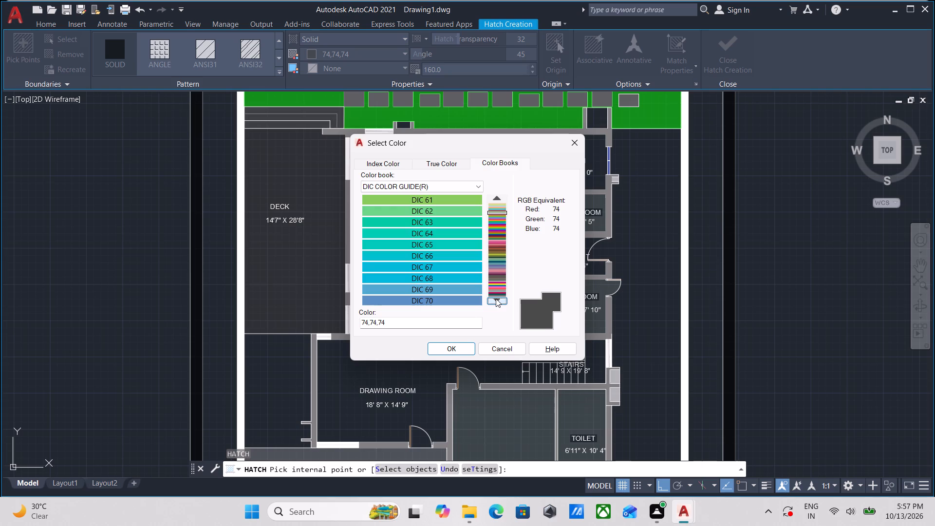
pyautogui.tripleClick(496, 299)
pyautogui.click(496, 299)
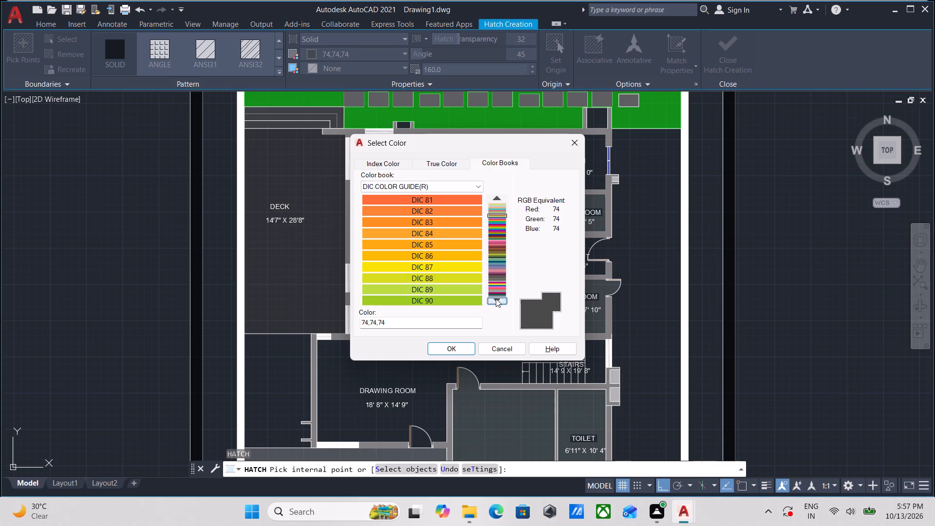
pyautogui.click(496, 299)
pyautogui.tripleClick(496, 299)
pyautogui.click(496, 299)
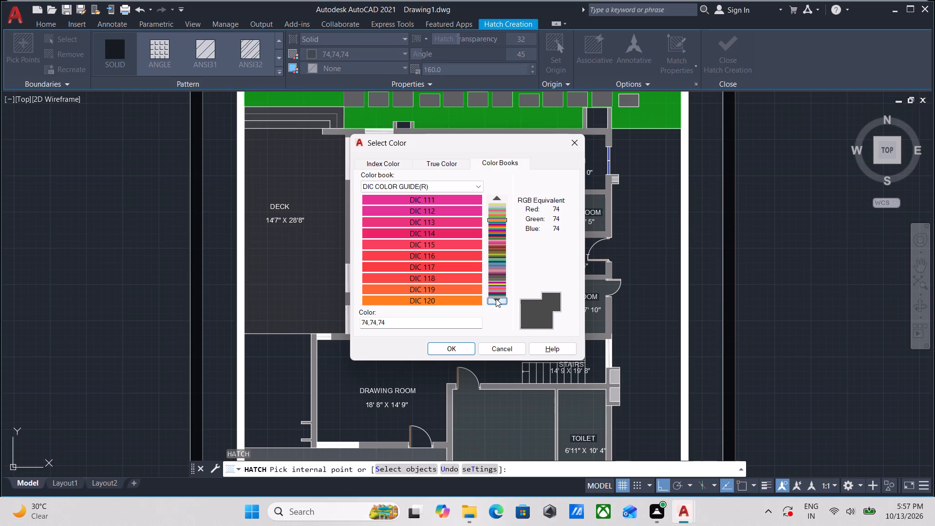
pyautogui.click(496, 299)
pyautogui.click(496, 299)
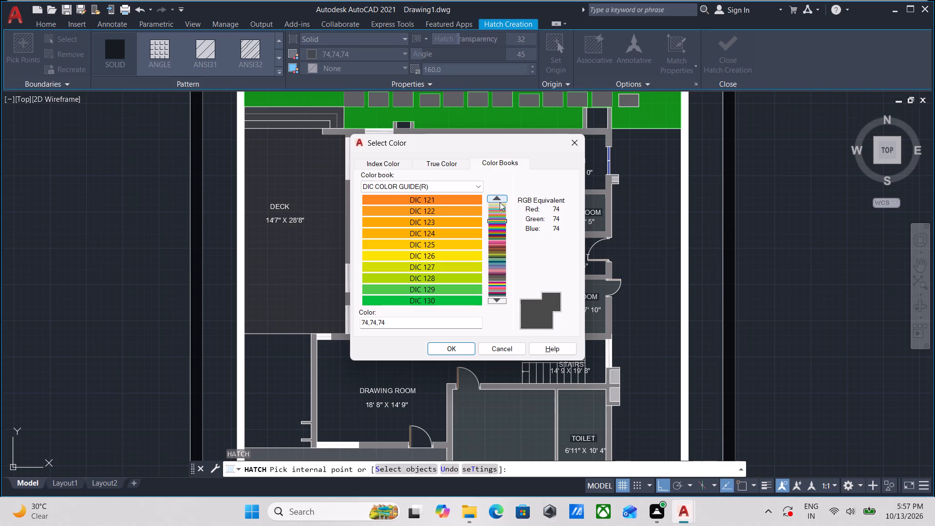
pyautogui.click(493, 193)
pyautogui.tripleClick(493, 197)
pyautogui.tripleClick(493, 197)
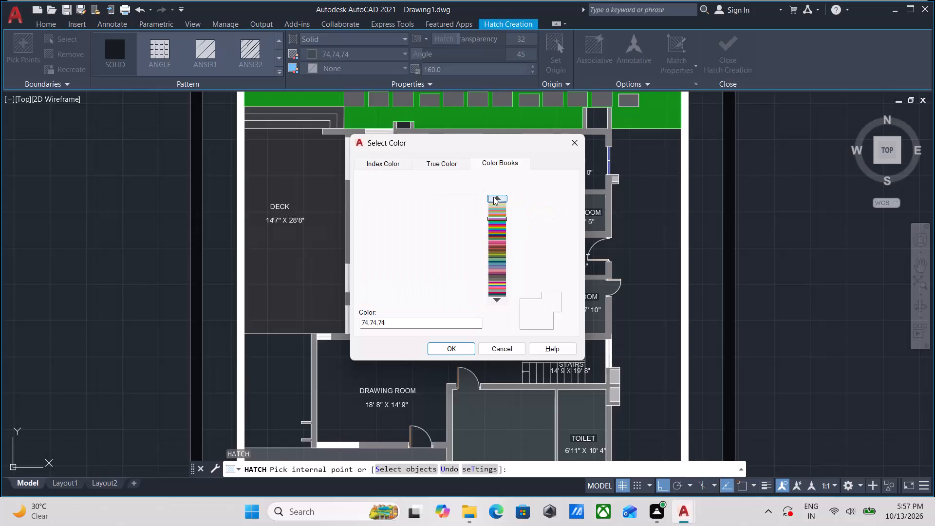
pyautogui.tripleClick(493, 197)
pyautogui.tripleClick(493, 197)
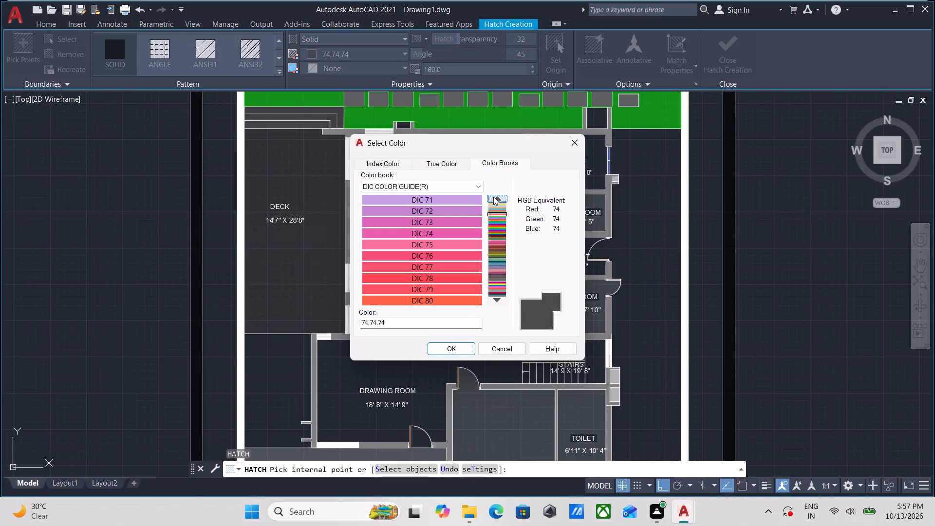
pyautogui.click(493, 197)
pyautogui.tripleClick(493, 197)
pyautogui.tripleClick(493, 197)
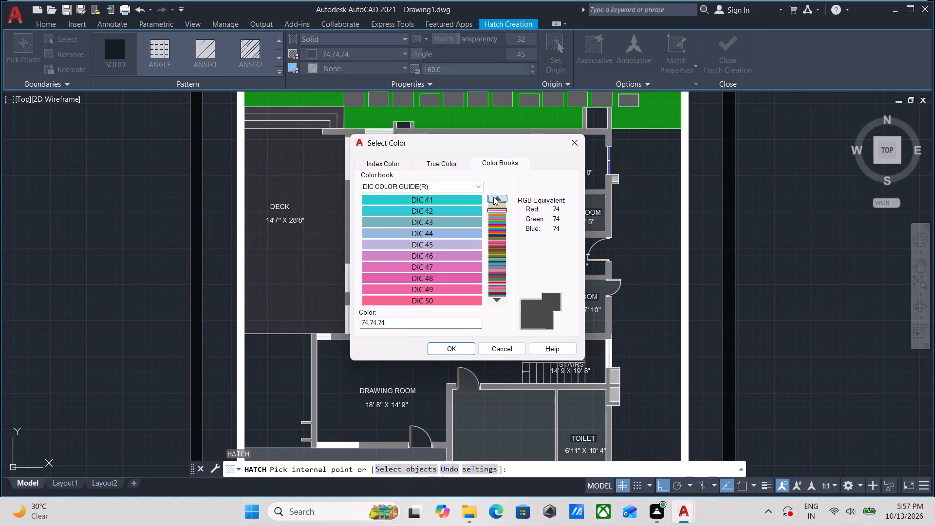
pyautogui.tripleClick(493, 197)
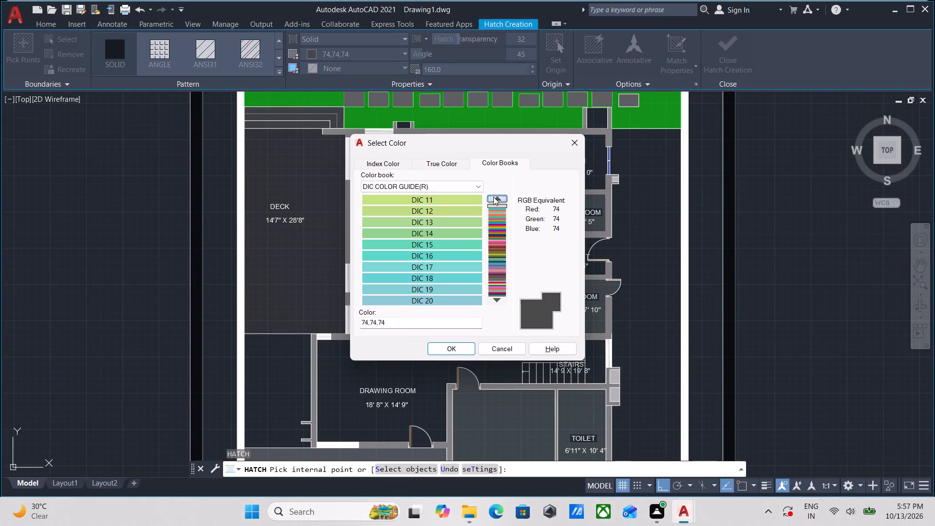
pyautogui.click(493, 197)
pyautogui.tripleClick(493, 197)
pyautogui.click(493, 197)
pyautogui.doubleClick(493, 197)
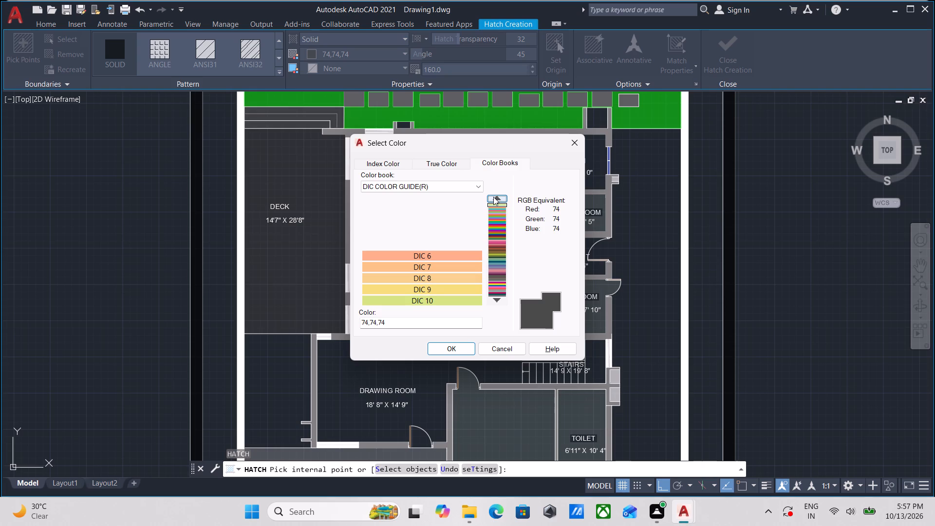
pyautogui.click(493, 197)
pyautogui.scroll(3, 491, 203)
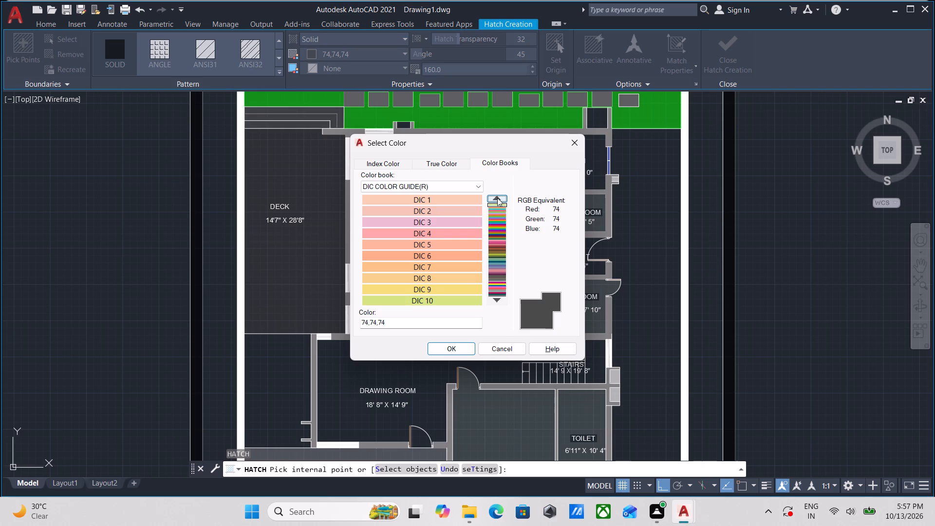
pyautogui.tripleClick(497, 198)
pyautogui.click(496, 163)
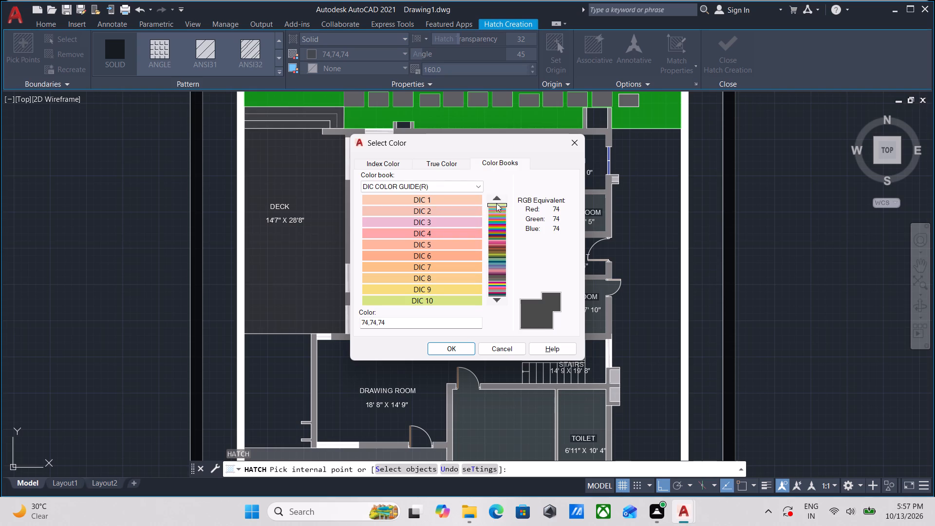
pyautogui.tripleClick(498, 202)
pyautogui.scroll(-2, 497, 266)
pyautogui.scroll(1, 498, 212)
pyautogui.click(499, 296)
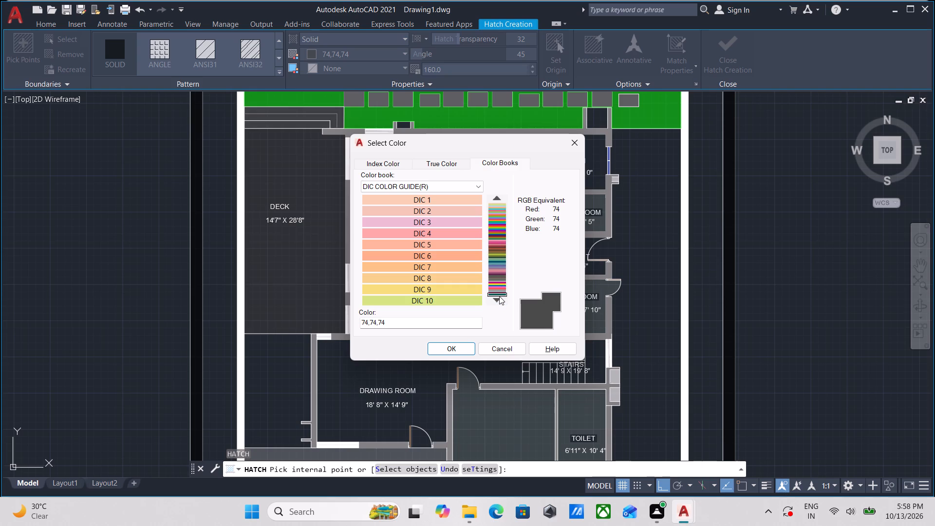
pyautogui.click(492, 244)
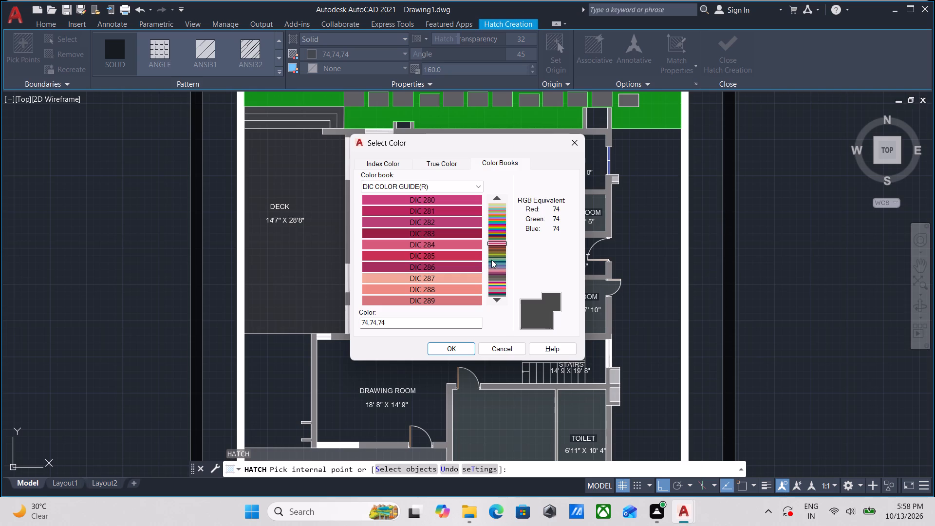
pyautogui.click(496, 255)
pyautogui.scroll(2, 495, 241)
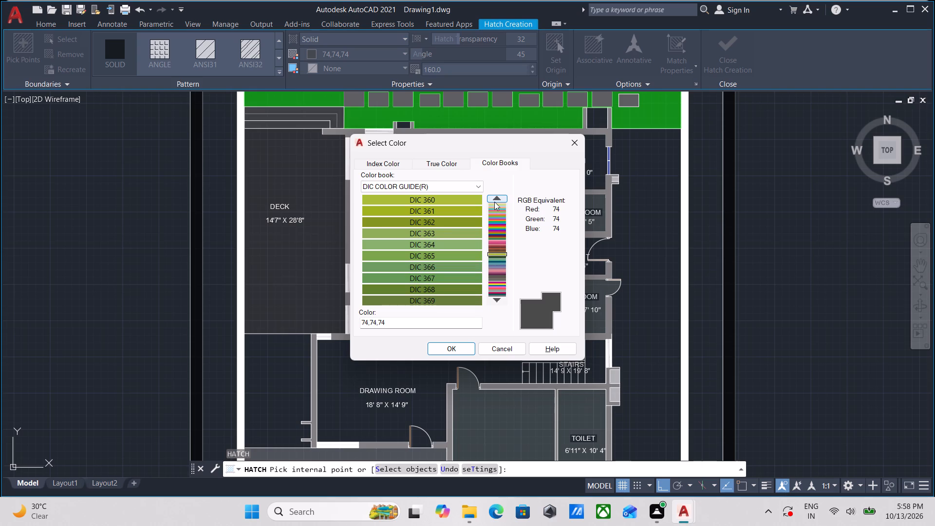
pyautogui.click(497, 205)
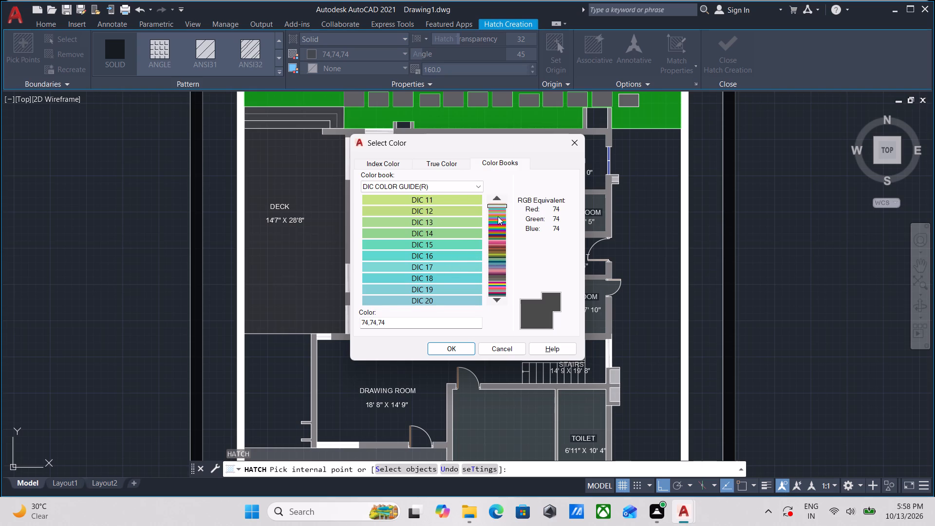
# Choose DIC 582B from the DIC COLOR GUIDE(R) colour book as the solid hatch colour.
pyautogui.click(494, 219)
pyautogui.click(495, 225)
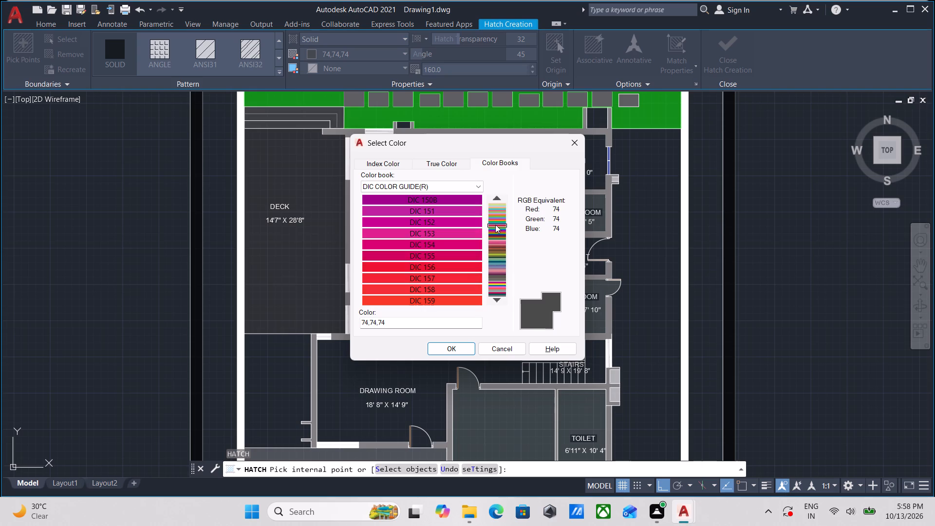
pyautogui.click(495, 227)
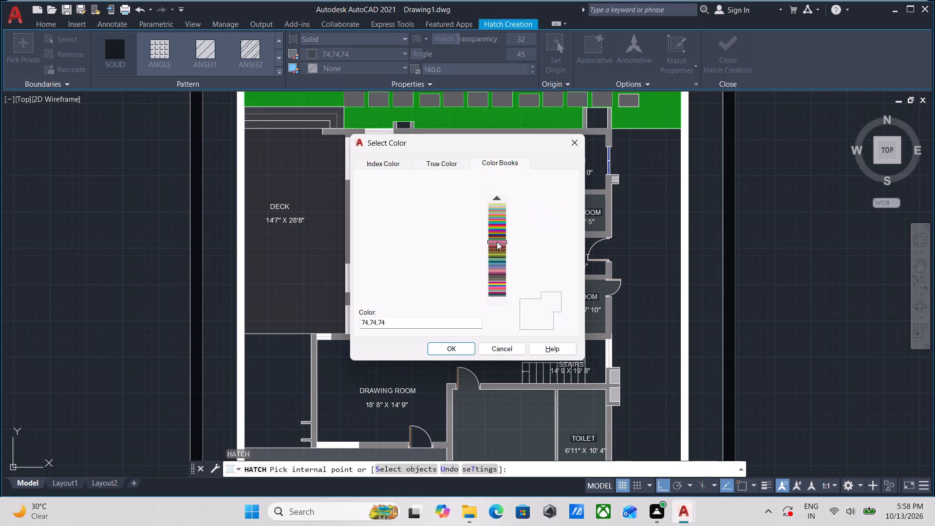
pyautogui.click(497, 242)
pyautogui.click(497, 250)
pyautogui.click(497, 261)
pyautogui.click(497, 271)
pyautogui.click(497, 286)
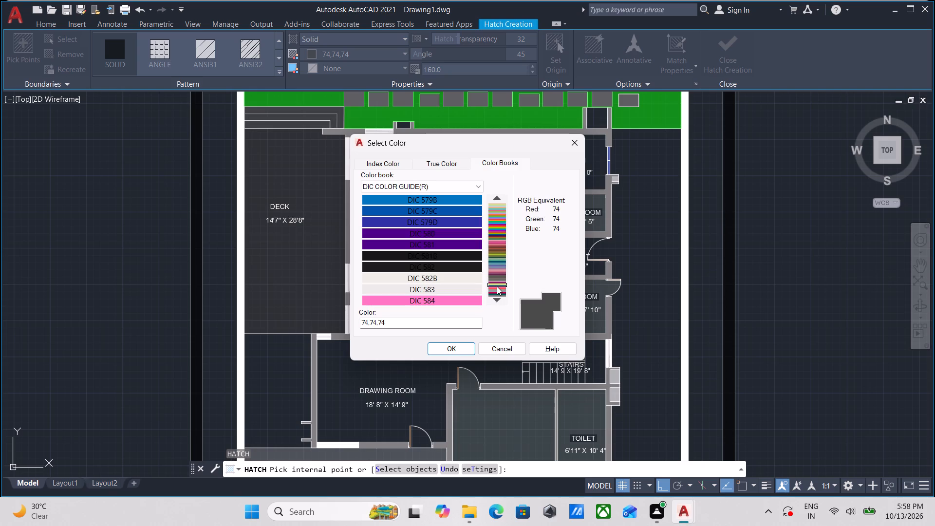
pyautogui.scroll(-2, 497, 286)
pyautogui.click(431, 289)
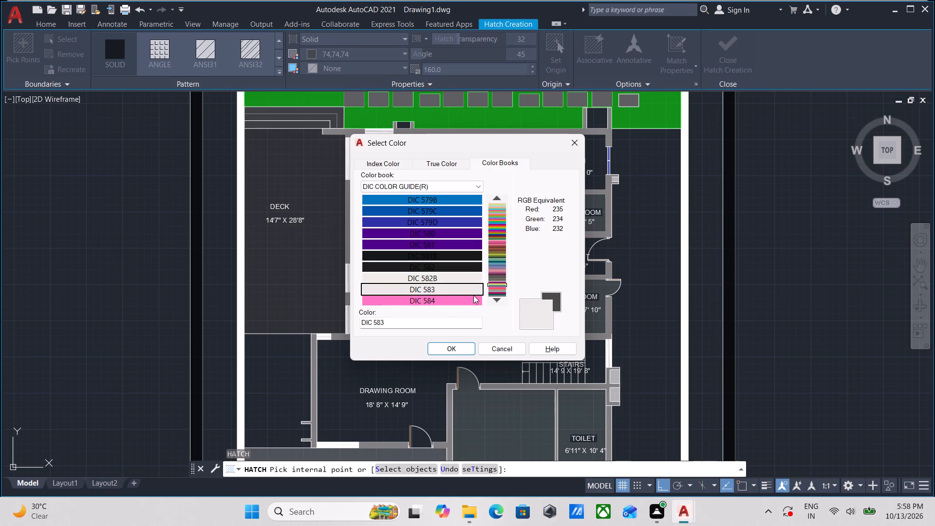
pyautogui.click(438, 277)
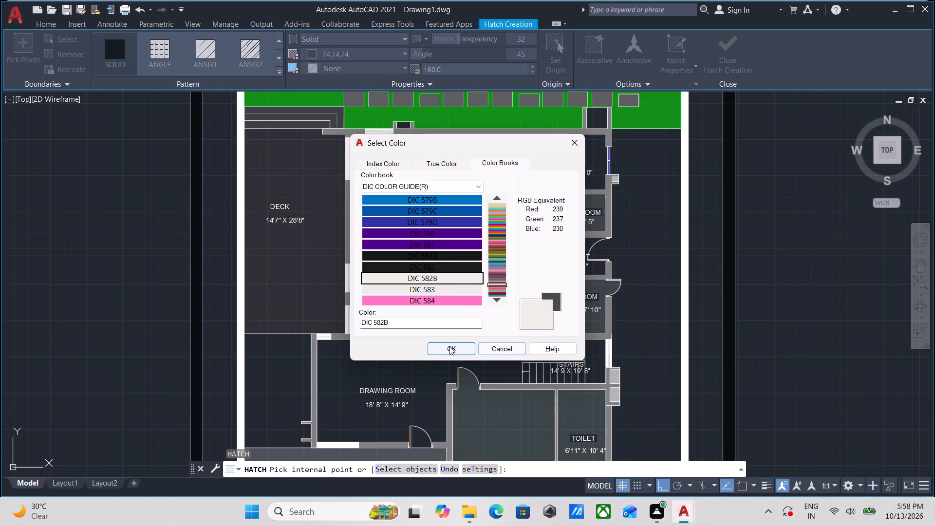
pyautogui.click(449, 351)
# Fill the connected kitchen, dining, living and drawing room floor and the PDR with the DIC 582B solid hatch, leaving Bed Room 1 out.
pyautogui.click(432, 216)
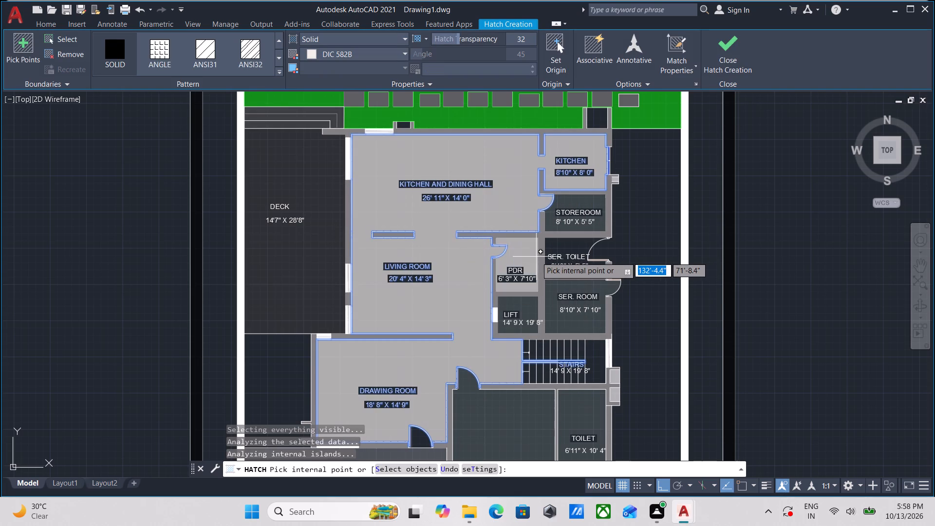
pyautogui.scroll(1, 542, 247)
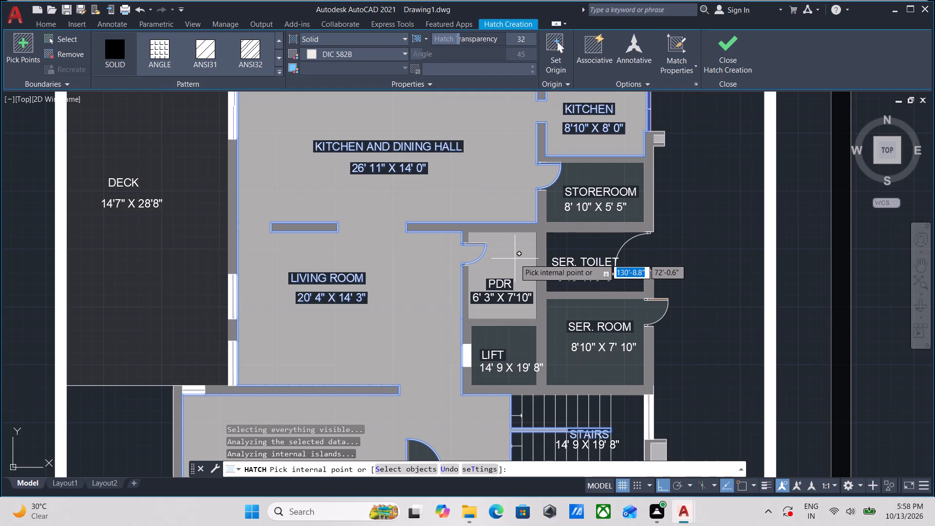
pyautogui.click(515, 259)
pyautogui.moveTo(556, 257); pyautogui.dragTo(558, 180, button='middle')
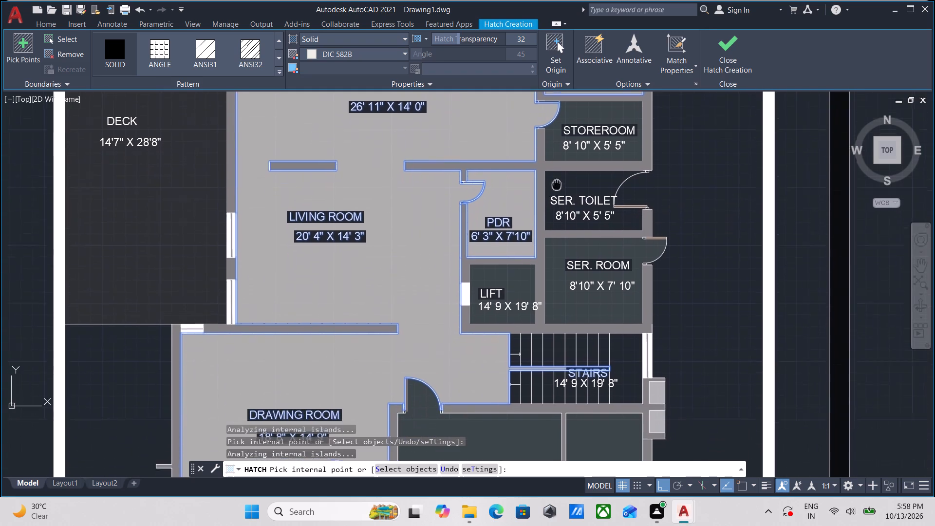
pyautogui.moveTo(558, 180); pyautogui.dragTo(560, 173, button='middle')
pyautogui.scroll(-1, 508, 266)
pyautogui.moveTo(508, 266); pyautogui.dragTo(517, 194, button='middle')
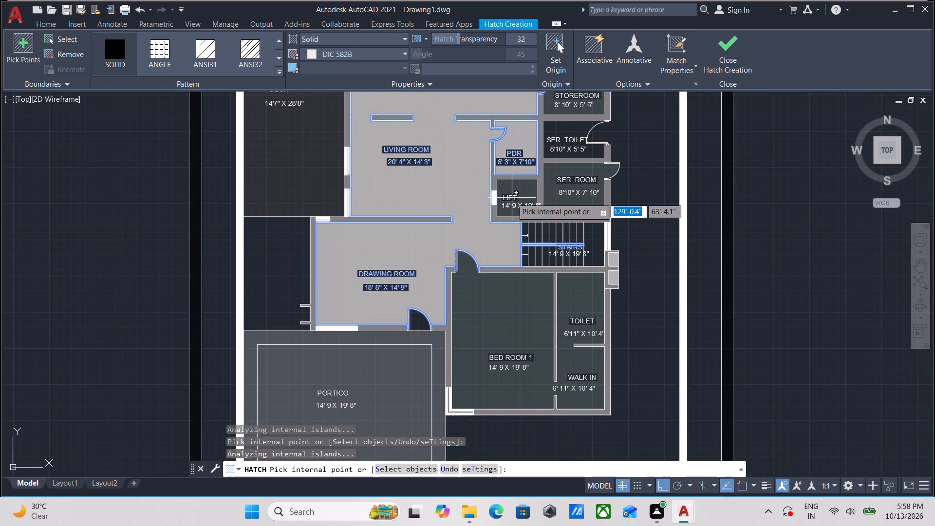
pyautogui.click(506, 301)
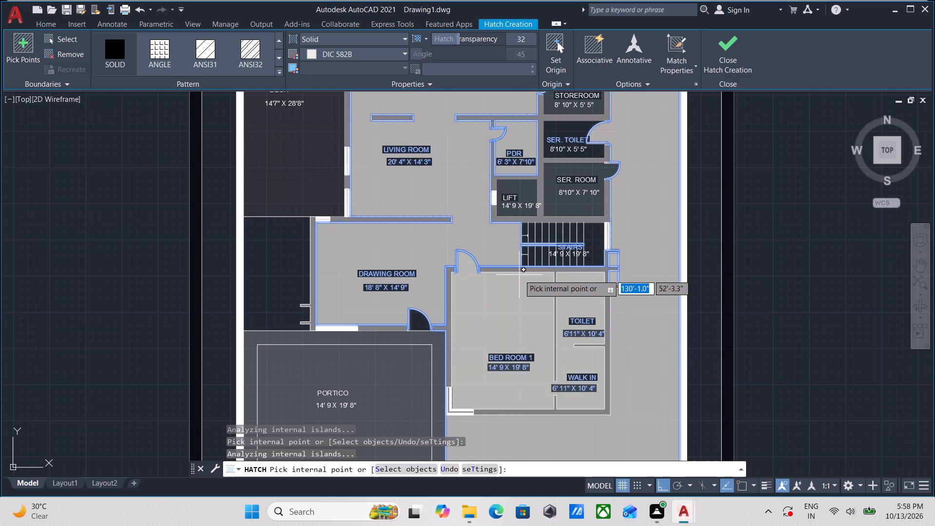
pyautogui.hotkey('ctrl', 'z')
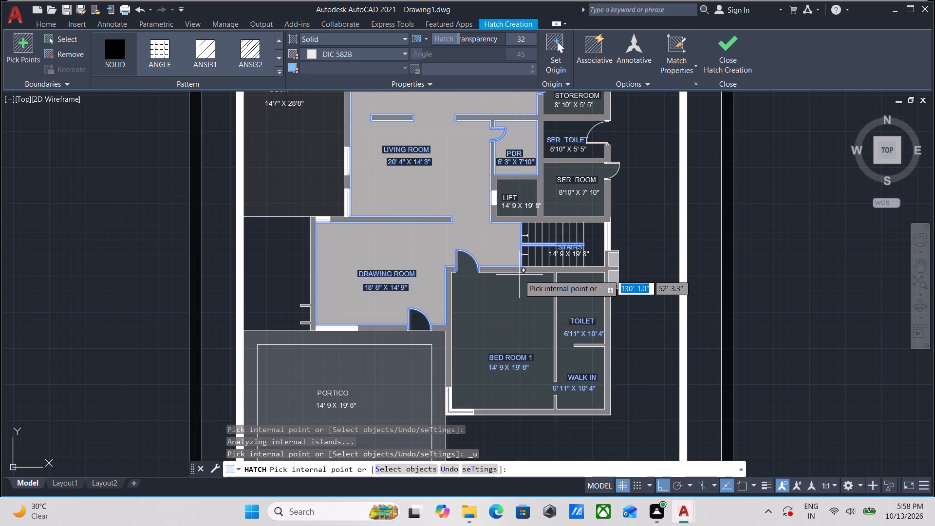
pyautogui.moveTo(673, 128); pyautogui.dragTo(636, 240, button='middle')
pyautogui.click(730, 48)
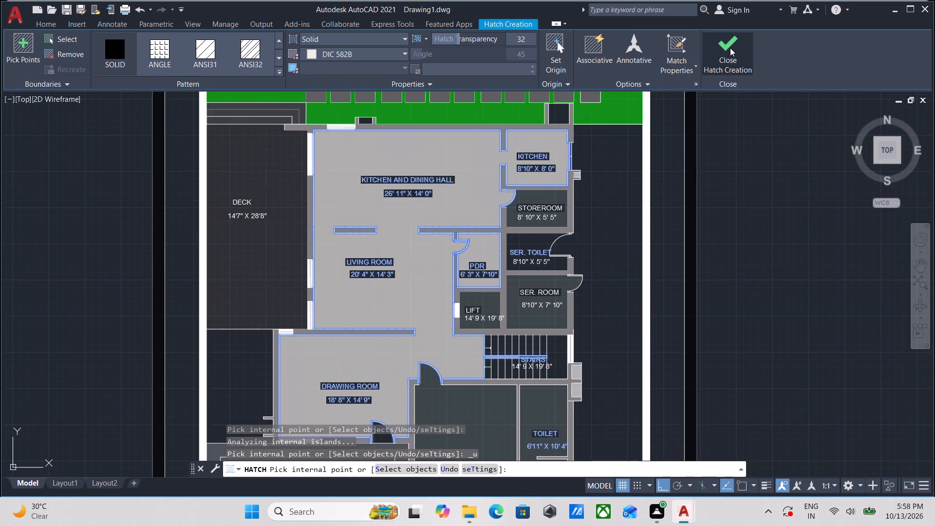
pyautogui.moveTo(575, 245); pyautogui.dragTo(560, 111, button='middle')
pyautogui.press('Escape')
# Erase the old 215,235,210 solid hatches over the Bed Room 1 suite and over the service room, lift and storeroom.
pyautogui.click(442, 309)
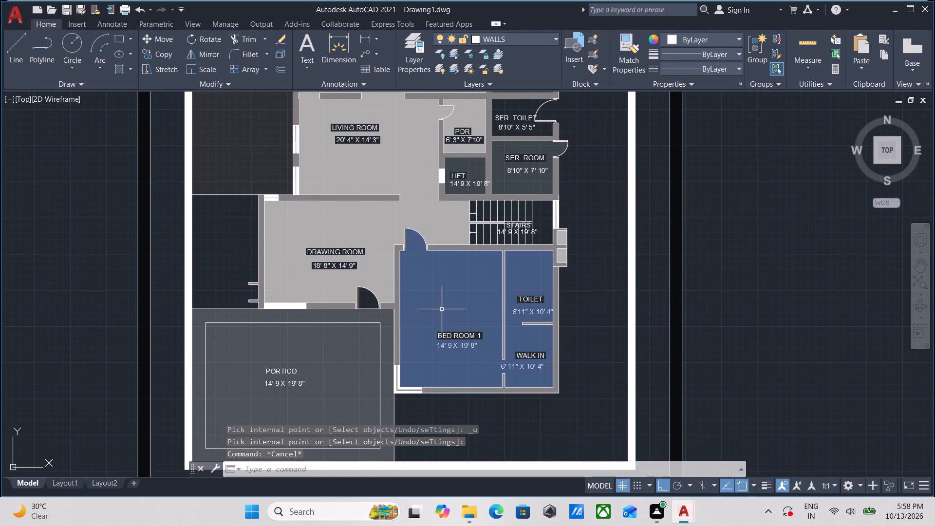
pyautogui.rightClick(442, 309)
pyautogui.click(480, 277)
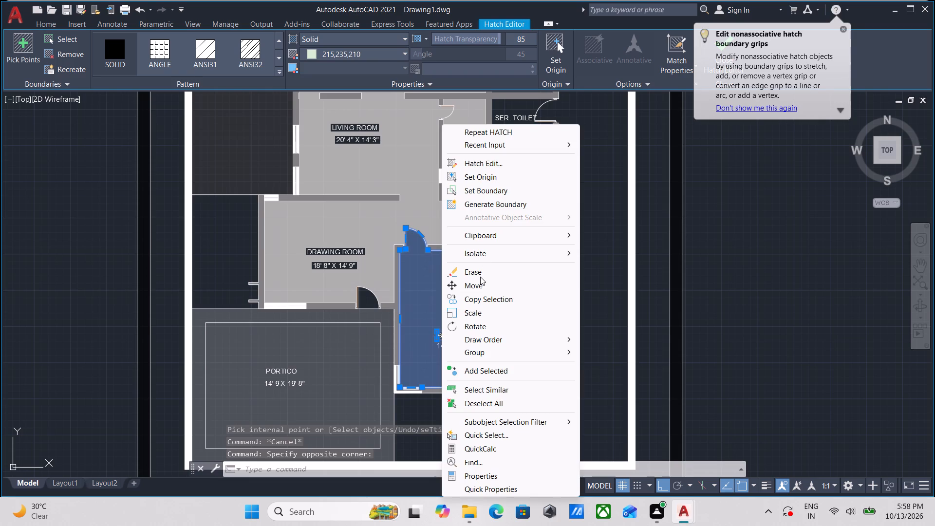
pyautogui.scroll(-2, 462, 269)
pyautogui.moveTo(462, 269); pyautogui.dragTo(440, 313, button='middle')
pyautogui.scroll(4, 470, 263)
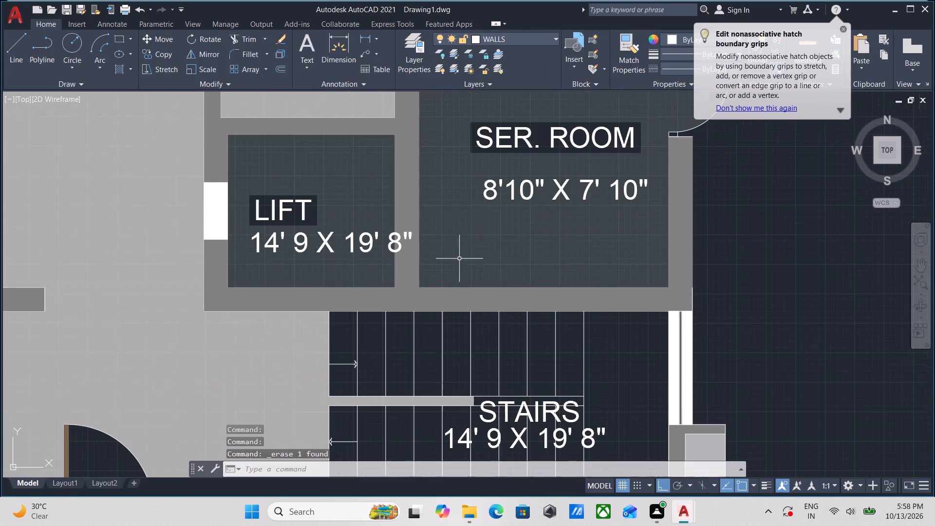
pyautogui.click(472, 236)
pyautogui.rightClick(472, 236)
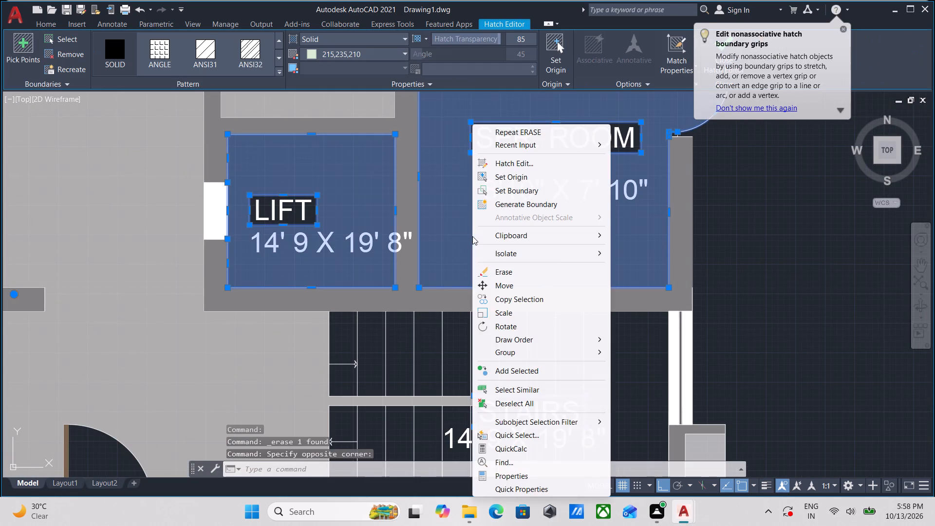
pyautogui.click(492, 276)
# Start a new DIC 582B solid hatch and fill the service room, service toilet and storeroom floors.
pyautogui.scroll(-4, 493, 275)
pyautogui.moveTo(489, 267); pyautogui.dragTo(488, 268, button='middle')
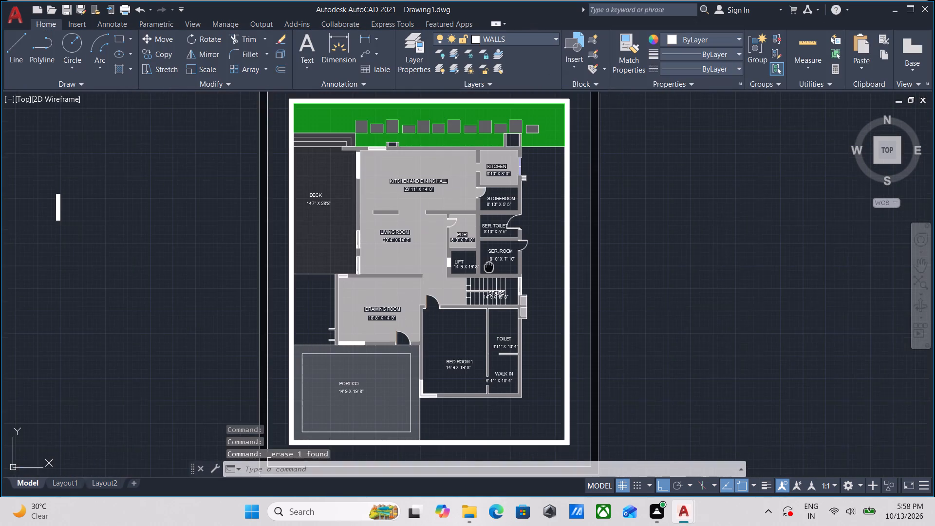
pyautogui.moveTo(488, 268); pyautogui.dragTo(478, 282, button='middle')
pyautogui.press('h')
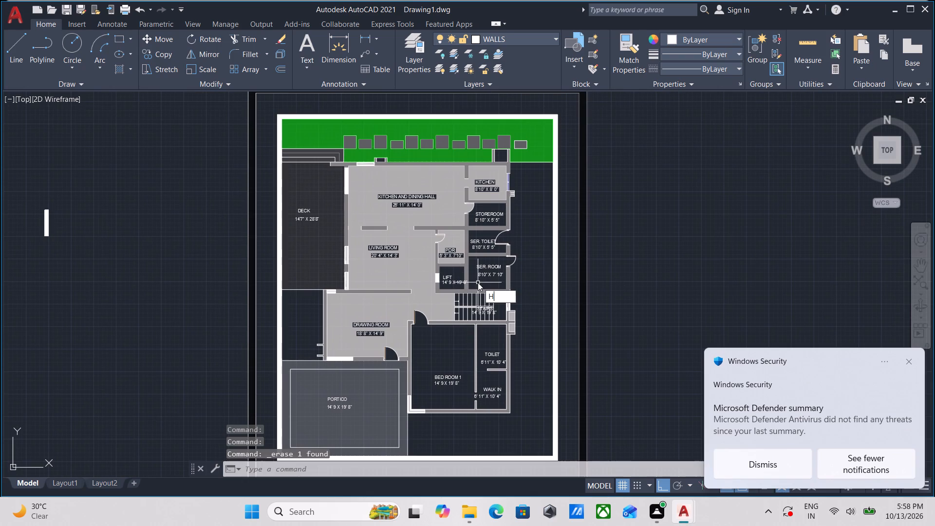
pyautogui.press('Return')
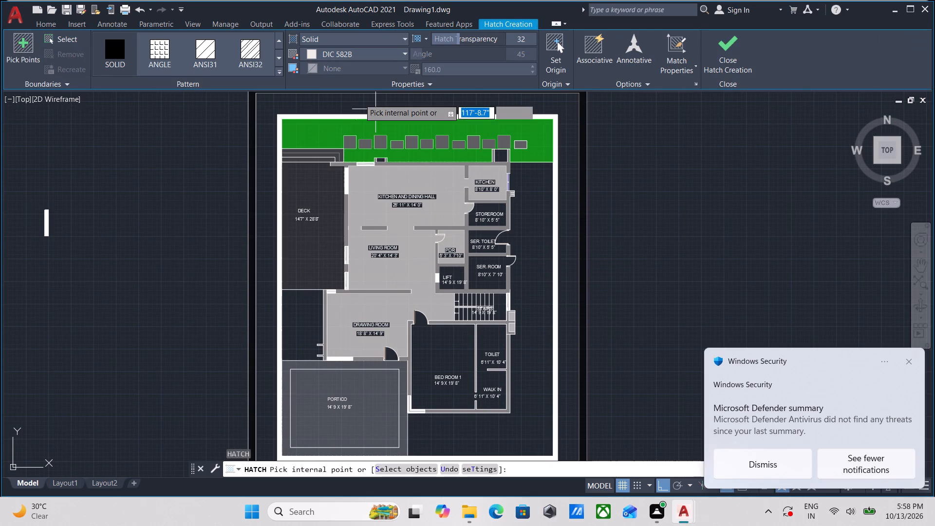
pyautogui.click(482, 269)
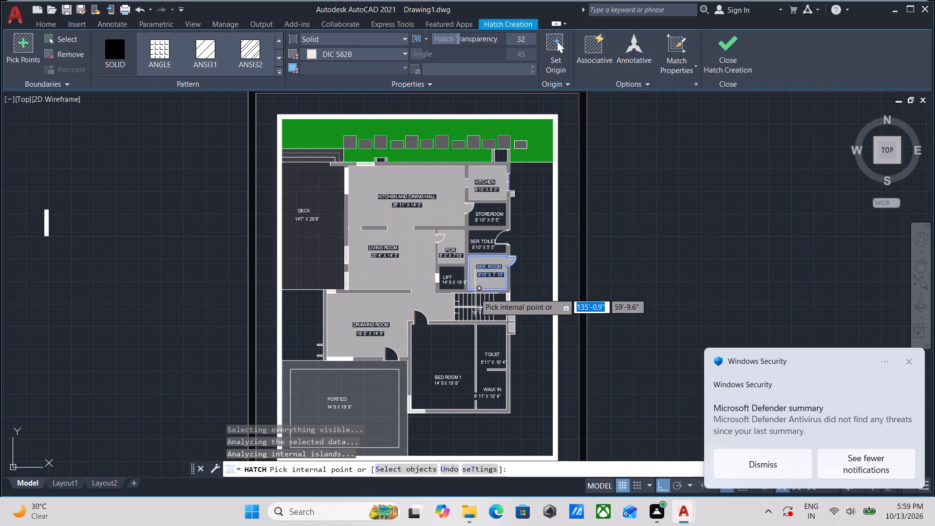
pyautogui.click(485, 245)
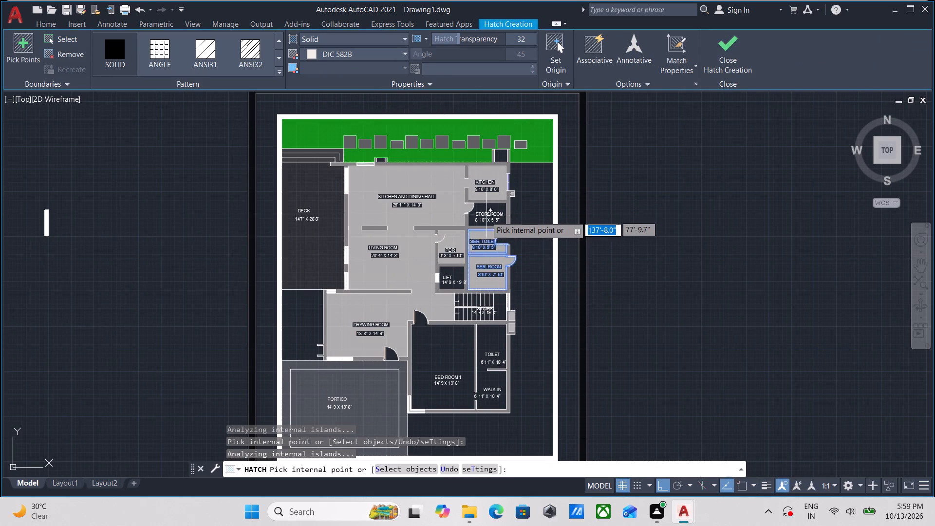
pyautogui.click(486, 218)
# Add the stair landing and every tread of the upper stair flight to the DIC 582B solid hatch.
pyautogui.scroll(3, 445, 316)
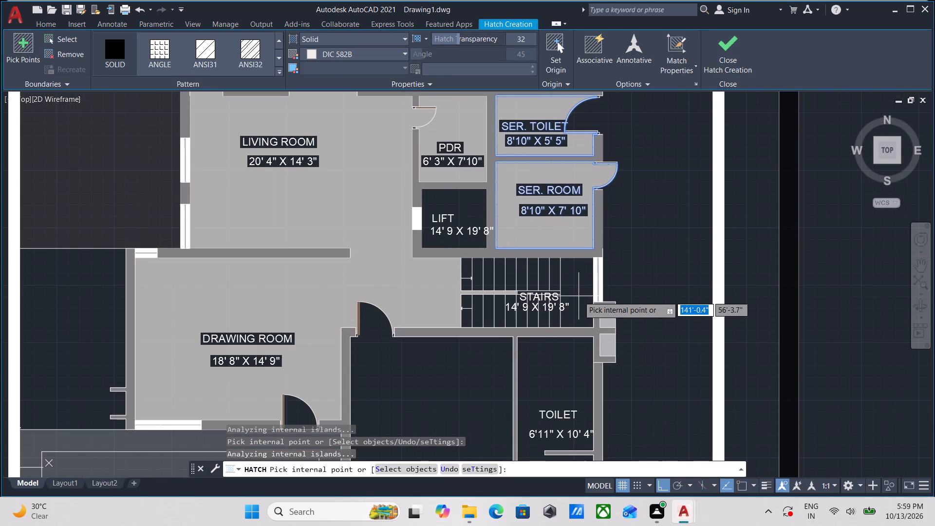
pyautogui.click(579, 296)
pyautogui.scroll(3, 475, 280)
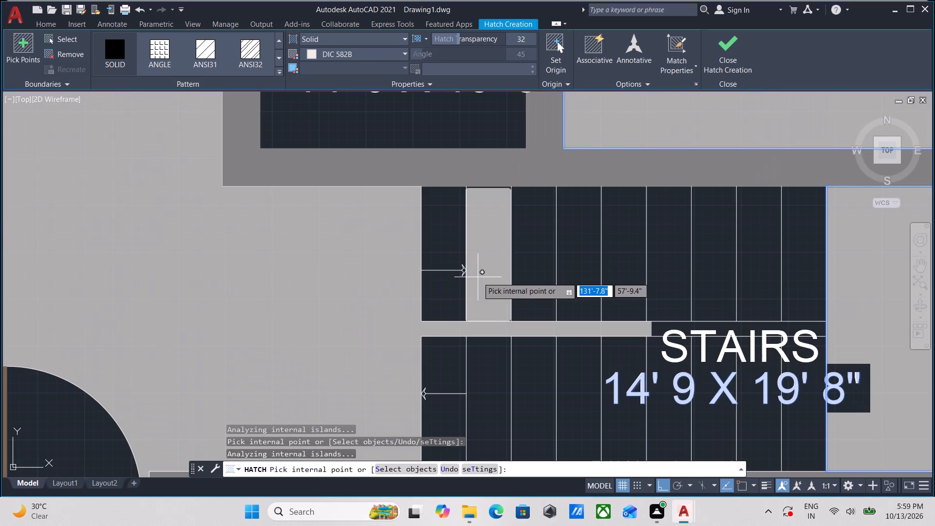
pyautogui.click(478, 277)
pyautogui.click(445, 239)
pyautogui.click(444, 296)
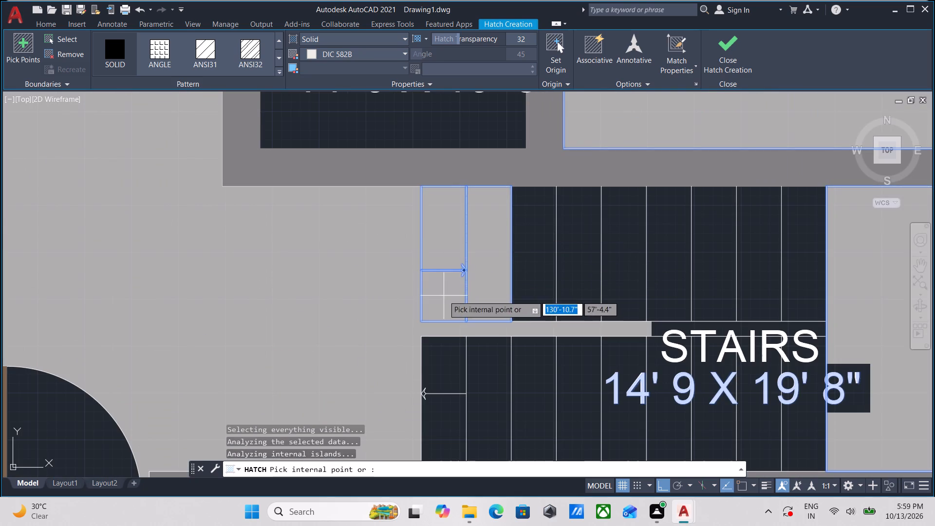
pyautogui.click(539, 273)
pyautogui.click(576, 271)
pyautogui.click(628, 261)
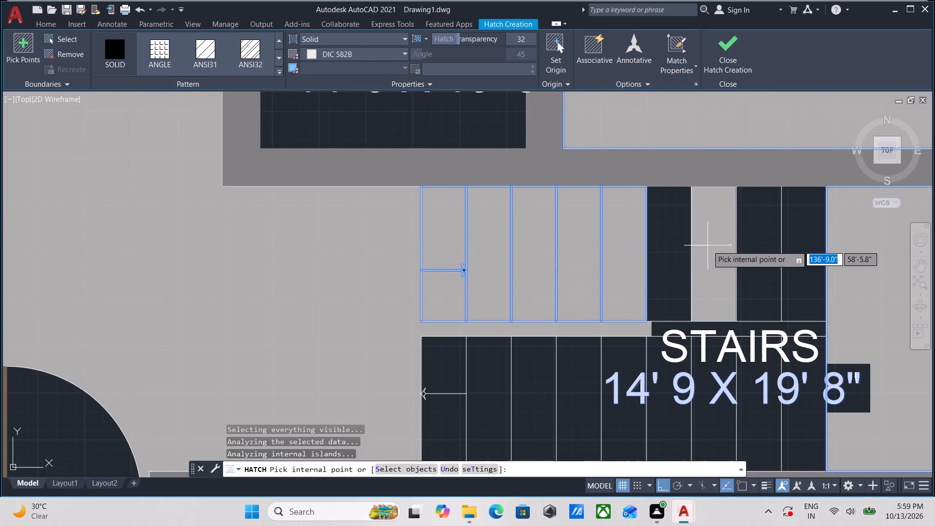
pyautogui.click(679, 256)
pyautogui.click(709, 251)
pyautogui.click(770, 249)
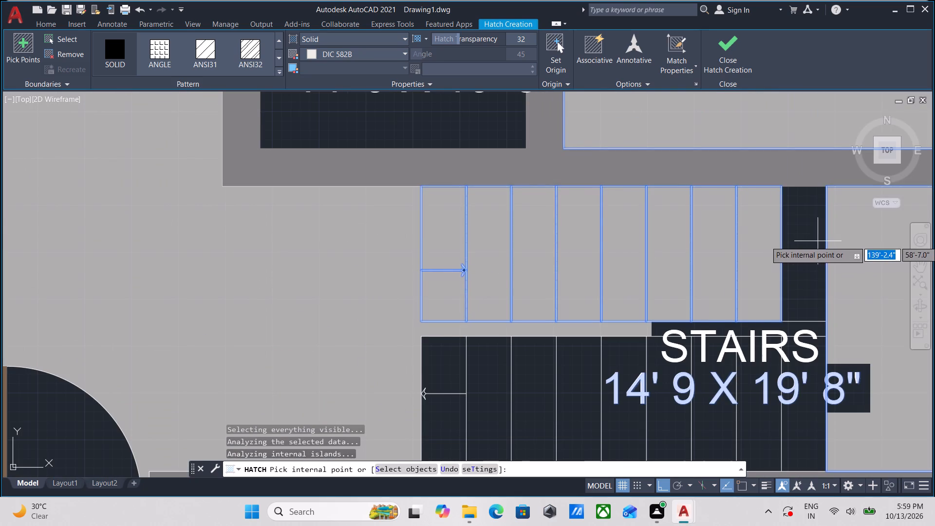
pyautogui.click(810, 244)
# Add every tread of the lower stair flight to the DIC 582B solid hatch and finish the hatch.
pyautogui.moveTo(598, 268); pyautogui.dragTo(528, 168, button='middle')
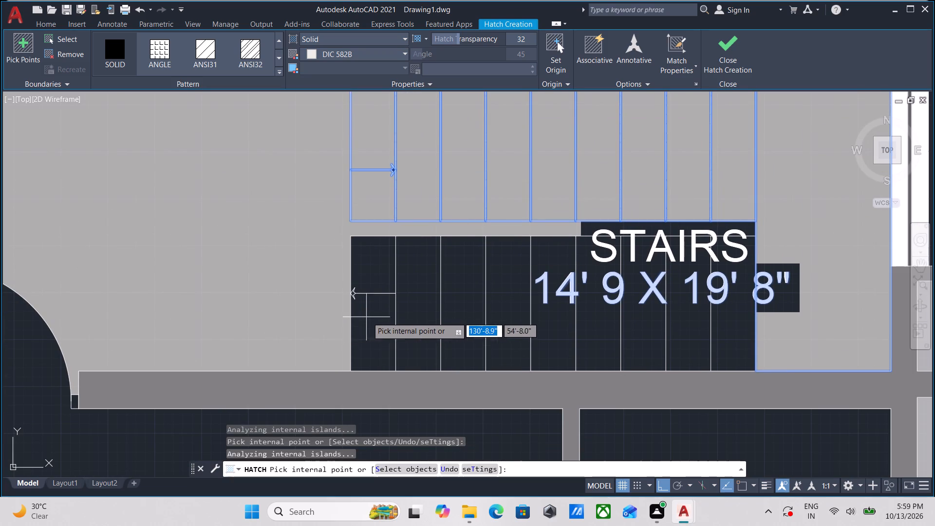
pyautogui.click(367, 317)
pyautogui.click(366, 284)
pyautogui.click(416, 298)
pyautogui.click(461, 296)
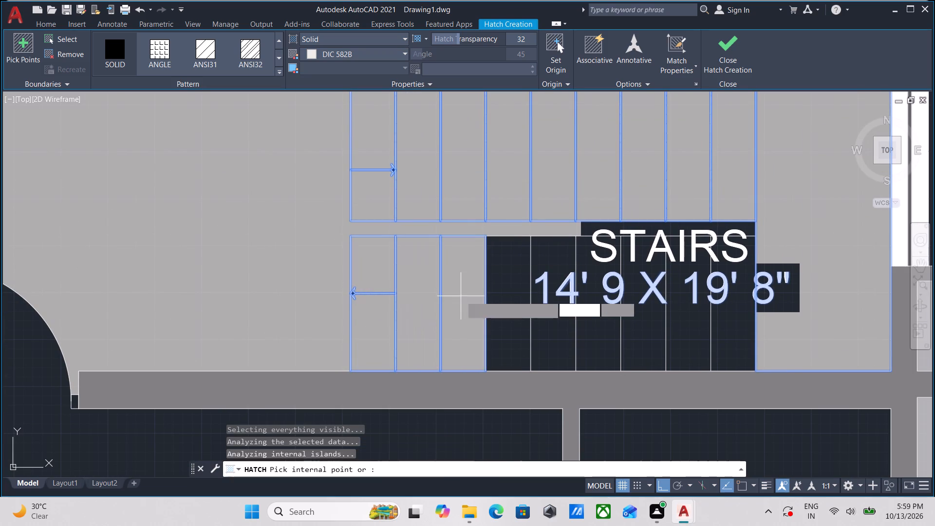
pyautogui.click(516, 300)
pyautogui.click(555, 303)
pyautogui.click(602, 320)
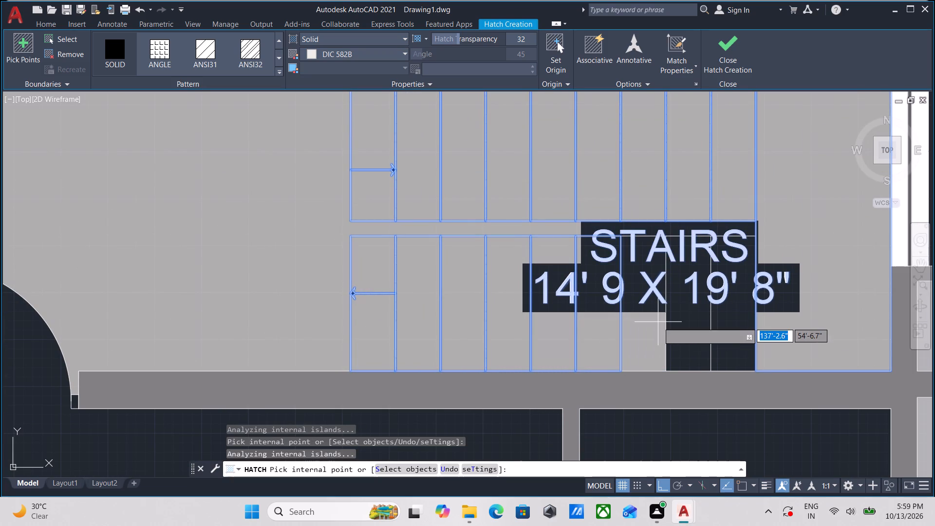
pyautogui.click(658, 322)
pyautogui.click(691, 328)
pyautogui.click(724, 324)
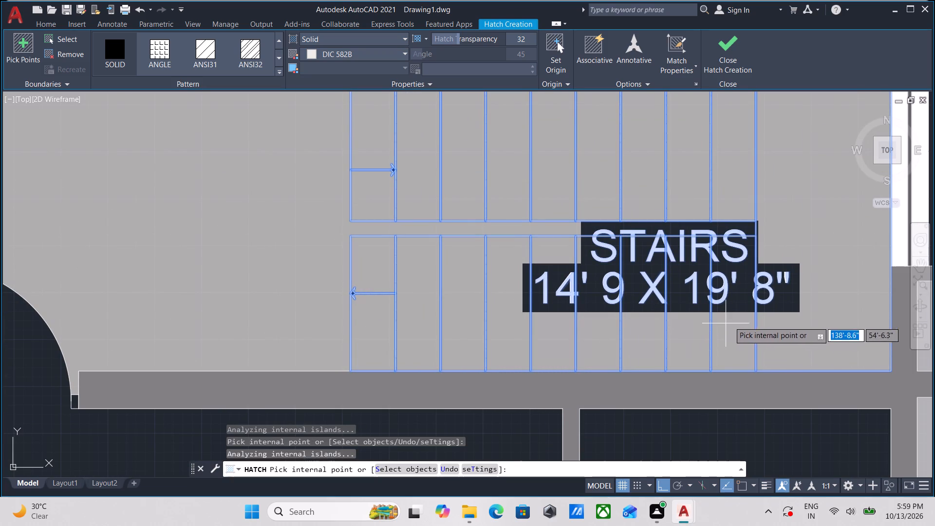
pyautogui.scroll(-1, 526, 294)
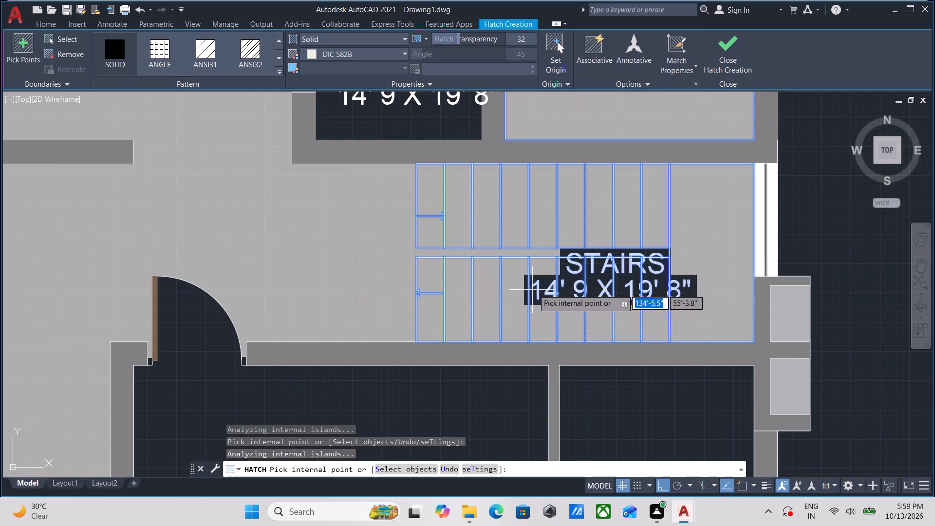
pyautogui.press('Escape')
pyautogui.press('Escape')
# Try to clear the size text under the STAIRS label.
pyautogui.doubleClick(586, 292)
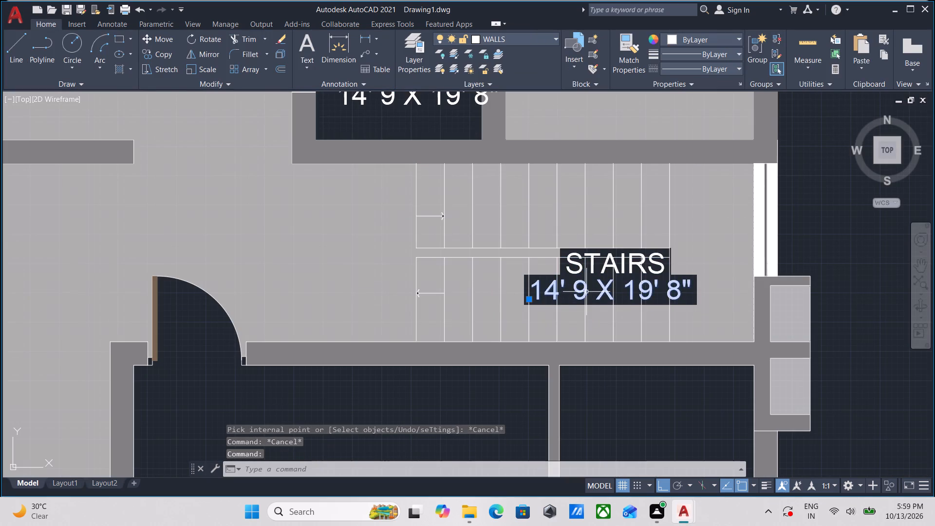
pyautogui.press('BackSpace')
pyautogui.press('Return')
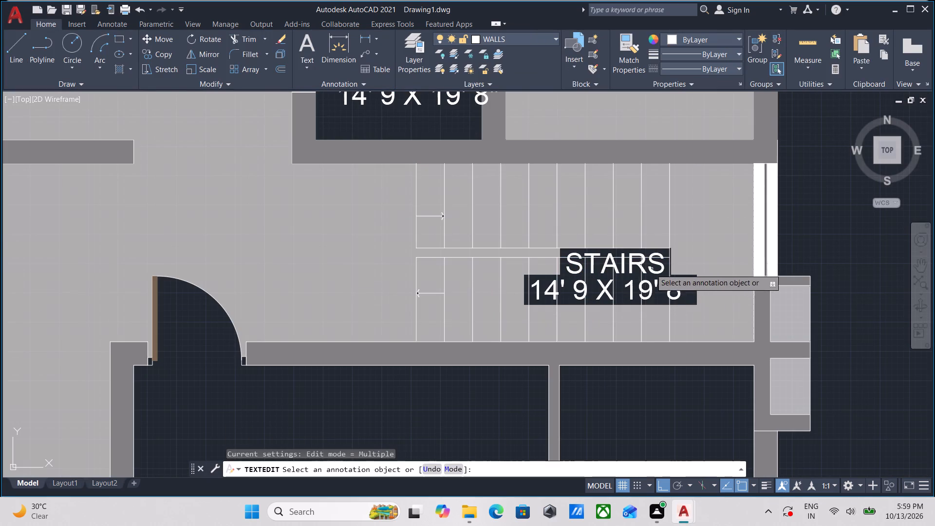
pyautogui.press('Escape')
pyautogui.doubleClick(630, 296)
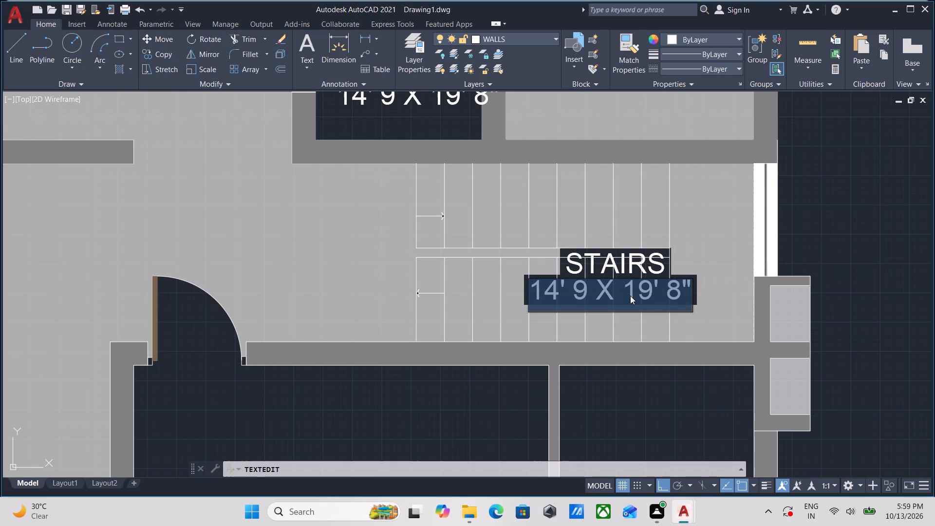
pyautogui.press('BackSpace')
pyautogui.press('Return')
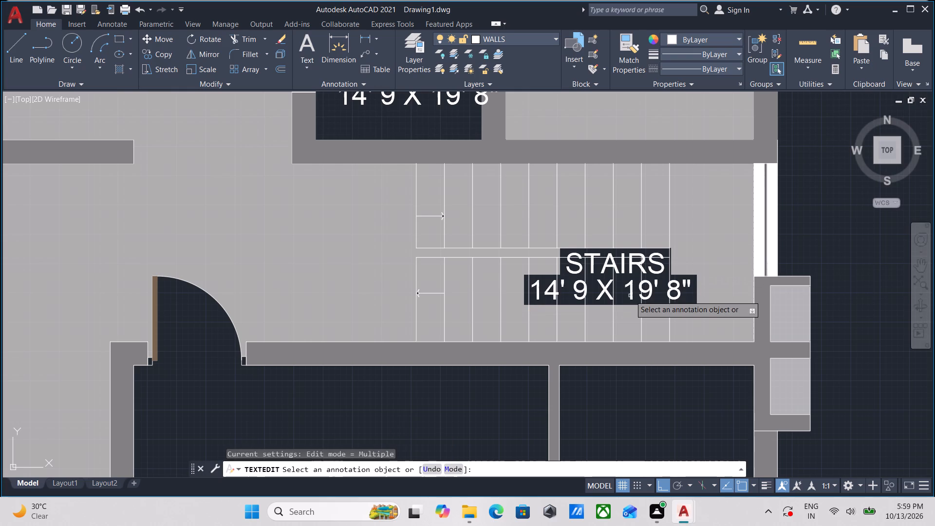
# Replace the size text under the STAIRS label with 7' WIDE.
pyautogui.doubleClick(580, 291)
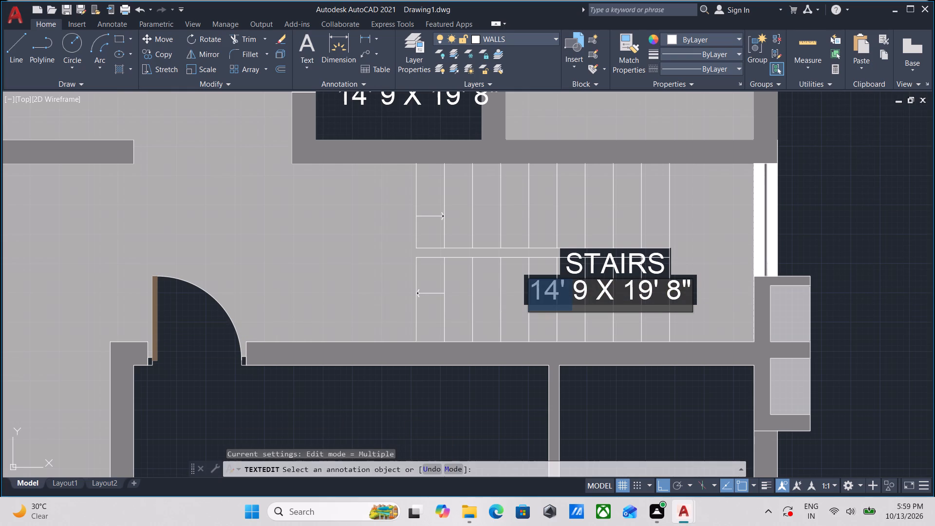
pyautogui.press('BackSpace')
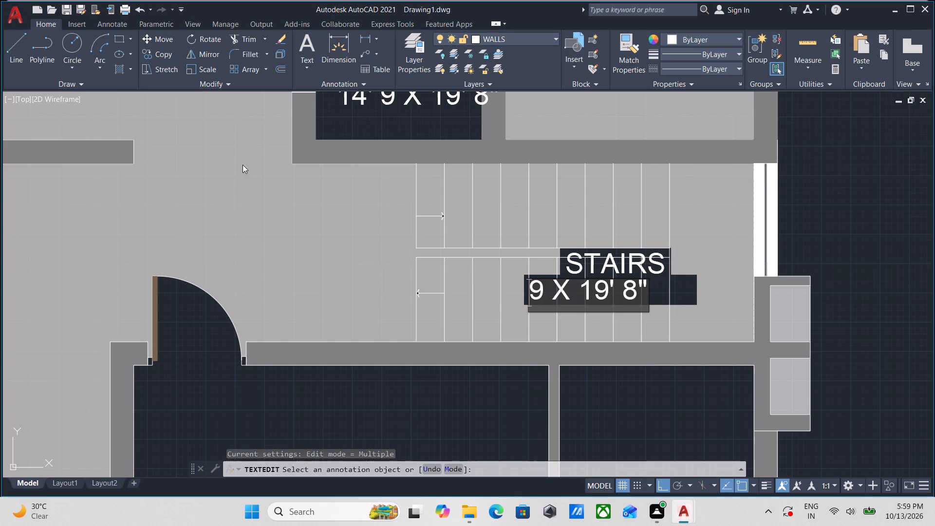
pyautogui.moveTo(645, 291); pyautogui.dragTo(512, 302)
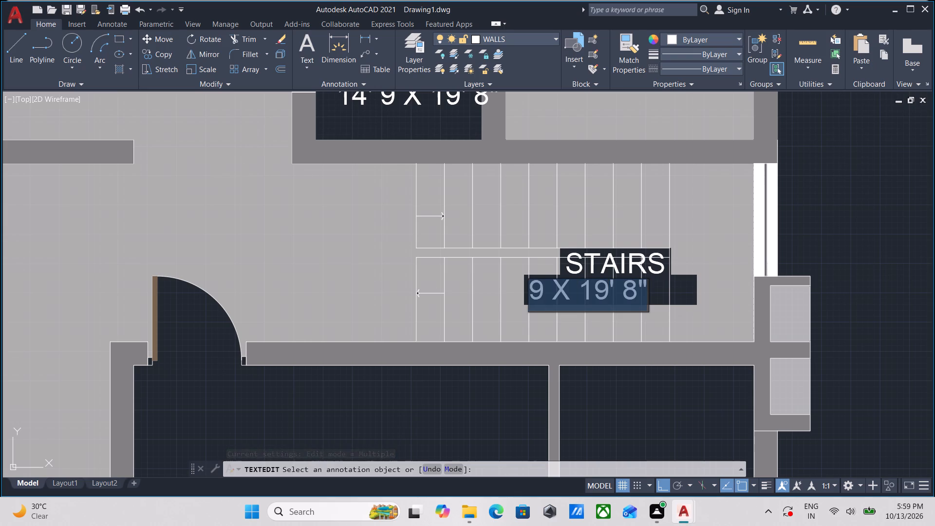
pyautogui.moveTo(512, 302); pyautogui.dragTo(511, 302)
pyautogui.write("7'")
pyautogui.press('space')
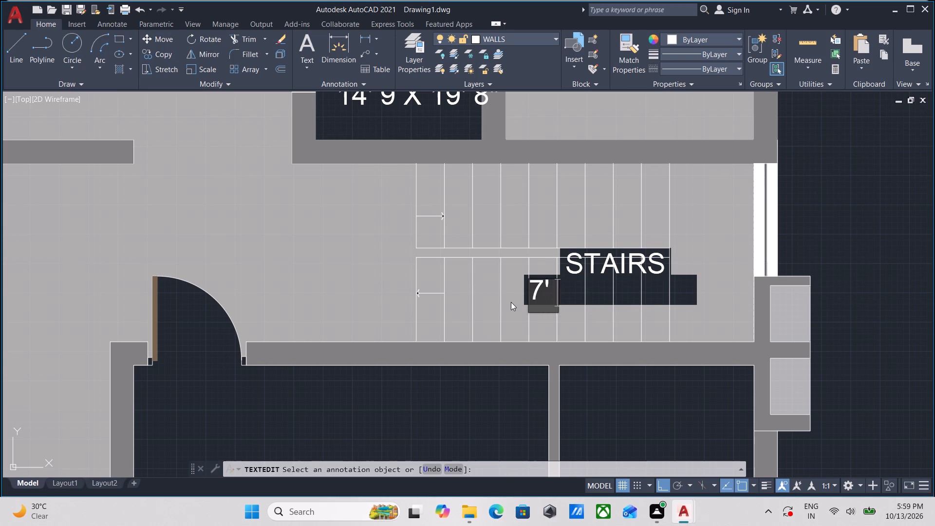
pyautogui.write('WIDE')
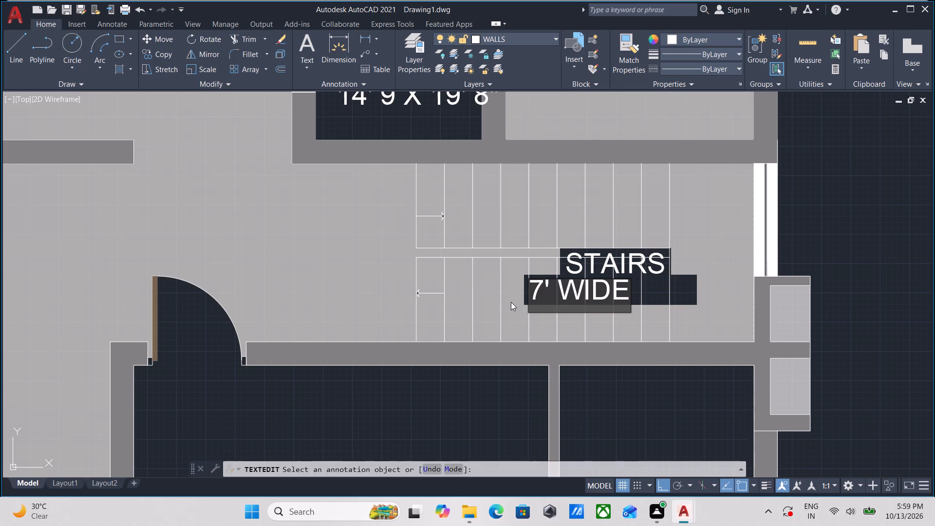
pyautogui.press('Return')
pyautogui.press('Return')
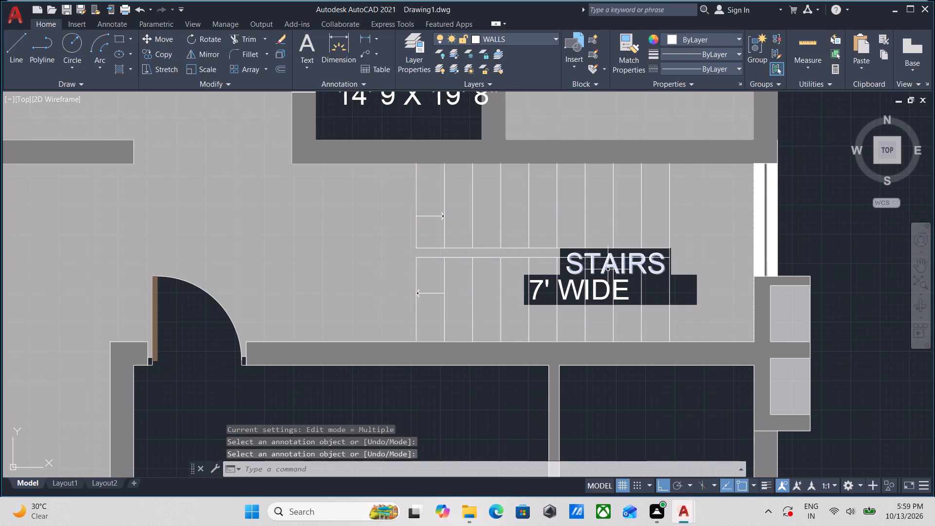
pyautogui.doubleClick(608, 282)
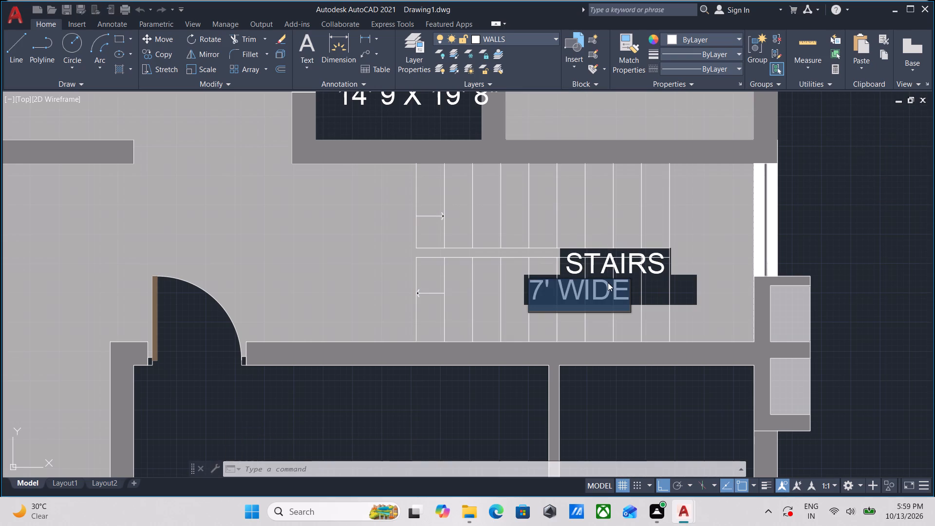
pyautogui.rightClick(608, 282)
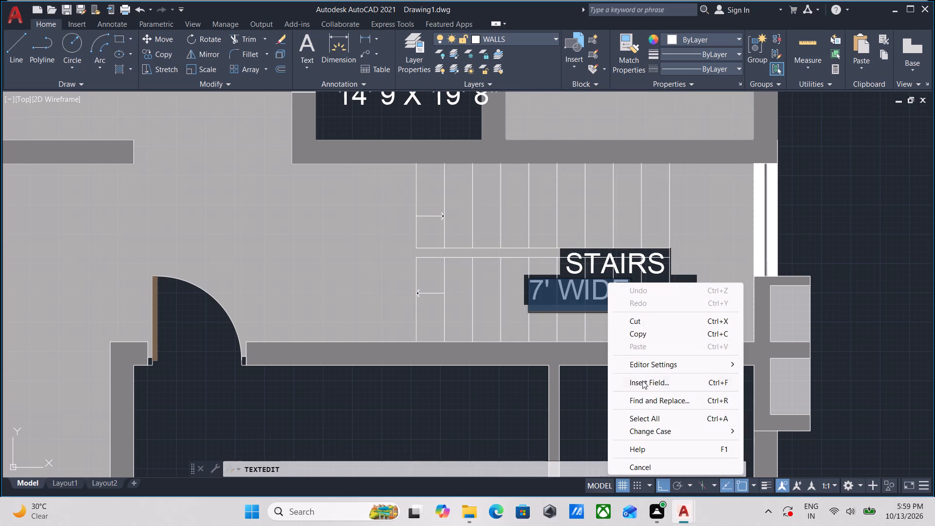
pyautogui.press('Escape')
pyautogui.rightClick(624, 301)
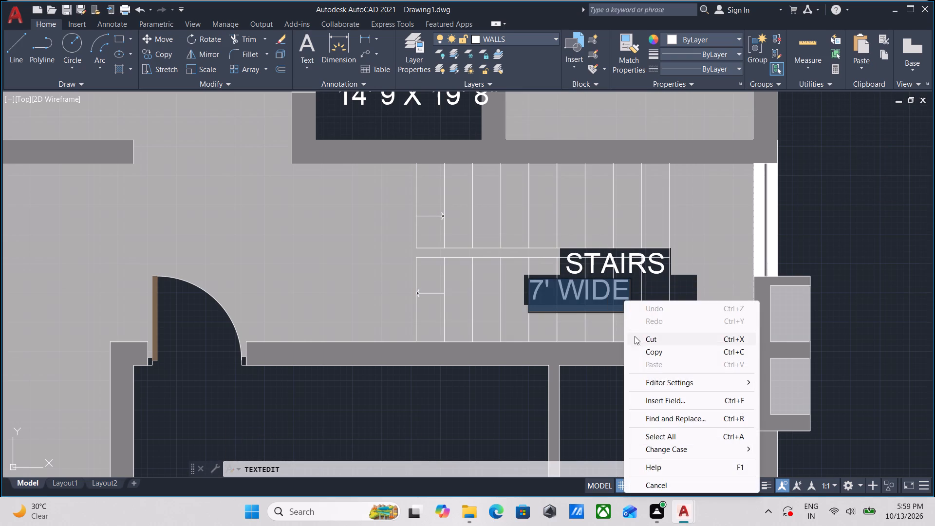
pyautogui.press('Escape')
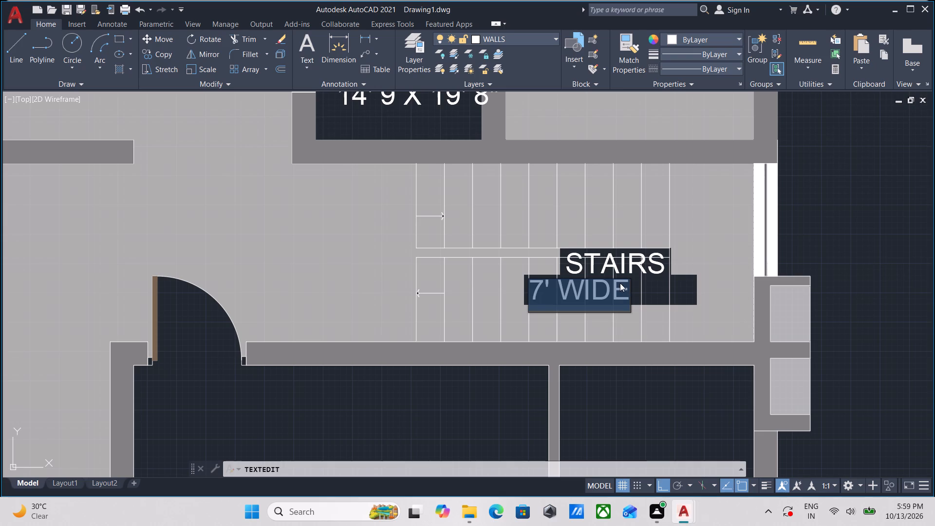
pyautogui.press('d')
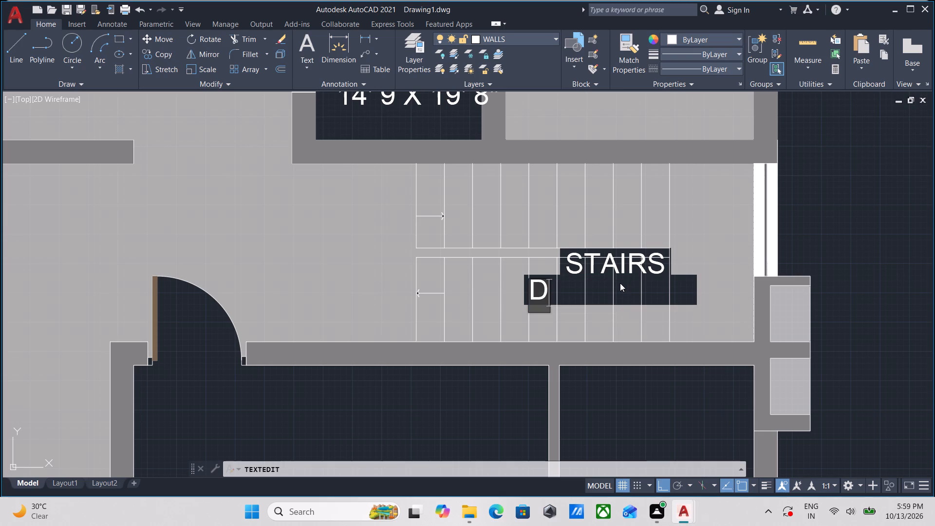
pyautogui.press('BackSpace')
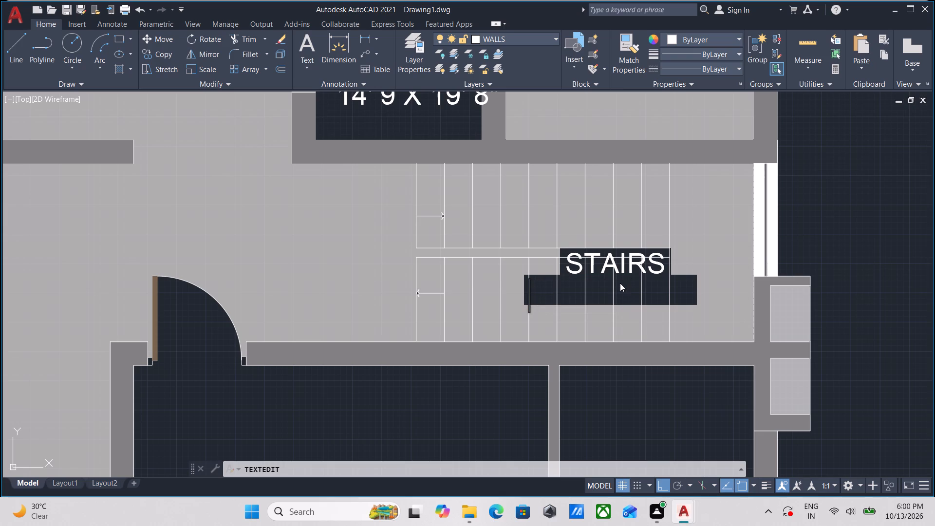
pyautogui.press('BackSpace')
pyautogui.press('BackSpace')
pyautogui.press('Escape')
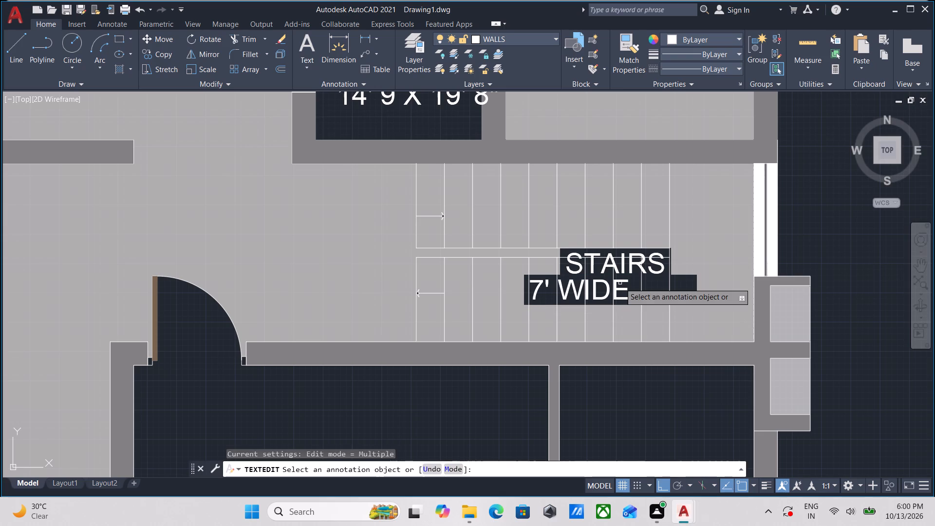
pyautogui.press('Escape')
# Start a new DIC 582B solid hatch and fill the Bed Room 1 suite, including its toilet and walk-in.
pyautogui.scroll(-2, 620, 283)
pyautogui.moveTo(620, 283); pyautogui.dragTo(621, 241, button='middle')
pyautogui.scroll(-2, 621, 241)
pyautogui.moveTo(621, 242); pyautogui.dragTo(569, 272, button='middle')
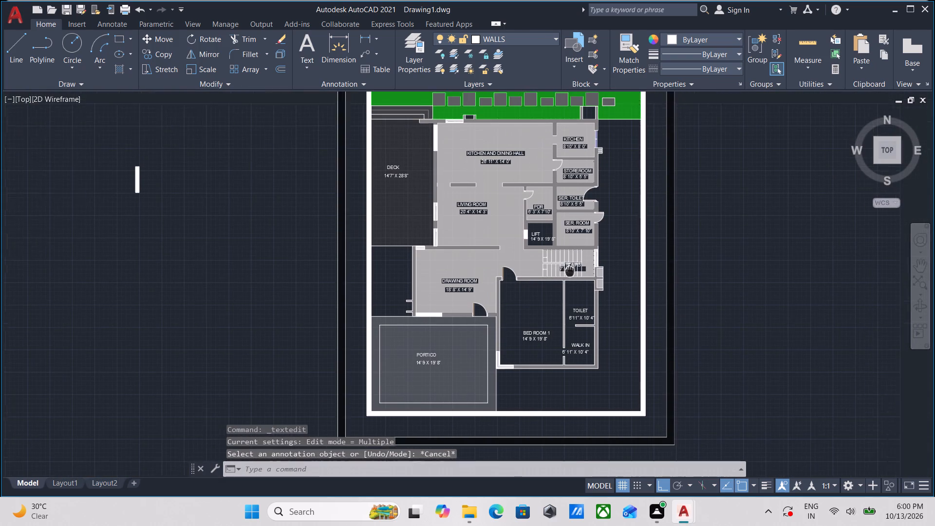
pyautogui.moveTo(569, 272); pyautogui.dragTo(569, 272, button='middle')
pyautogui.moveTo(549, 340); pyautogui.dragTo(529, 288, button='middle')
pyautogui.scroll(2, 484, 268)
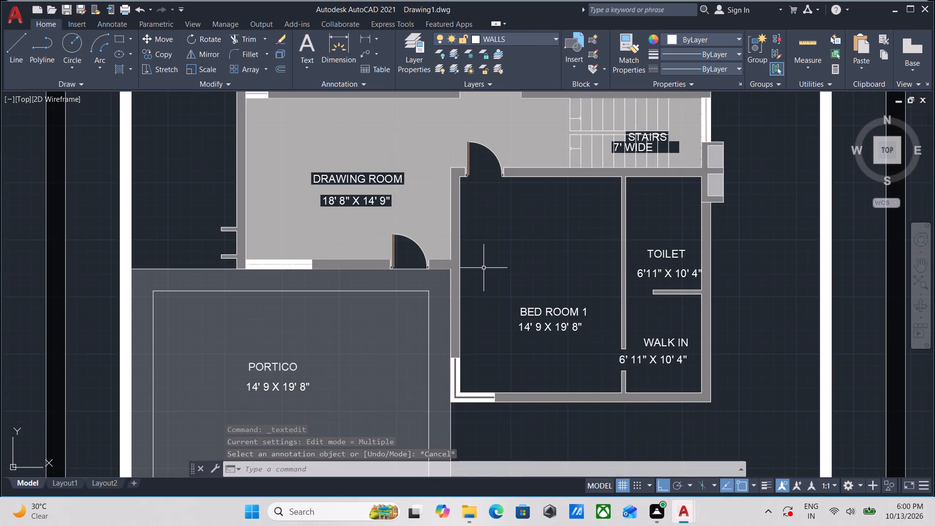
pyautogui.press('h')
pyautogui.press('Return')
pyautogui.click(534, 252)
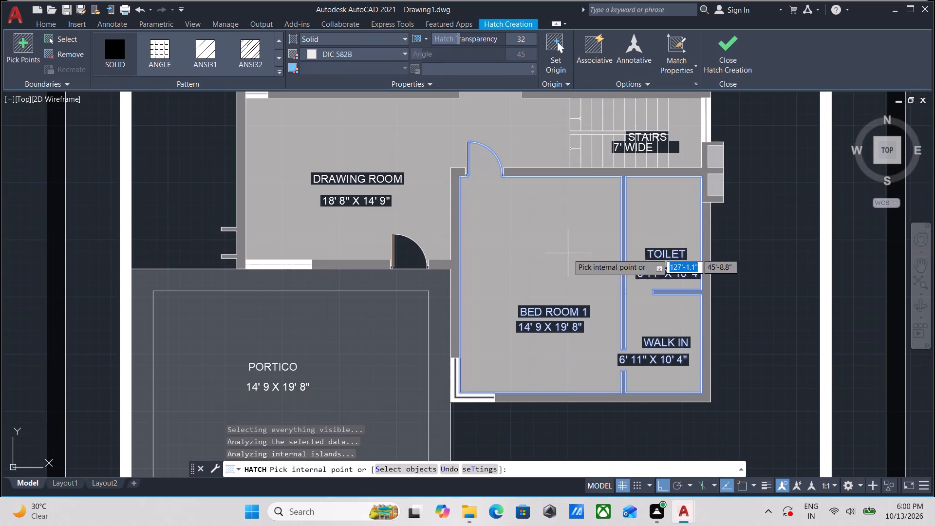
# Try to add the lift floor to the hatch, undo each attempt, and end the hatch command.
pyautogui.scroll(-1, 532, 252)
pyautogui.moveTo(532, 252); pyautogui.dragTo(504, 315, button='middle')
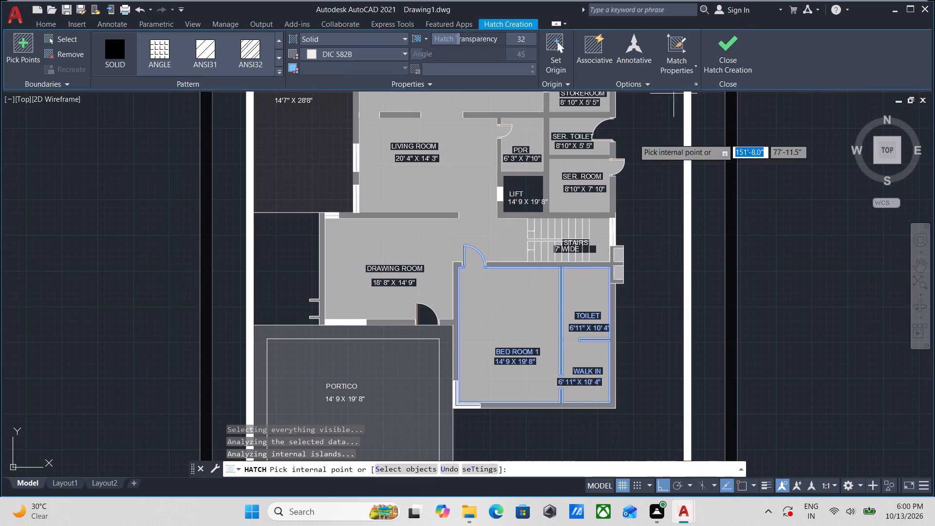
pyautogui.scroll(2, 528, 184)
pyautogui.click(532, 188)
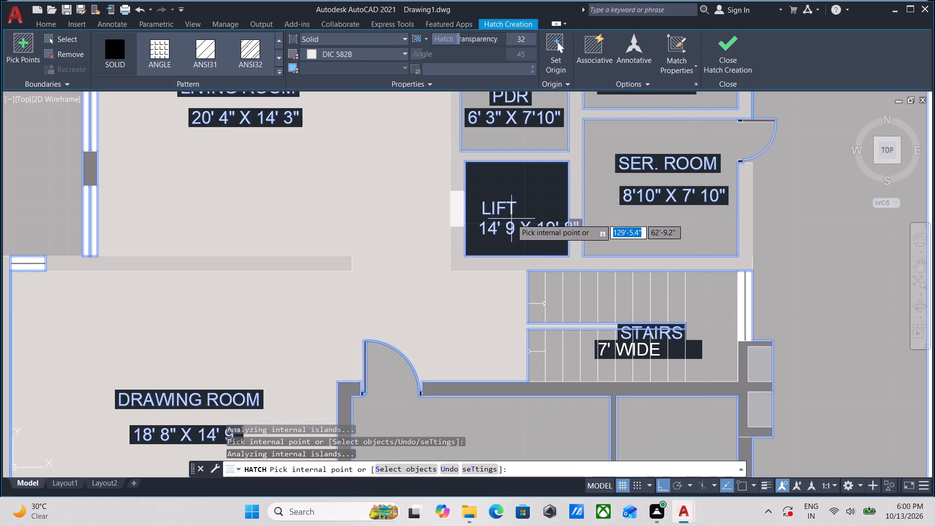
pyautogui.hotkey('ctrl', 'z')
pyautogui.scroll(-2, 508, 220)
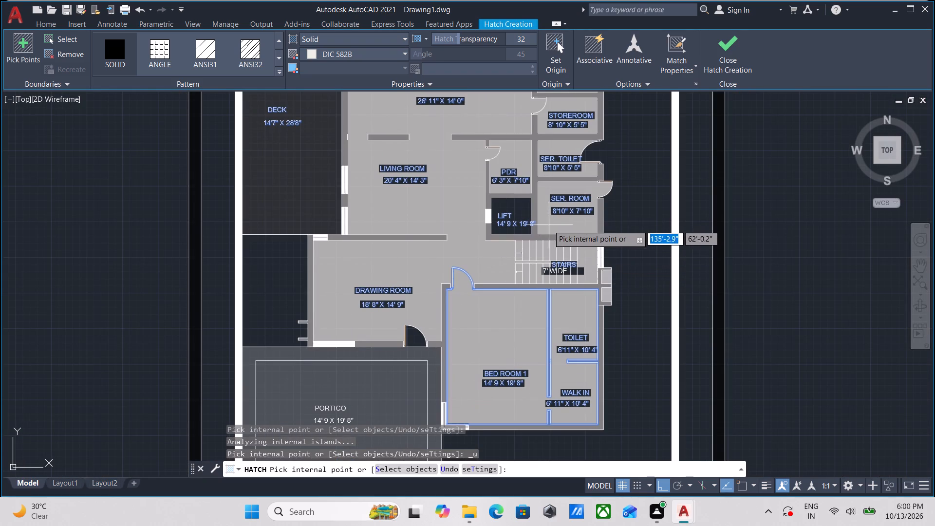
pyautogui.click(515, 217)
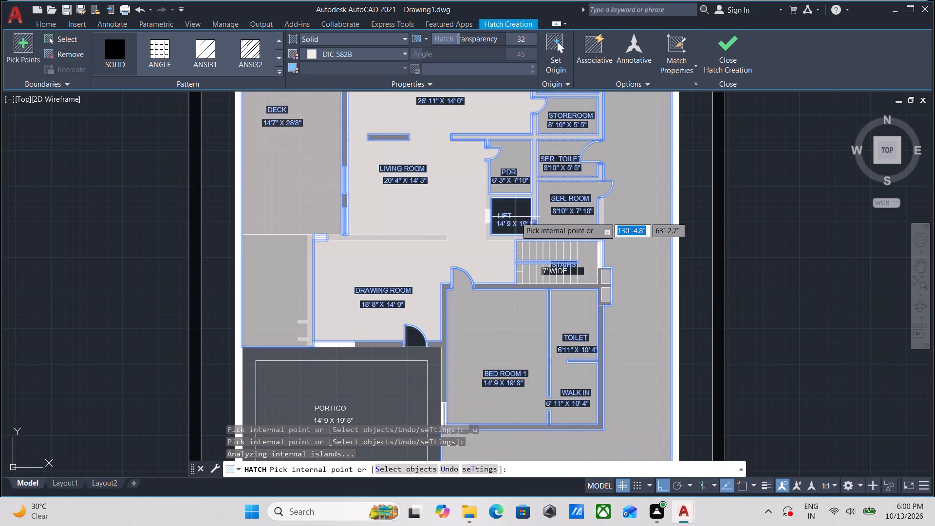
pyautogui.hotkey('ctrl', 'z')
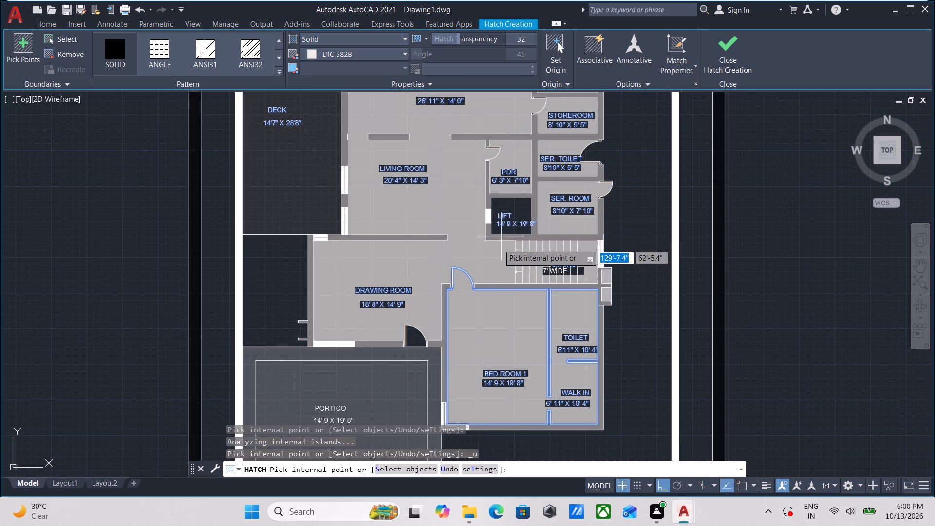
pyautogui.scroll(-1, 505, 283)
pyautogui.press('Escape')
# Move the lift's size text horizontally a few inches toward the lift's door opening.
pyautogui.scroll(1, 515, 249)
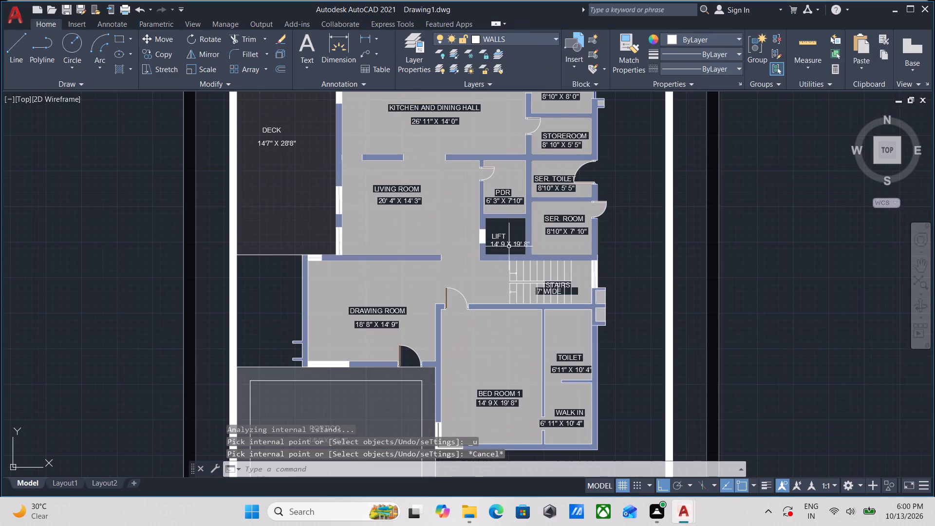
pyautogui.click(508, 246)
pyautogui.scroll(3, 512, 248)
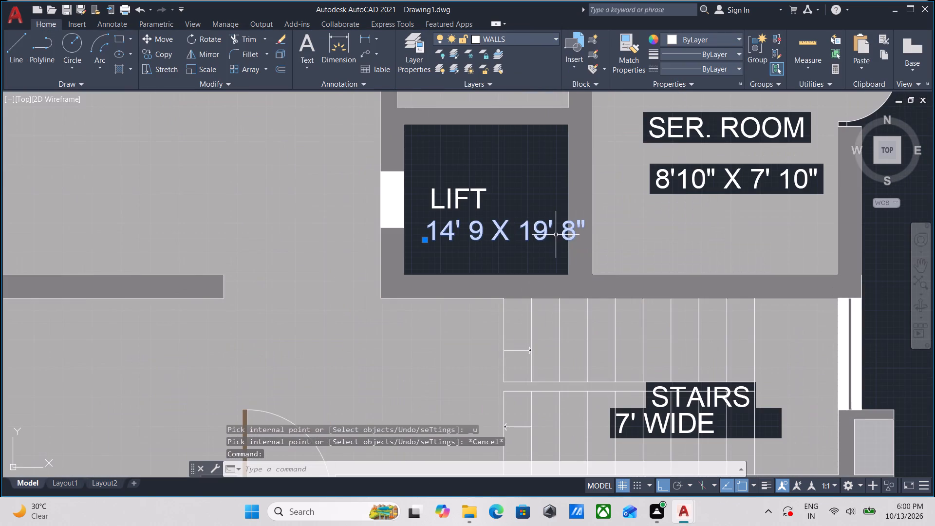
pyautogui.click(425, 240)
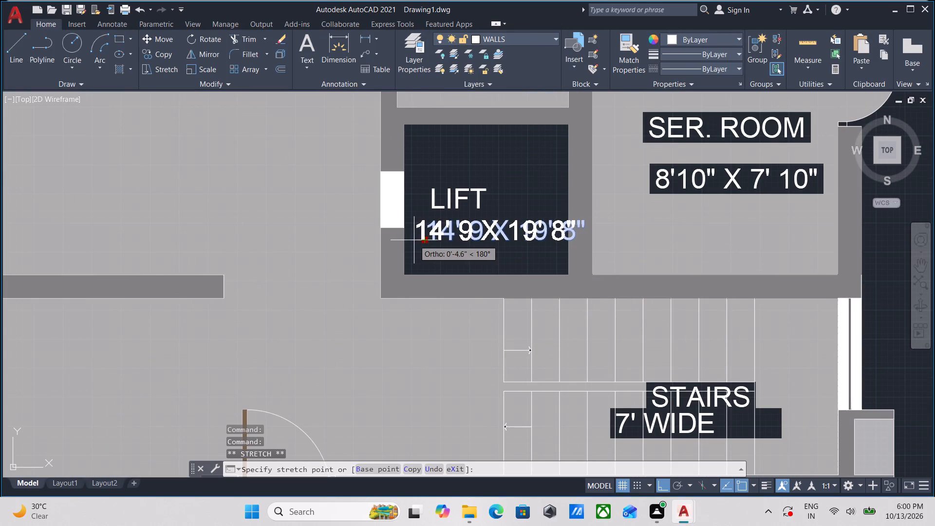
pyautogui.click(411, 240)
pyautogui.scroll(-3, 413, 239)
pyautogui.press('Escape')
# Set the transparency of the deck's 121,98,77 solid hatch to 44 and close the hatch editor.
pyautogui.scroll(-1, 420, 220)
pyautogui.moveTo(421, 223); pyautogui.dragTo(421, 224, button='middle')
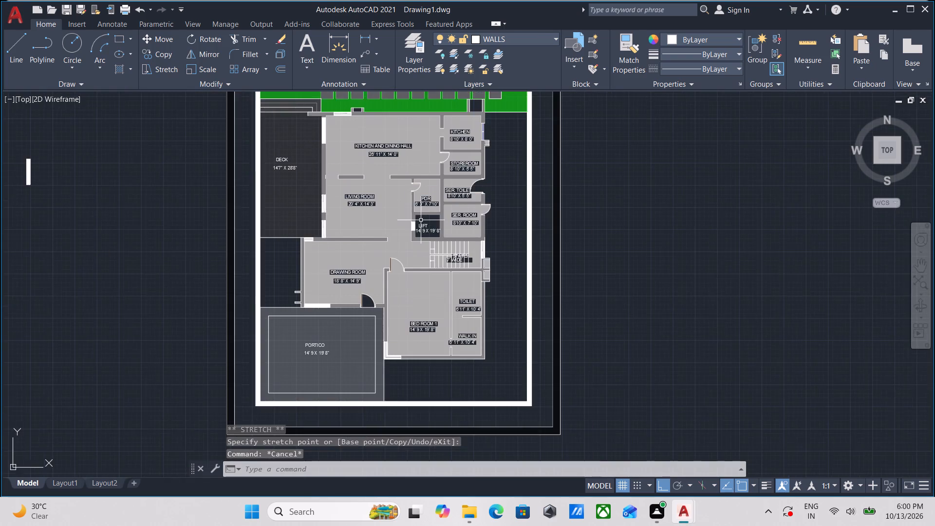
pyautogui.moveTo(421, 224); pyautogui.dragTo(415, 260, button='middle')
pyautogui.moveTo(377, 316); pyautogui.dragTo(396, 279, button='middle')
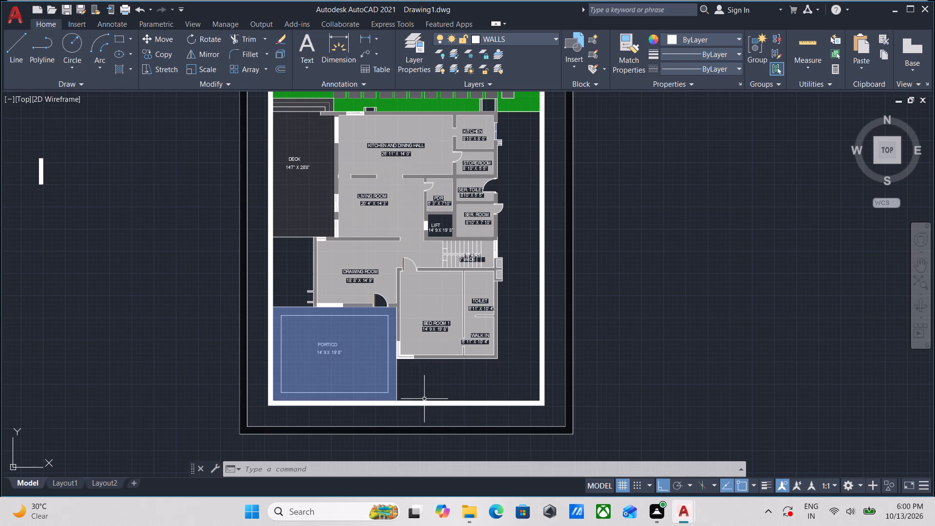
pyautogui.click(307, 193)
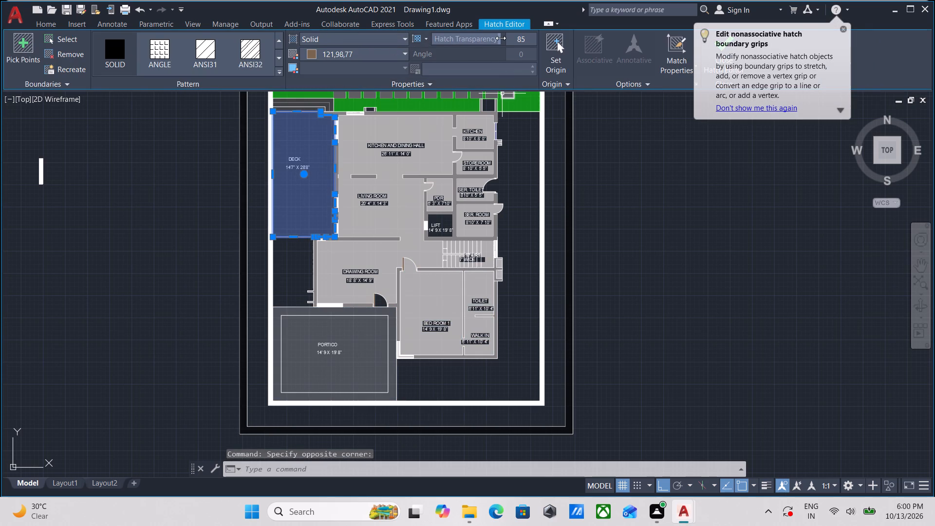
pyautogui.moveTo(501, 38); pyautogui.dragTo(478, 38)
pyautogui.moveTo(489, 38); pyautogui.dragTo(411, 38)
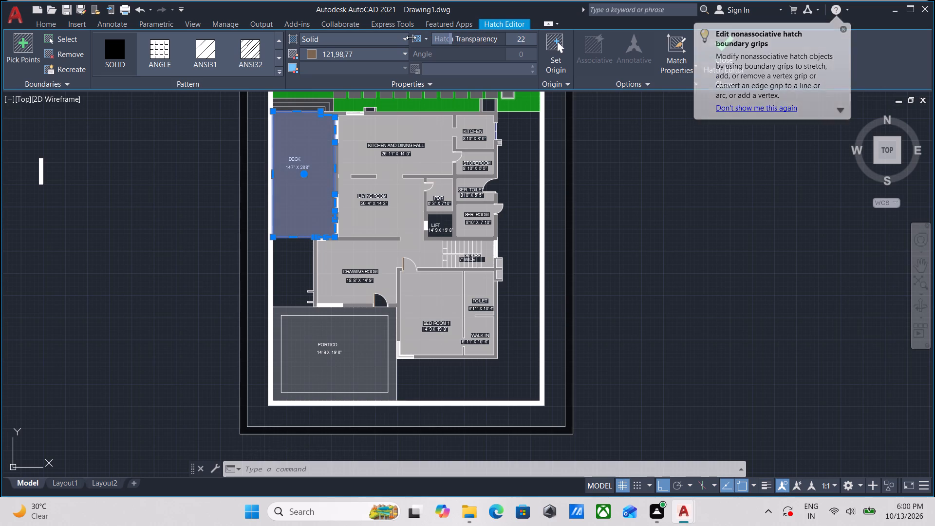
pyautogui.moveTo(411, 38); pyautogui.dragTo(457, 39)
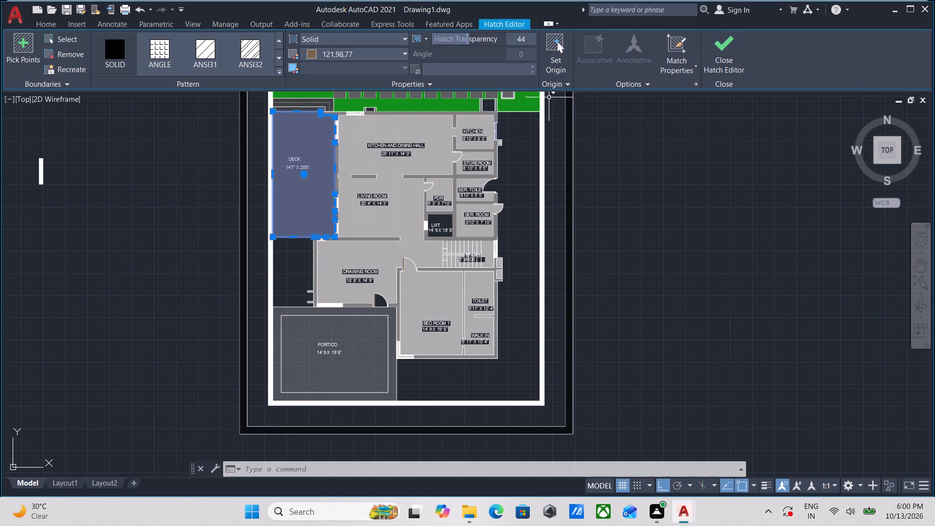
pyautogui.click(716, 58)
pyautogui.scroll(2, 310, 151)
pyautogui.scroll(-1, 318, 168)
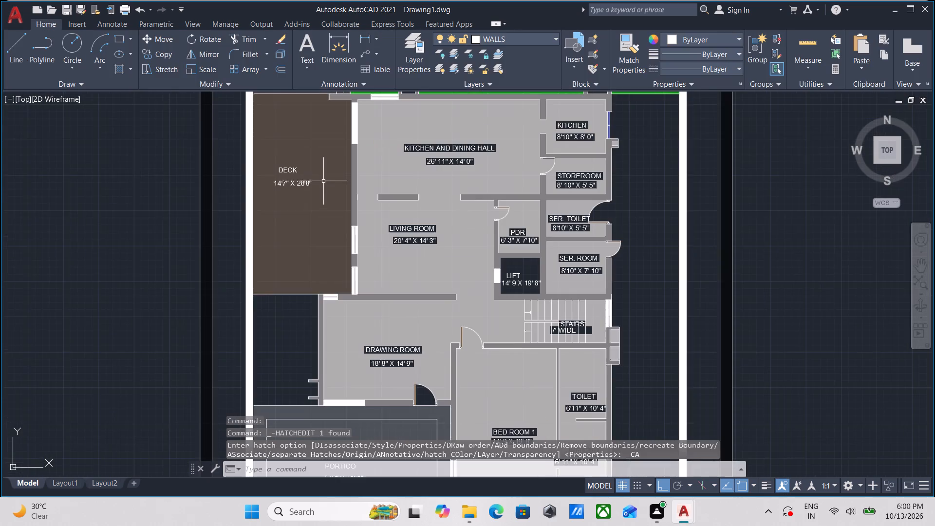
# Start a DIC 582B solid hatch at transparency 32 and fill the empty area beside the Drawing Room, between deck and portico.
pyautogui.moveTo(324, 181); pyautogui.dragTo(332, 124, button='middle')
pyautogui.scroll(-1, 350, 207)
pyautogui.moveTo(350, 207); pyautogui.dragTo(311, 166, button='middle')
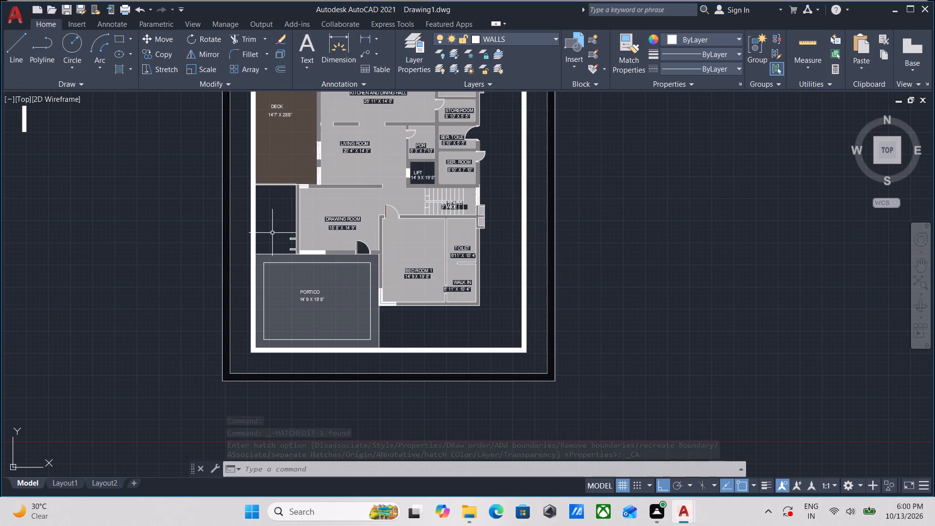
pyautogui.scroll(1, 272, 233)
pyautogui.moveTo(272, 233); pyautogui.dragTo(280, 252, button='middle')
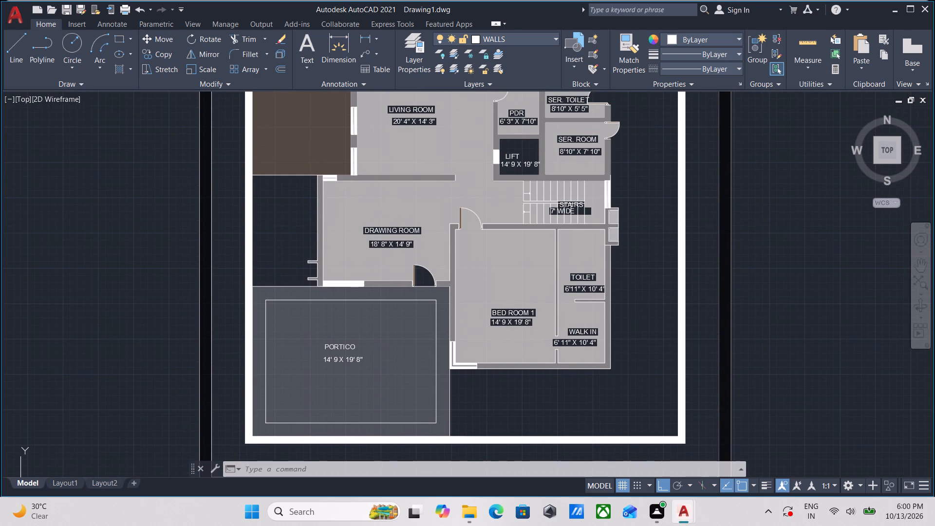
pyautogui.press('h')
pyautogui.press('Return')
pyautogui.click(281, 241)
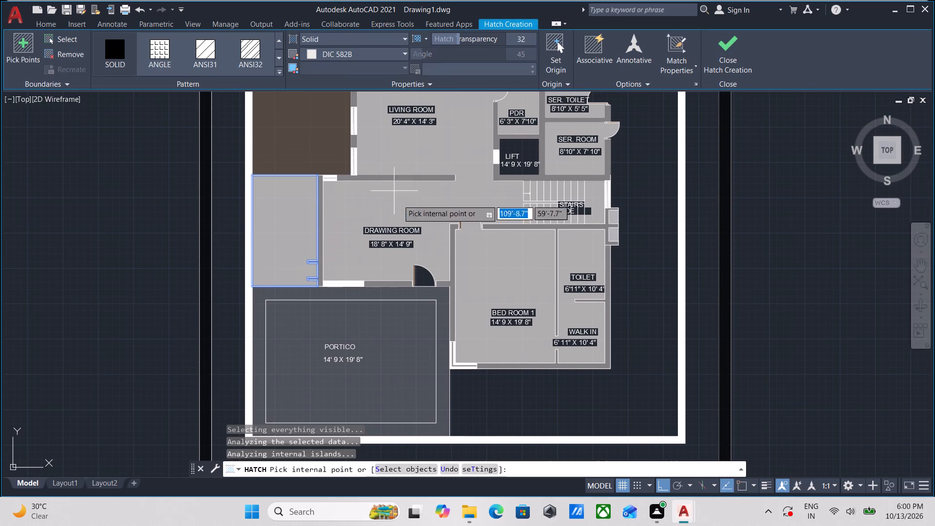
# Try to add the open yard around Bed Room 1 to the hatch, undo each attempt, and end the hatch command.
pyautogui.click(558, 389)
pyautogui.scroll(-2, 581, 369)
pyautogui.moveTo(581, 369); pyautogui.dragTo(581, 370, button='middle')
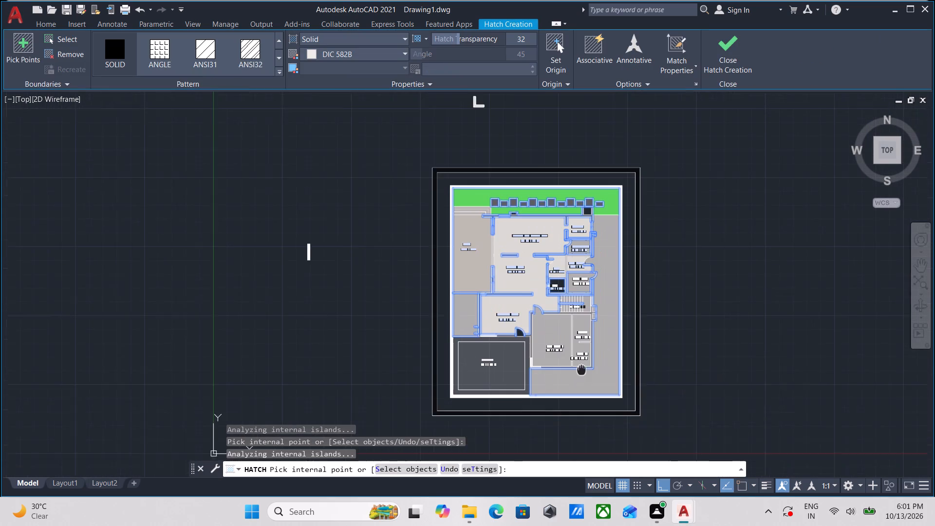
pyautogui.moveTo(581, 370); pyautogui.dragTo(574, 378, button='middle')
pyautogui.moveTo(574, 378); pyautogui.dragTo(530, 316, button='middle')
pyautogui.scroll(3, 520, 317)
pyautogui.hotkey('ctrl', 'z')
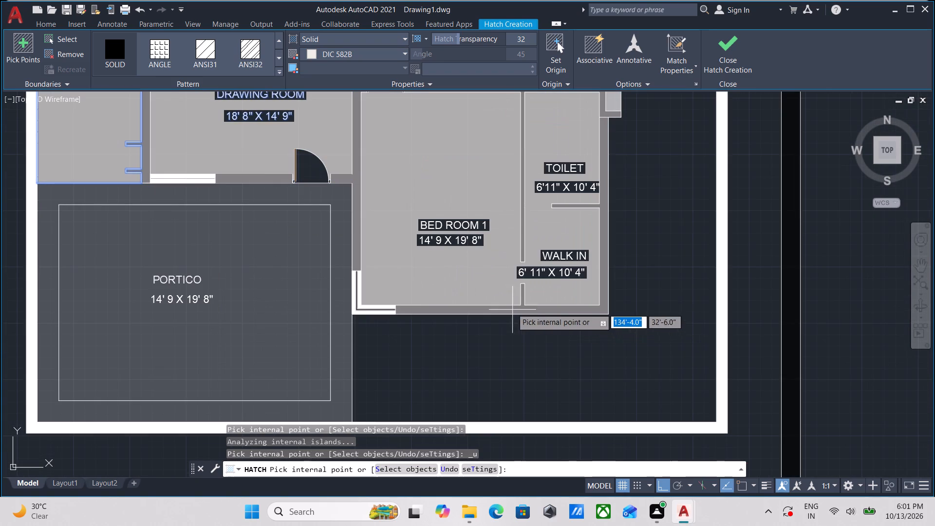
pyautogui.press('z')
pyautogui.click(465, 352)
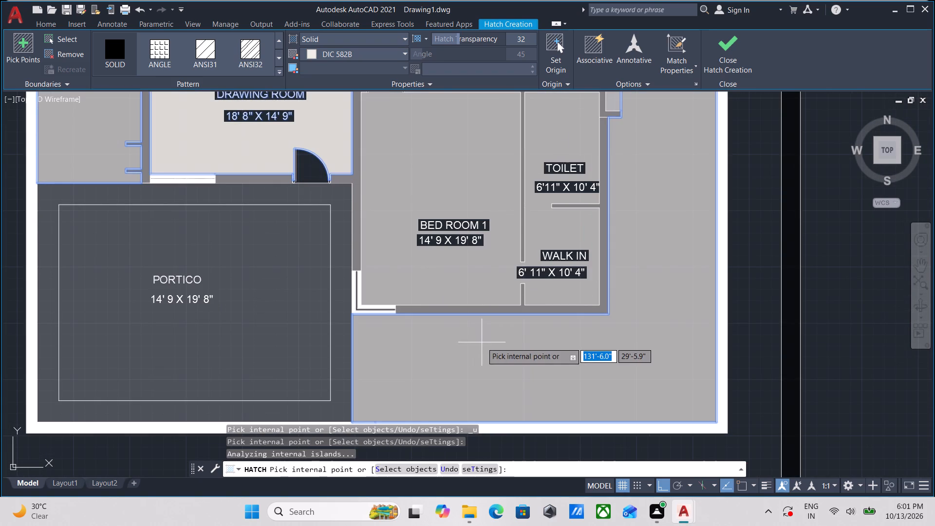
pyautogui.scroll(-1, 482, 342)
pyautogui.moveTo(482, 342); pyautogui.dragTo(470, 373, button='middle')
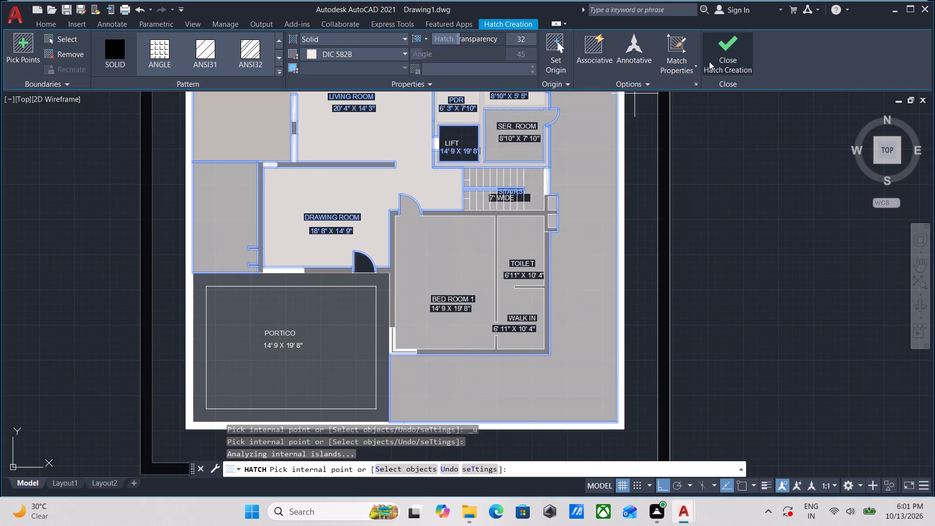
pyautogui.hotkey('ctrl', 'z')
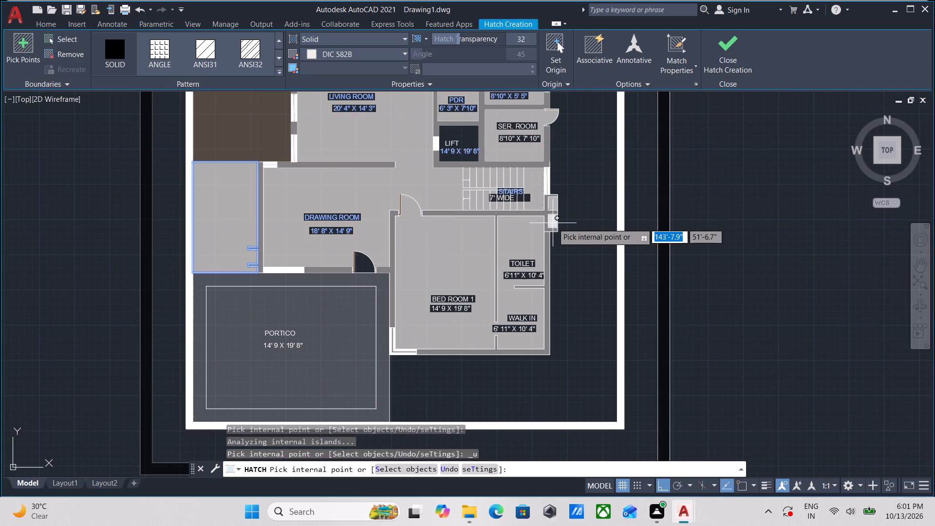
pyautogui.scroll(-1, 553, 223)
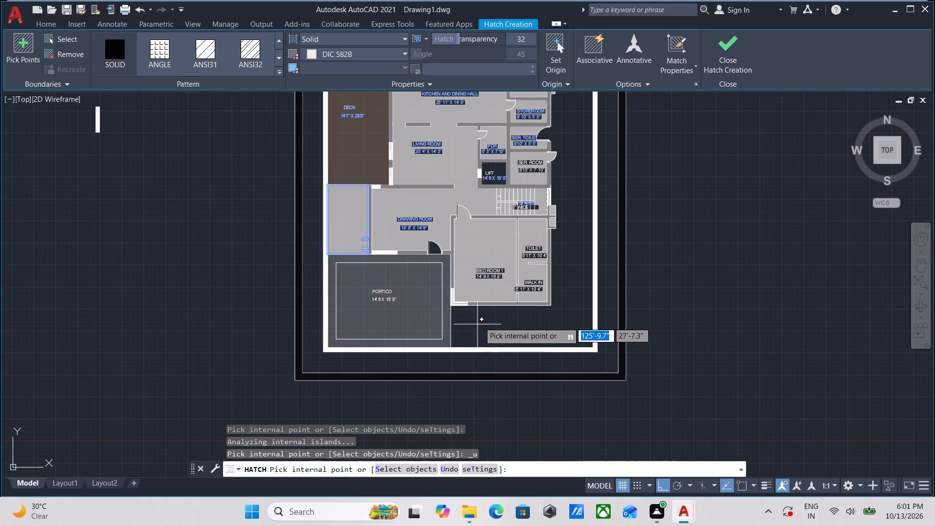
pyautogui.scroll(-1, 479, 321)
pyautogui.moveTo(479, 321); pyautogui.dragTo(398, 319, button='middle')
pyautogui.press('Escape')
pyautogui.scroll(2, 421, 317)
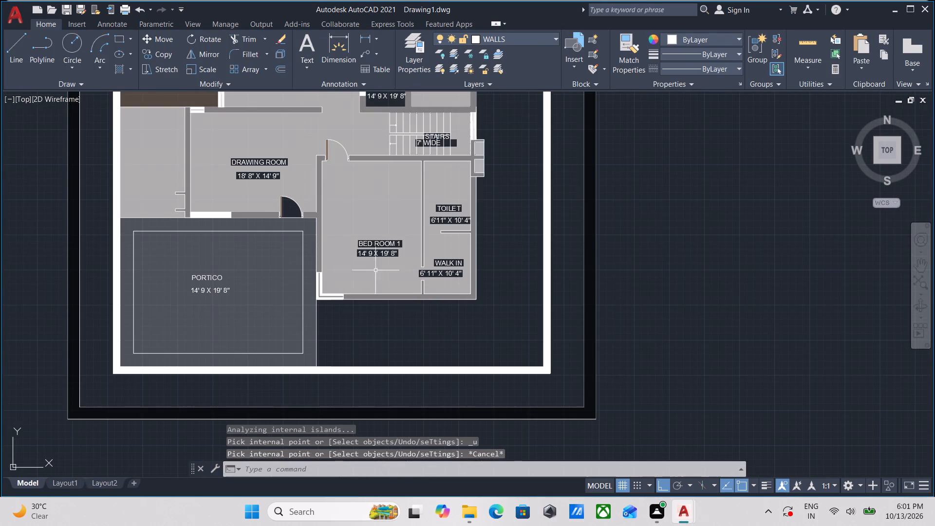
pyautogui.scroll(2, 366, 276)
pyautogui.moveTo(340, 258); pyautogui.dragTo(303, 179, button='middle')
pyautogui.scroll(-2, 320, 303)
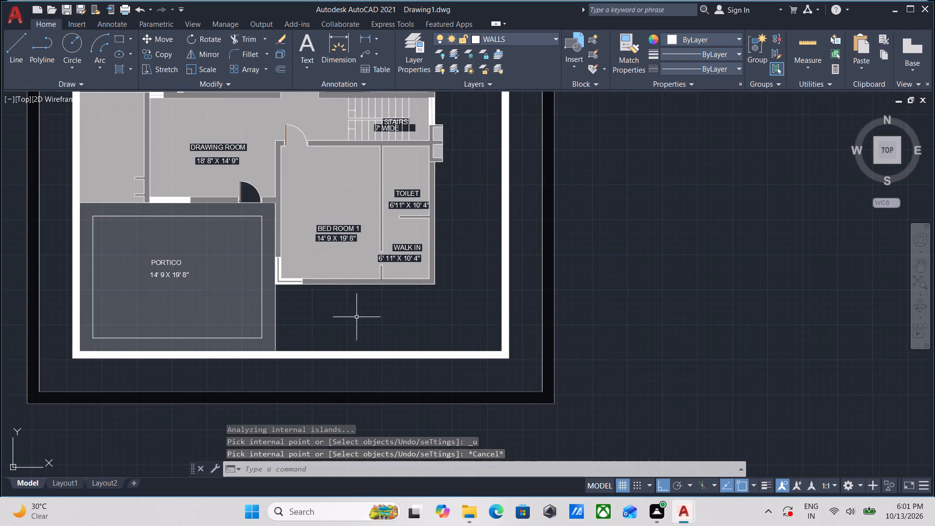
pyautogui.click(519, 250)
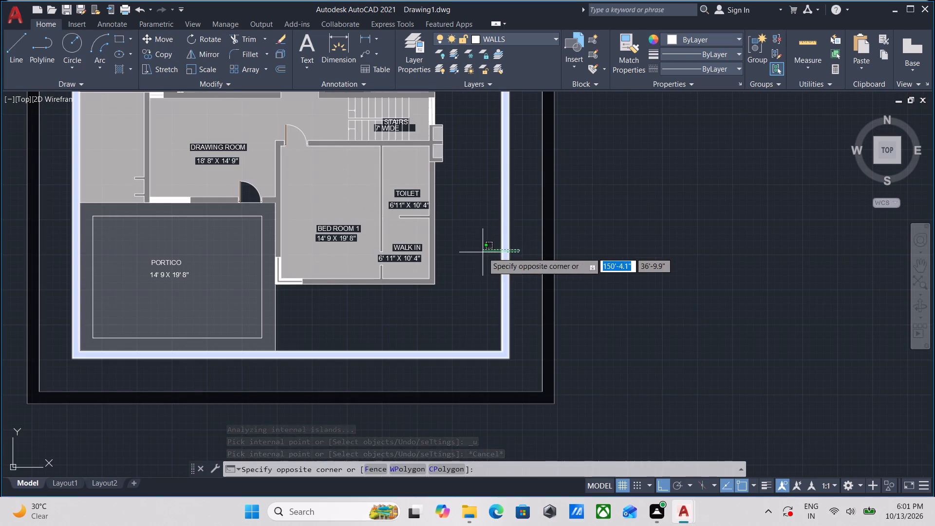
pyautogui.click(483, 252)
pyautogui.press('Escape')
# Draw a rectangle over the lift's interior, from one inner wall corner to the diagonally opposite one.
pyautogui.moveTo(459, 277); pyautogui.dragTo(426, 332, button='middle')
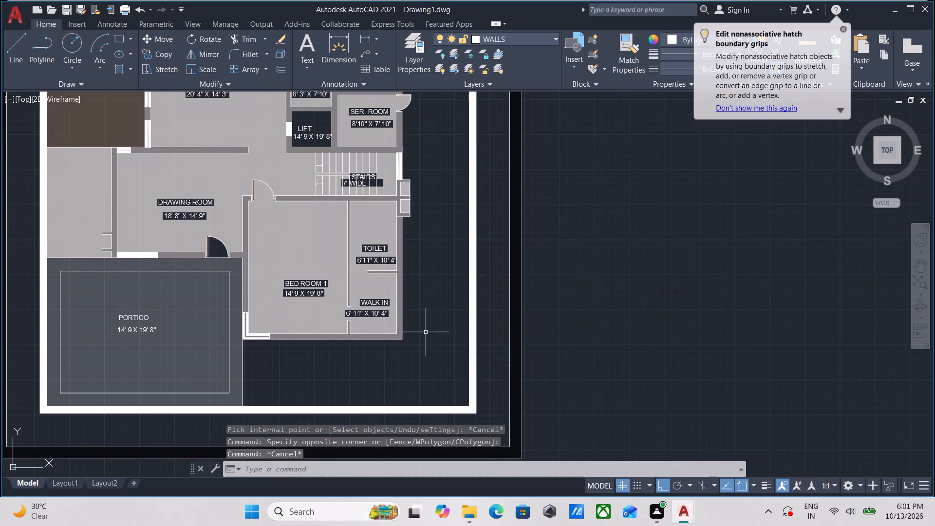
pyautogui.scroll(-1, 417, 266)
pyautogui.moveTo(417, 266); pyautogui.dragTo(424, 251, button='middle')
pyautogui.moveTo(424, 251); pyautogui.dragTo(379, 341, button='middle')
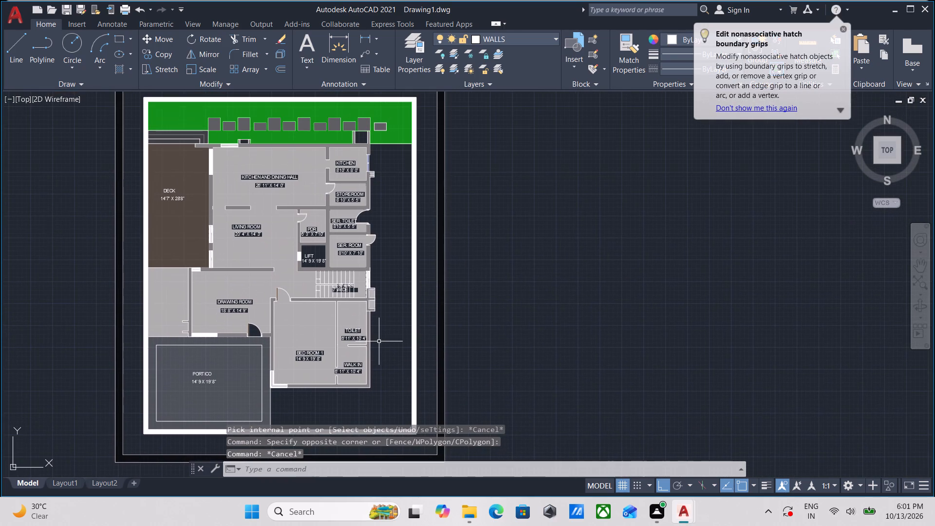
pyautogui.moveTo(379, 306); pyautogui.dragTo(375, 338, button='middle')
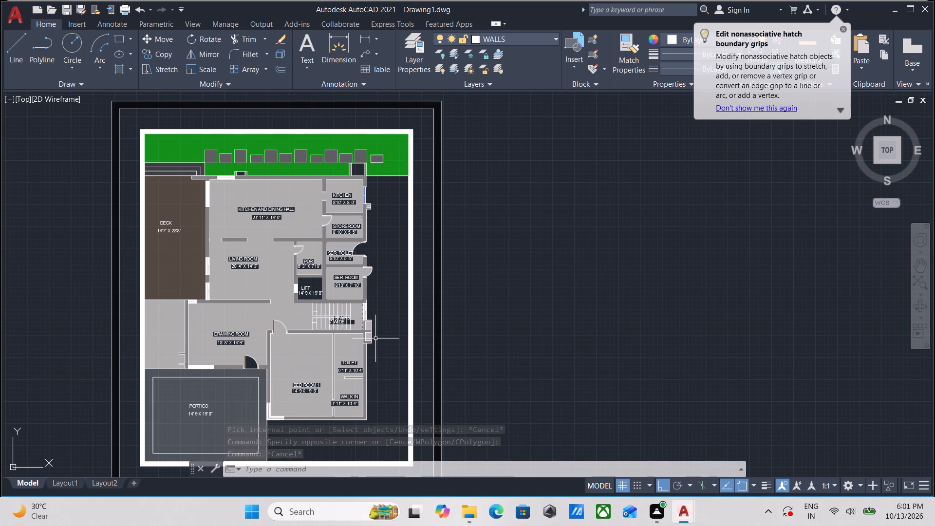
pyautogui.moveTo(375, 338); pyautogui.dragTo(374, 313, button='middle')
pyautogui.moveTo(390, 246); pyautogui.dragTo(380, 299, button='middle')
pyautogui.scroll(3, 347, 282)
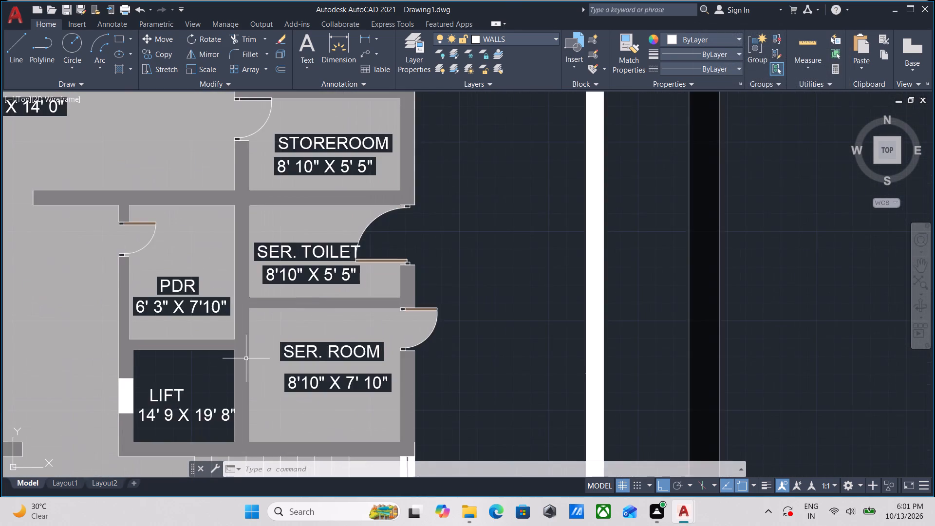
pyautogui.scroll(1, 233, 362)
pyautogui.moveTo(222, 360); pyautogui.dragTo(311, 310, button='middle')
pyautogui.write('REC')
pyautogui.press('Return')
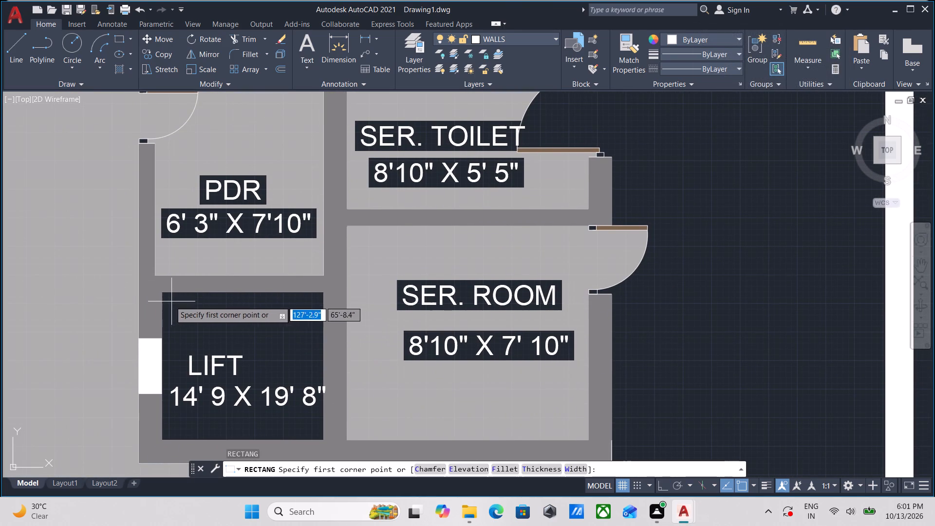
pyautogui.click(161, 295)
pyautogui.moveTo(280, 387); pyautogui.dragTo(295, 318, button='middle')
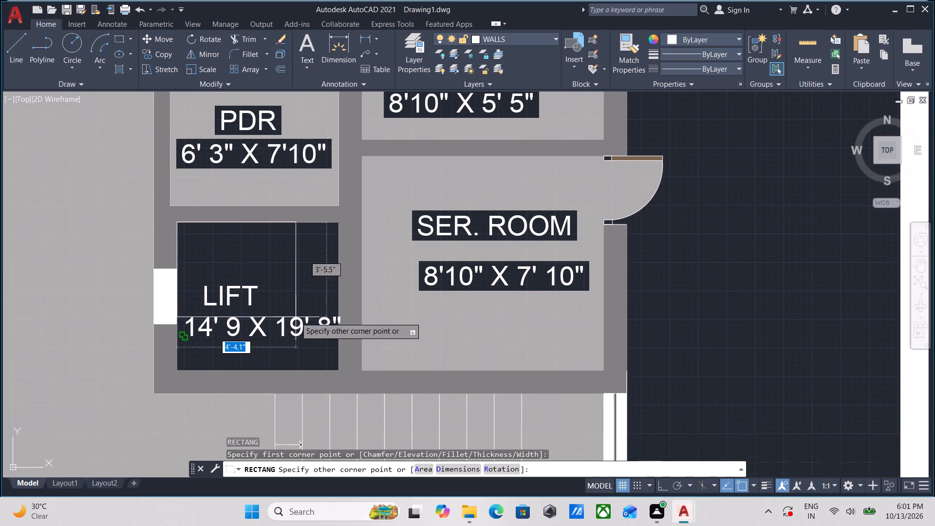
pyautogui.click(338, 372)
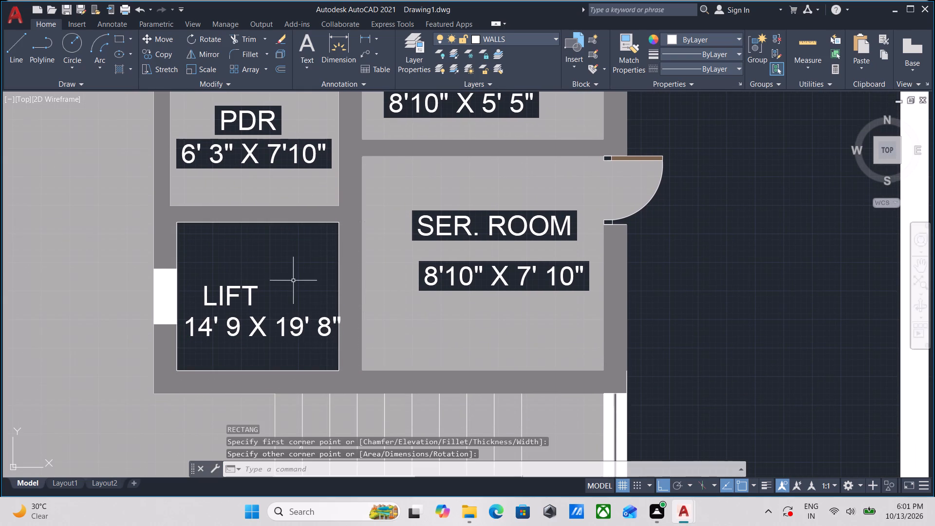
pyautogui.press('Escape')
# Fill the lift rectangle with a DIC 582B solid hatch at transparency 32 and finish the hatch.
pyautogui.press('h')
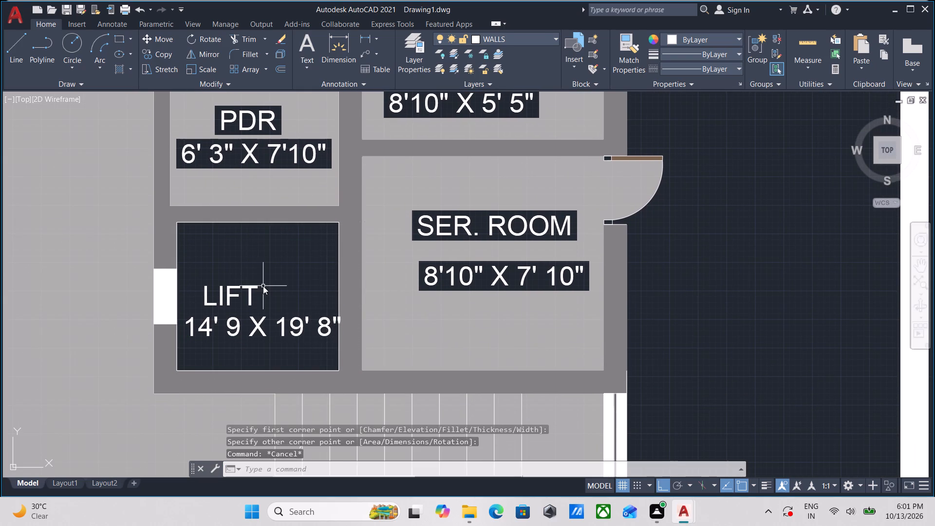
pyautogui.press('Return')
pyautogui.click(261, 280)
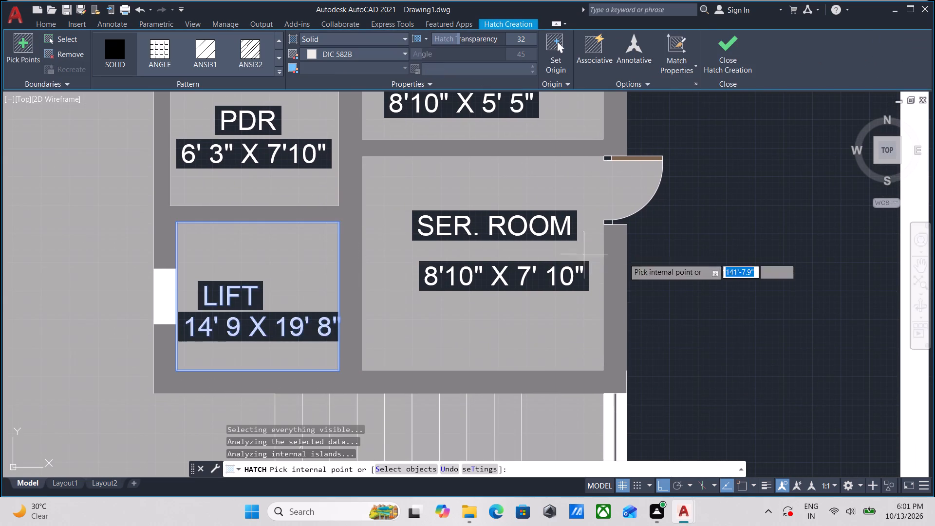
pyautogui.scroll(-1, 690, 247)
pyautogui.moveTo(692, 247); pyautogui.dragTo(555, 247, button='middle')
pyautogui.click(735, 51)
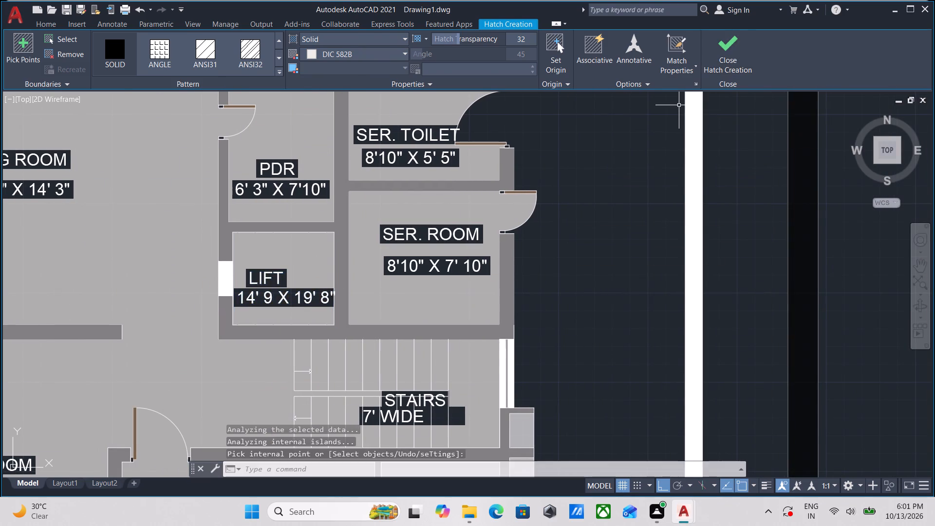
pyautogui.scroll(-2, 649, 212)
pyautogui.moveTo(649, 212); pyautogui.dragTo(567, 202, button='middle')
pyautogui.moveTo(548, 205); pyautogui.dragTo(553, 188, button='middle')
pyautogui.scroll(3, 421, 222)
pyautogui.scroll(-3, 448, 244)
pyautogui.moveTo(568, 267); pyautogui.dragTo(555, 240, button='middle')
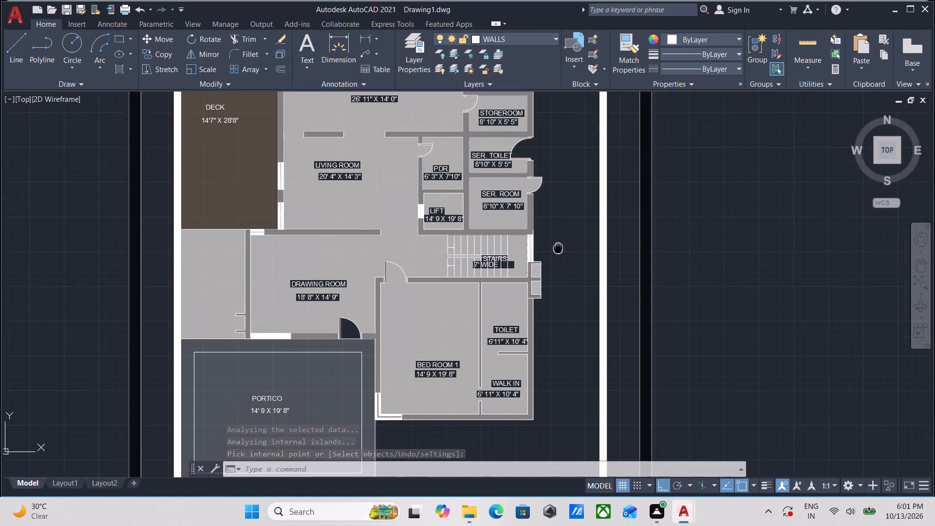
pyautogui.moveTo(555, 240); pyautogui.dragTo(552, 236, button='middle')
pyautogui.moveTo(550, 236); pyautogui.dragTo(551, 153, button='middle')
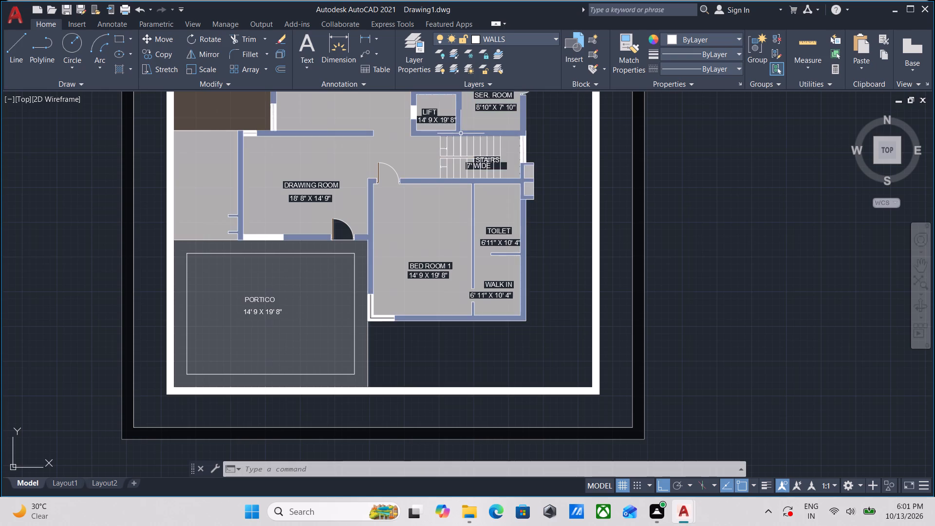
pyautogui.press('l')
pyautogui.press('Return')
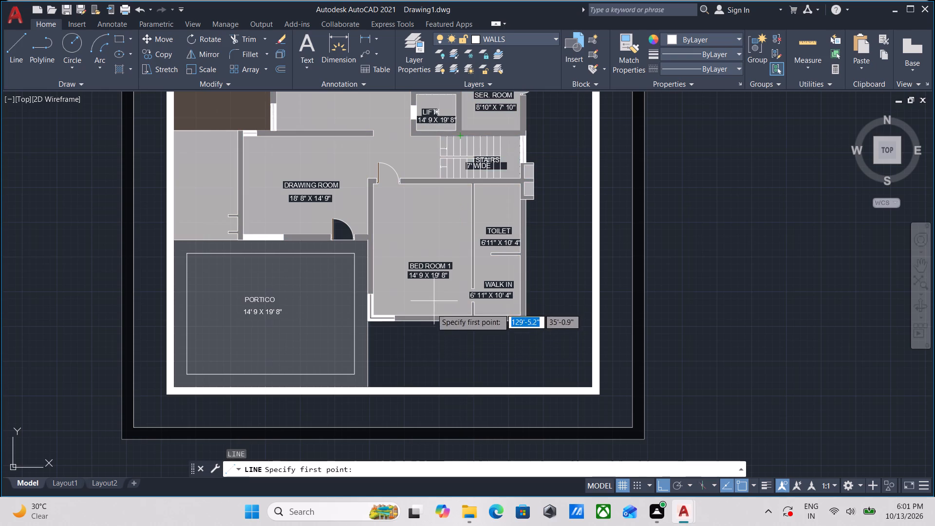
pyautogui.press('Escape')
# Draw lines from Bed Room 1's outer corner down the portico edge to the boundary wall, and along it to its inner corner.
pyautogui.scroll(-1, 524, 272)
pyautogui.moveTo(524, 272); pyautogui.dragTo(539, 202, button='middle')
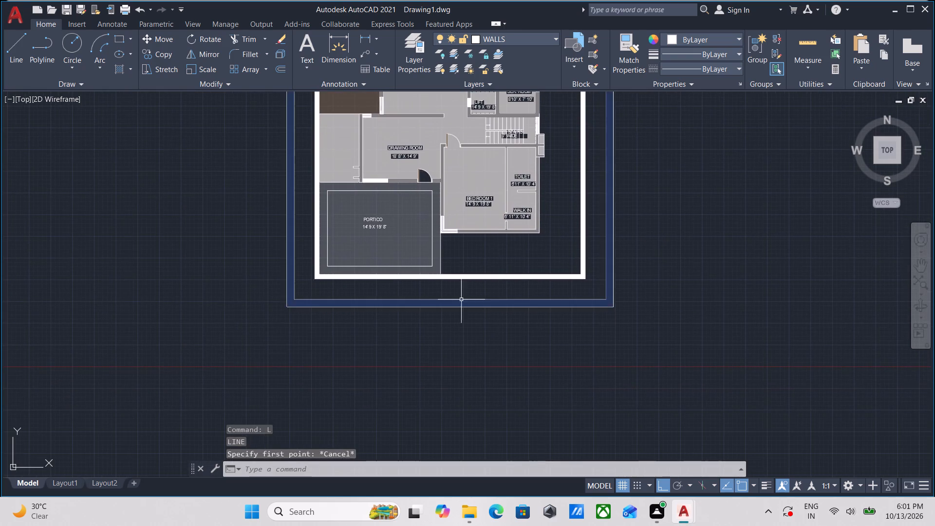
pyautogui.scroll(1, 443, 267)
pyautogui.moveTo(457, 240); pyautogui.dragTo(456, 266, button='middle')
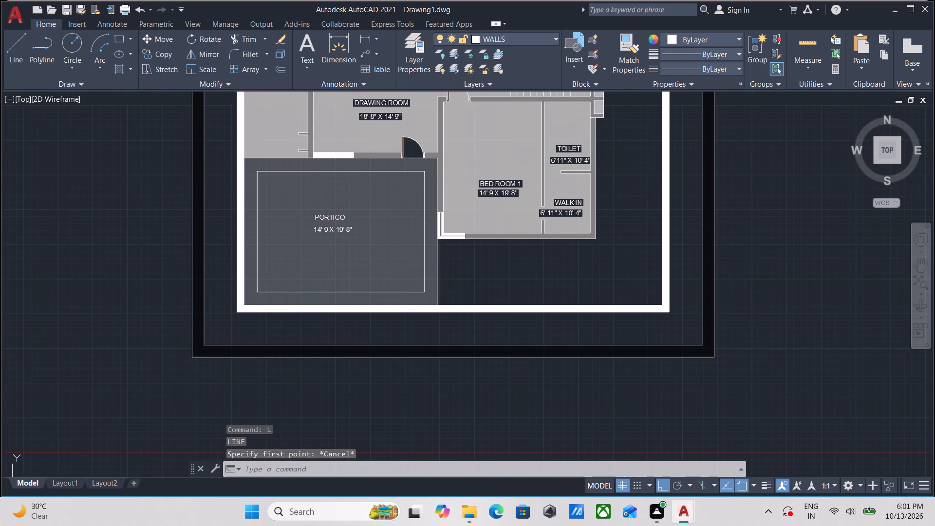
pyautogui.press('l')
pyautogui.press('Return')
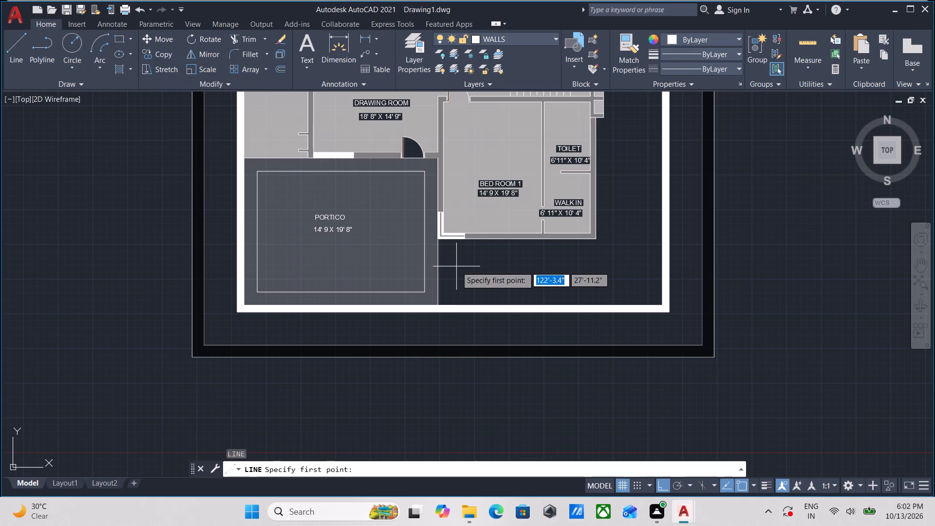
pyautogui.click(436, 241)
pyautogui.click(441, 306)
pyautogui.moveTo(575, 301); pyautogui.dragTo(432, 308, button='middle')
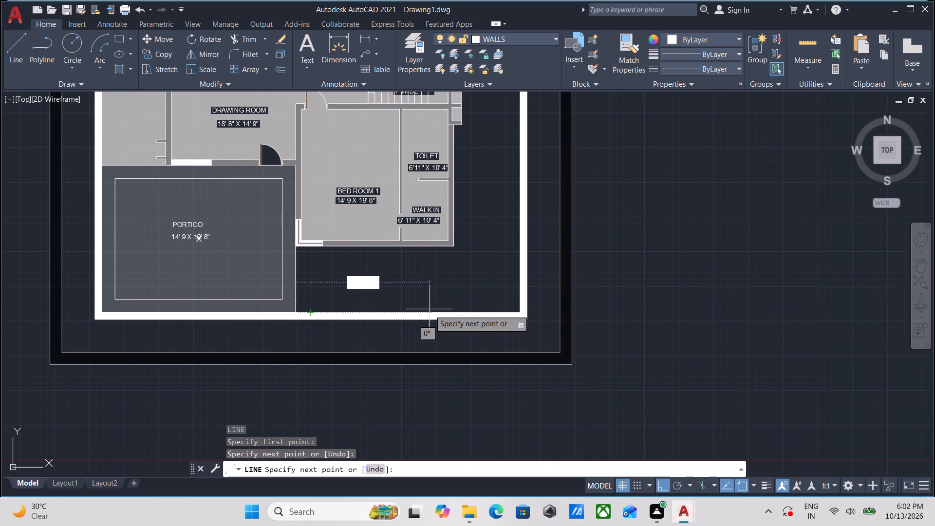
pyautogui.click(518, 315)
# Continue the line about 68' up the boundary wall's inner face to the green lawn, and along the lawn's edge to the kitchen's outer corner.
pyautogui.moveTo(505, 216); pyautogui.dragTo(505, 243, button='middle')
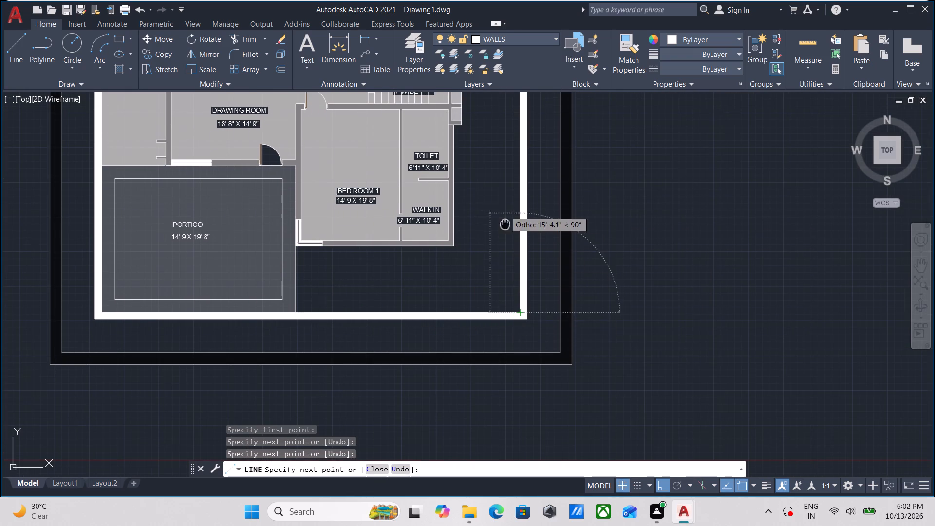
pyautogui.moveTo(505, 243); pyautogui.dragTo(495, 363, button='middle')
pyautogui.moveTo(499, 197); pyautogui.dragTo(490, 377, button='middle')
pyautogui.moveTo(510, 200); pyautogui.dragTo(499, 265, button='middle')
pyautogui.scroll(2, 484, 238)
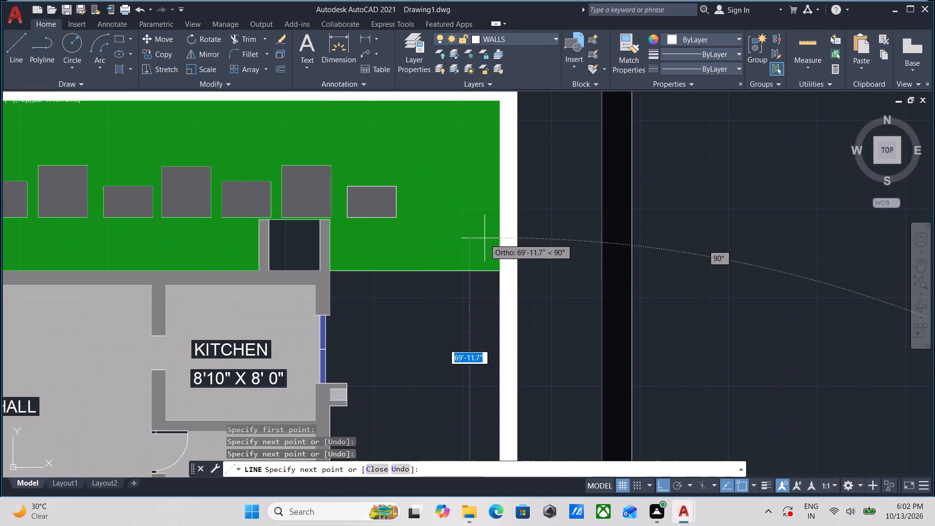
pyautogui.click(501, 272)
pyautogui.click(328, 270)
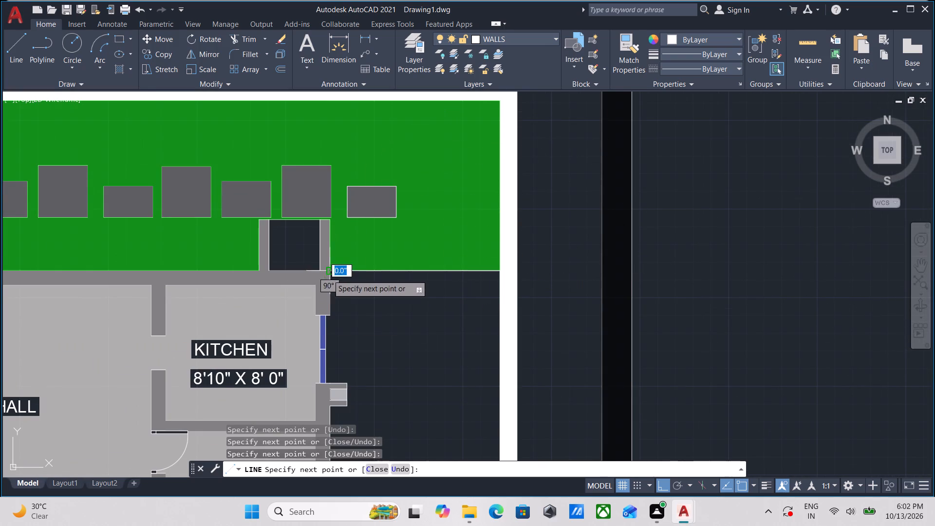
# Continue the outline down the kitchen's outer wall, along the blue window's outer face and around the small projection below it.
pyautogui.moveTo(332, 322); pyautogui.dragTo(320, 269, button='middle')
pyautogui.scroll(3, 319, 252)
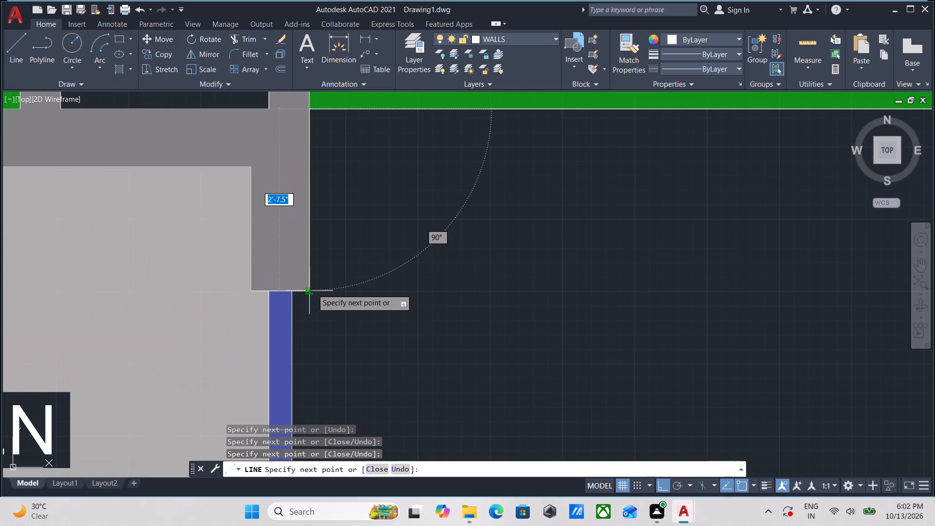
pyautogui.click(312, 289)
pyautogui.click(291, 294)
pyautogui.moveTo(298, 339); pyautogui.dragTo(307, 115, button='middle')
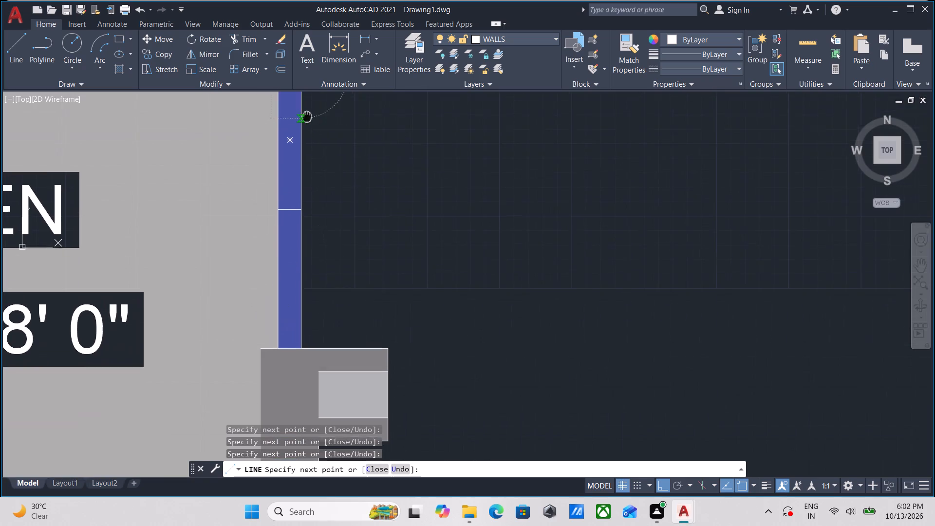
pyautogui.moveTo(305, 270); pyautogui.dragTo(312, 217, button='middle')
pyautogui.click(306, 294)
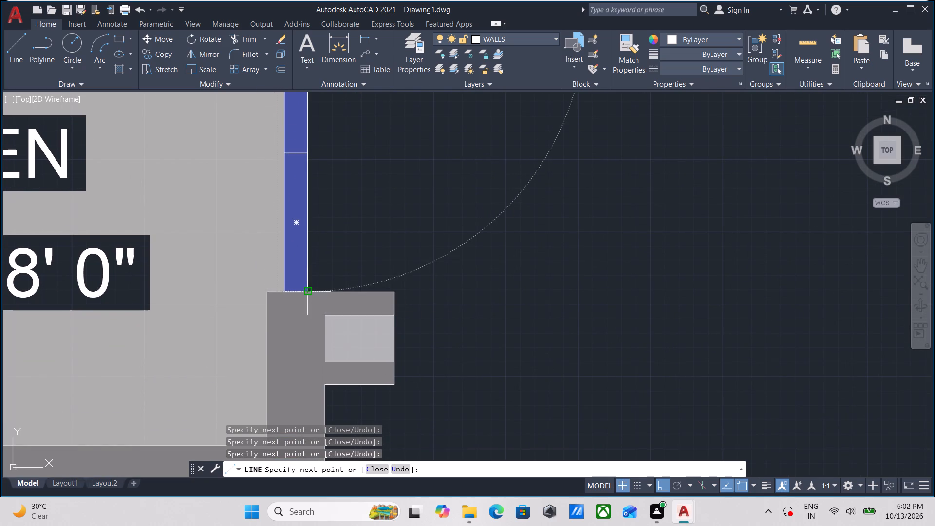
pyautogui.click(397, 295)
pyautogui.moveTo(395, 340); pyautogui.dragTo(389, 227, button='middle')
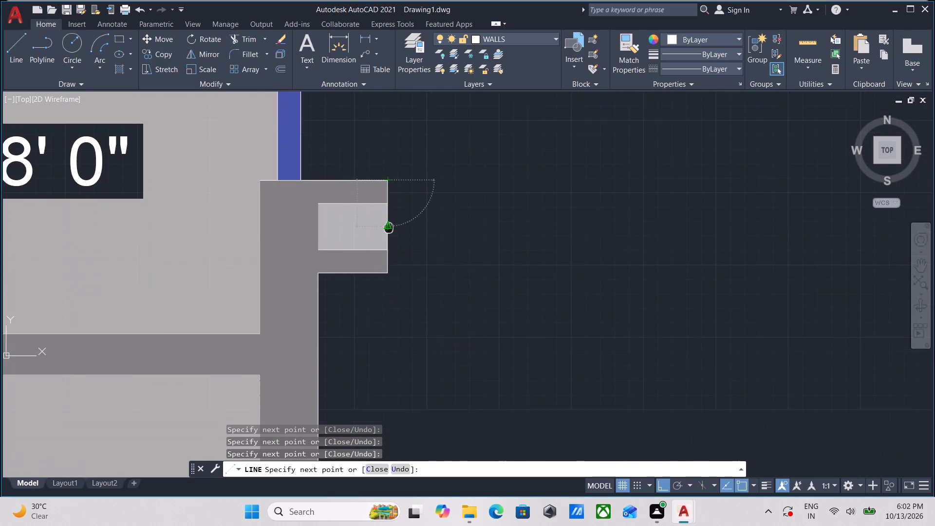
pyautogui.click(387, 273)
pyautogui.click(321, 276)
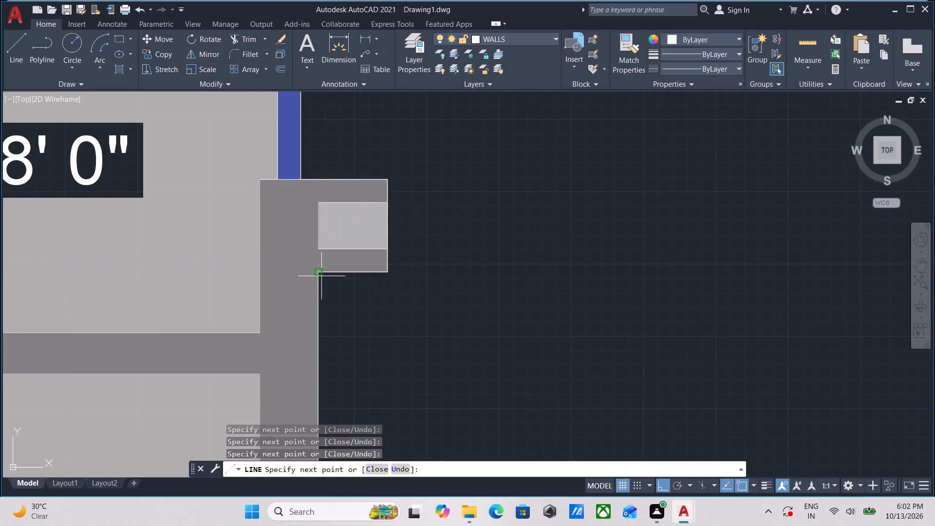
# Continue the line down the storeroom's outer wall to the SER. TOILET door opening and in to the upper door frame's outer corner.
pyautogui.moveTo(335, 364); pyautogui.dragTo(333, 240, button='middle')
pyautogui.scroll(-3, 350, 195)
pyautogui.moveTo(340, 231); pyautogui.dragTo(337, 68, button='middle')
pyautogui.scroll(2, 326, 142)
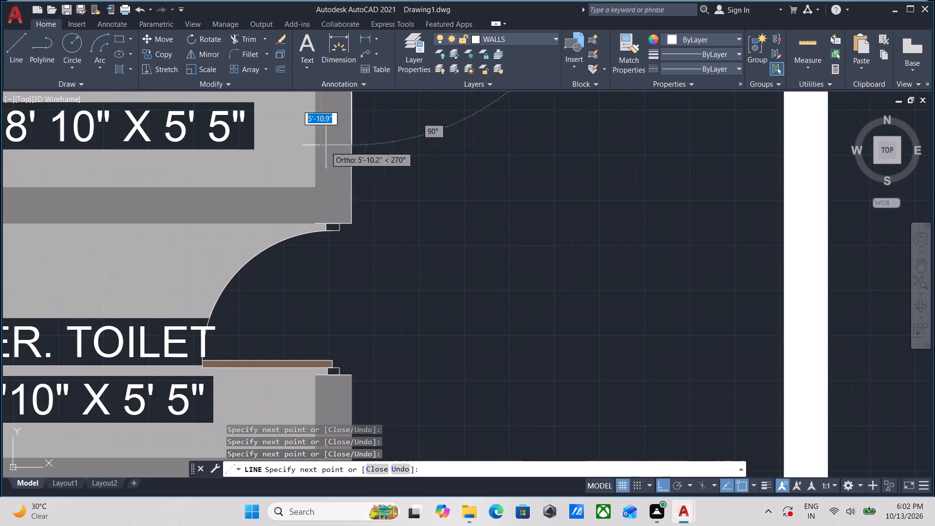
pyautogui.click(349, 223)
pyautogui.scroll(3, 347, 224)
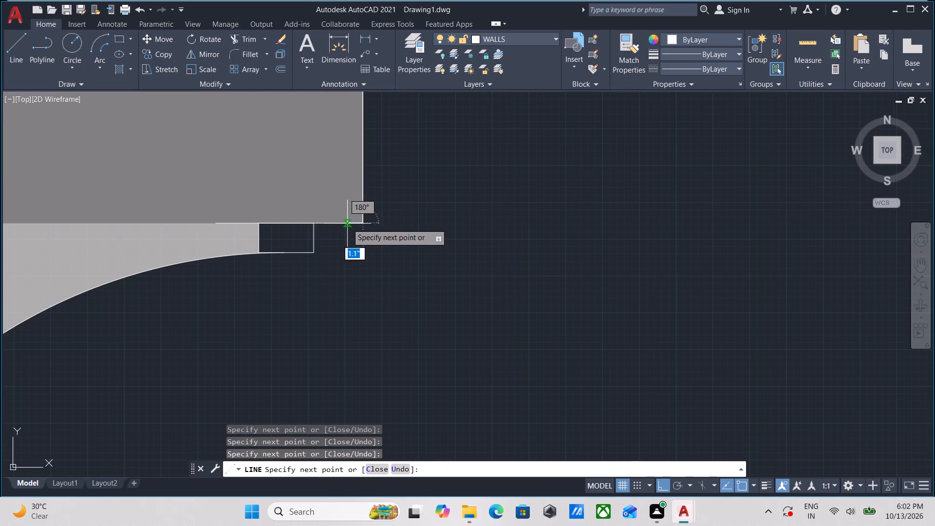
pyautogui.click(316, 224)
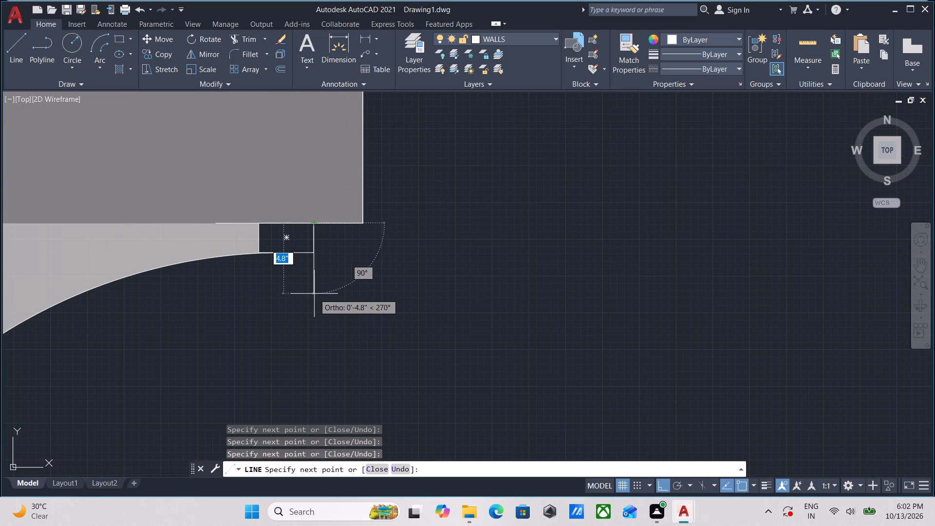
# Continue the line across the SER. TOILET door opening to the leaf's end, around the lower frame and out to the outer wall corner.
pyautogui.moveTo(314, 290); pyautogui.dragTo(316, 90, button='middle')
pyautogui.scroll(-2, 323, 257)
pyautogui.middleClick(323, 257)
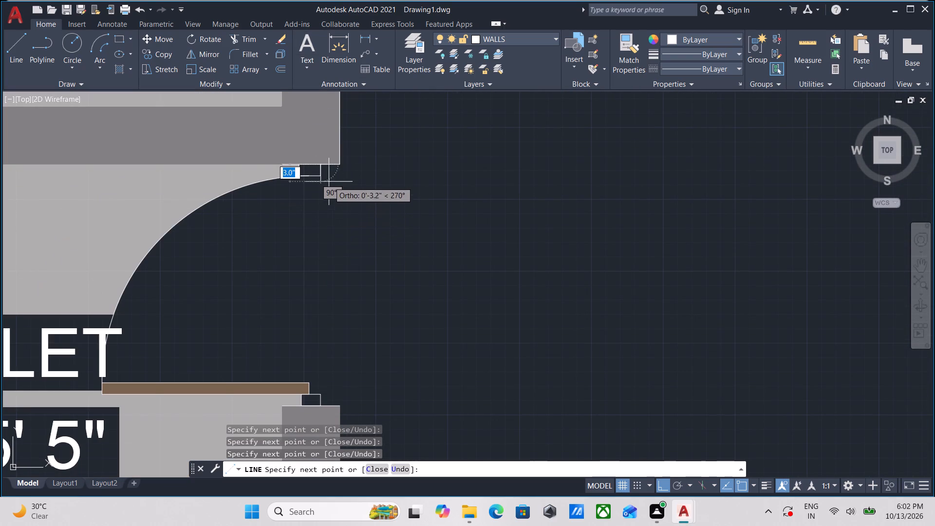
pyautogui.click(307, 386)
pyautogui.moveTo(309, 385); pyautogui.dragTo(307, 316, button='middle')
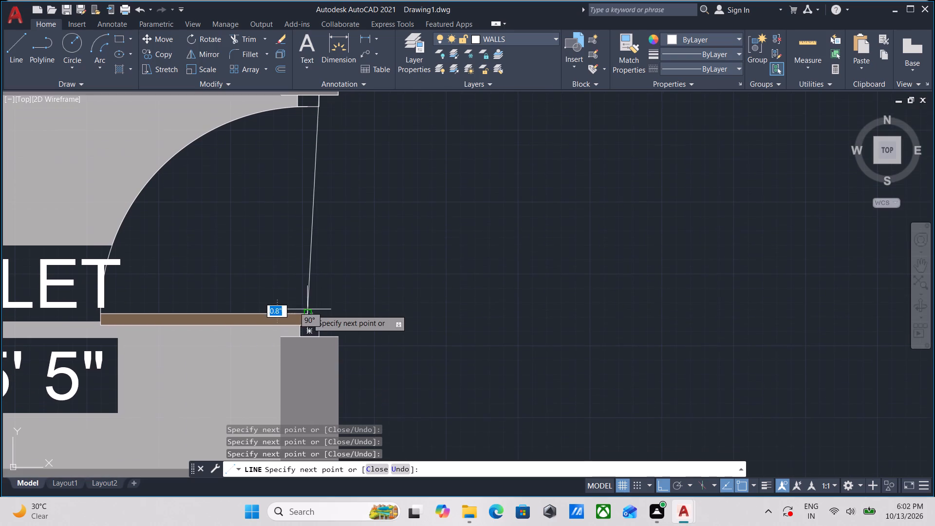
pyautogui.scroll(2, 305, 322)
pyautogui.click(308, 330)
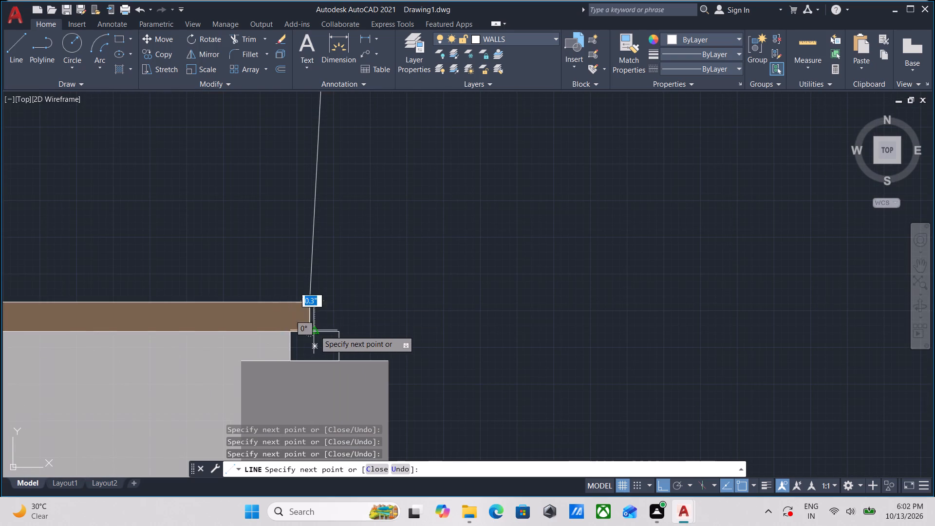
pyautogui.click(340, 332)
pyautogui.click(340, 361)
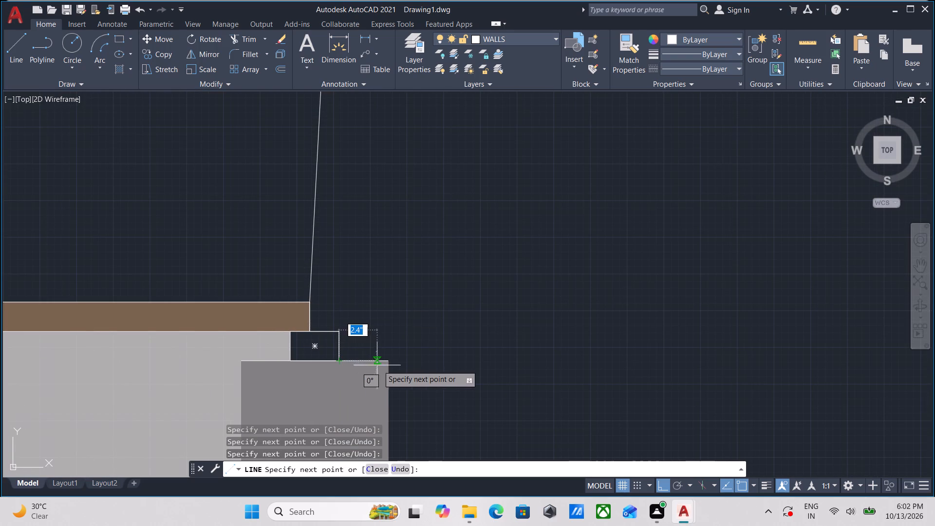
pyautogui.click(392, 362)
# Continue the line down the outer wall to the SER. ROOM door and along its leaf to the tip, and end the line.
pyautogui.moveTo(392, 360); pyautogui.dragTo(382, 142, button='middle')
pyautogui.scroll(-2, 392, 341)
pyautogui.moveTo(383, 275); pyautogui.dragTo(378, 57, button='middle')
pyautogui.click(380, 218)
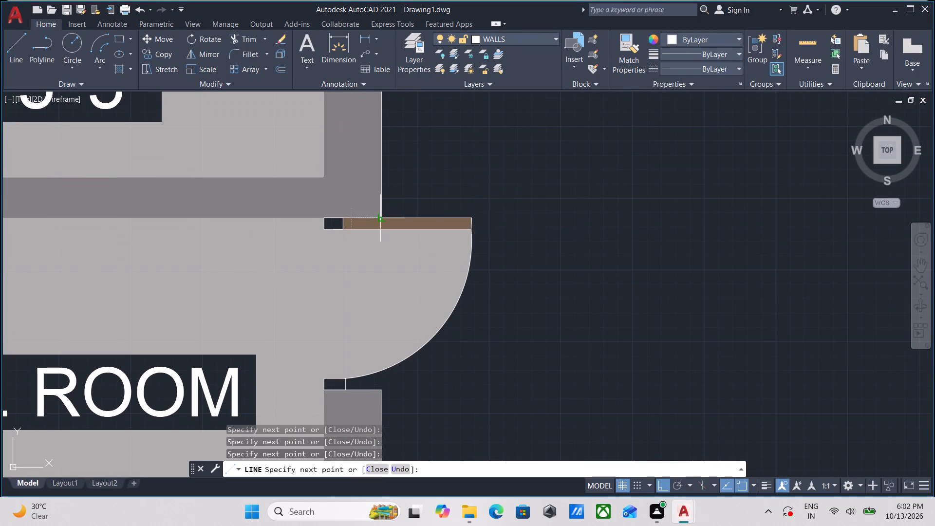
pyautogui.click(473, 218)
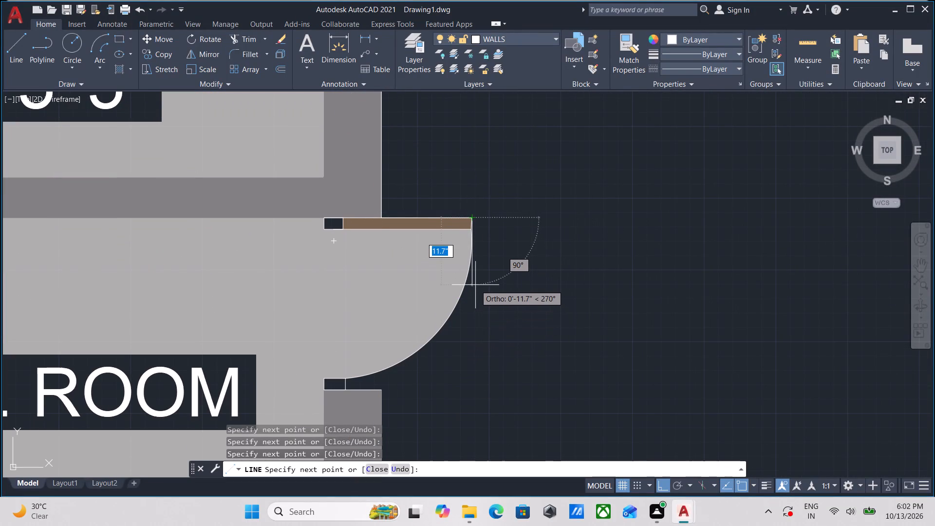
pyautogui.press('Escape')
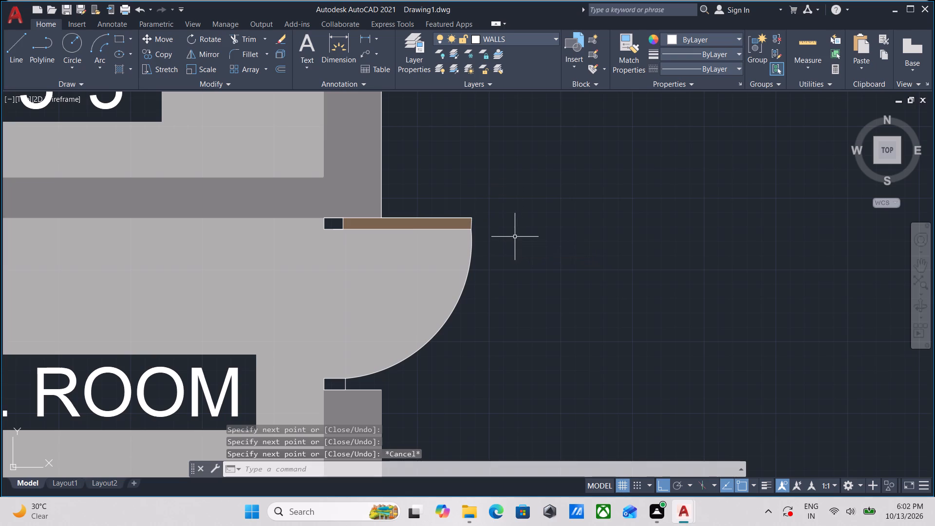
# Trace the SER. ROOM door swing with a spline from the leaf's tip to the lower door frame, with ortho off.
pyautogui.write('SP')
pyautogui.press('l')
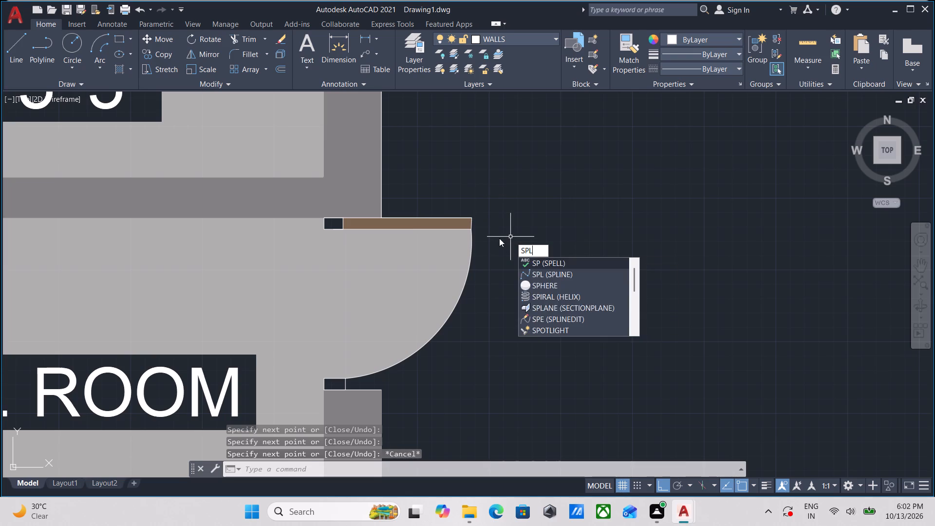
pyautogui.press('Return')
pyautogui.click(469, 217)
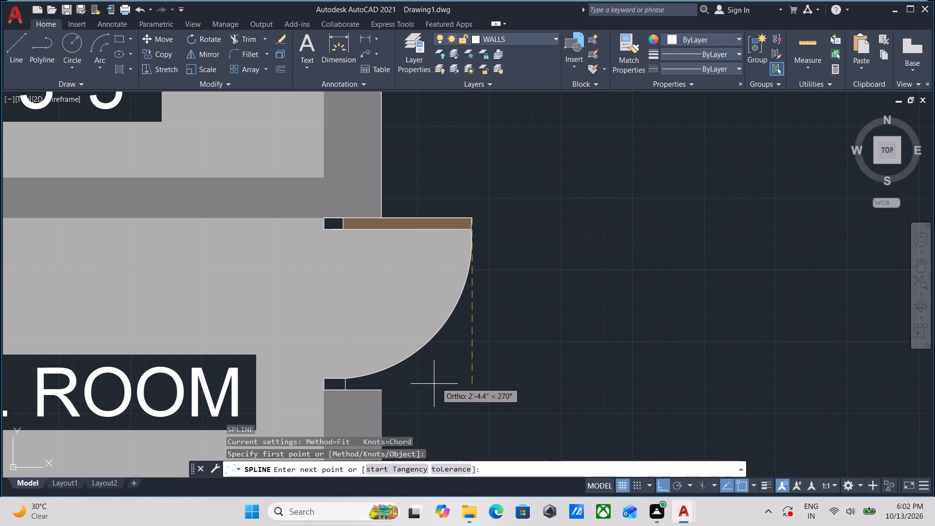
pyautogui.press('F8')
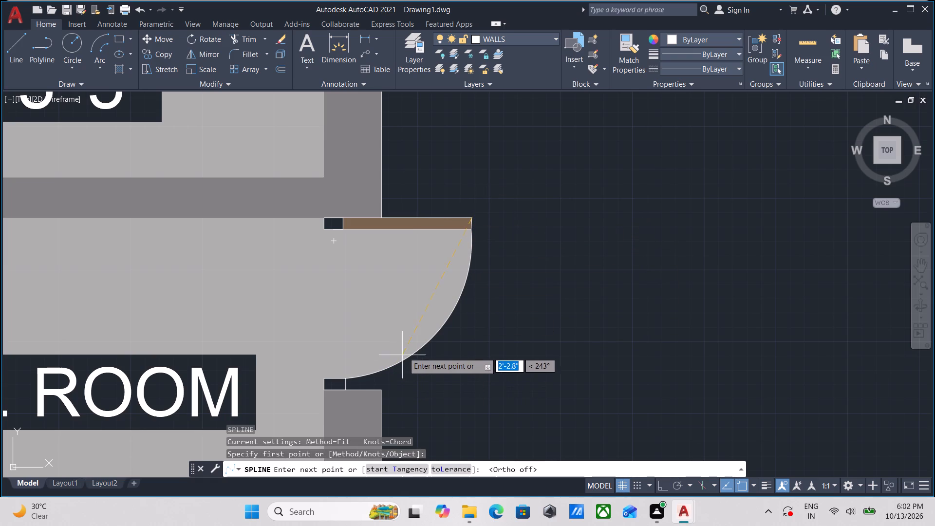
pyautogui.click(467, 265)
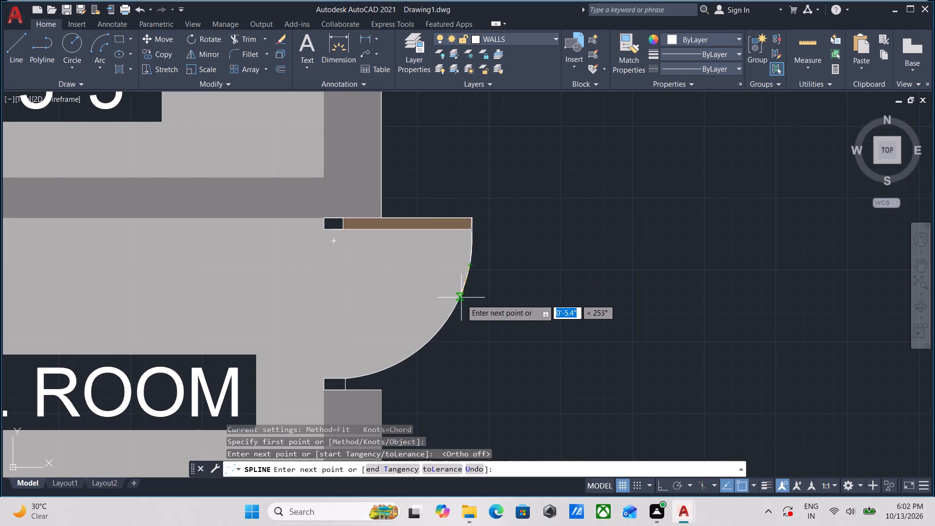
pyautogui.click(434, 348)
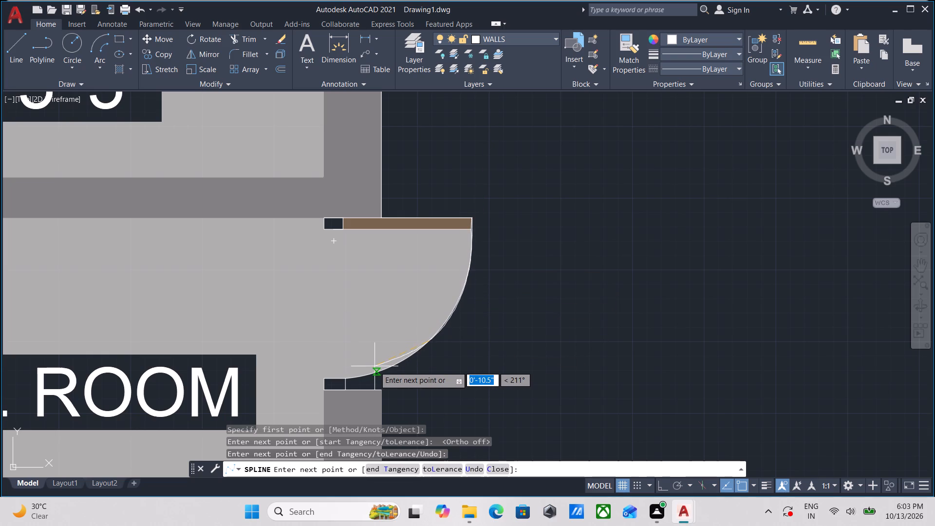
pyautogui.click(382, 380)
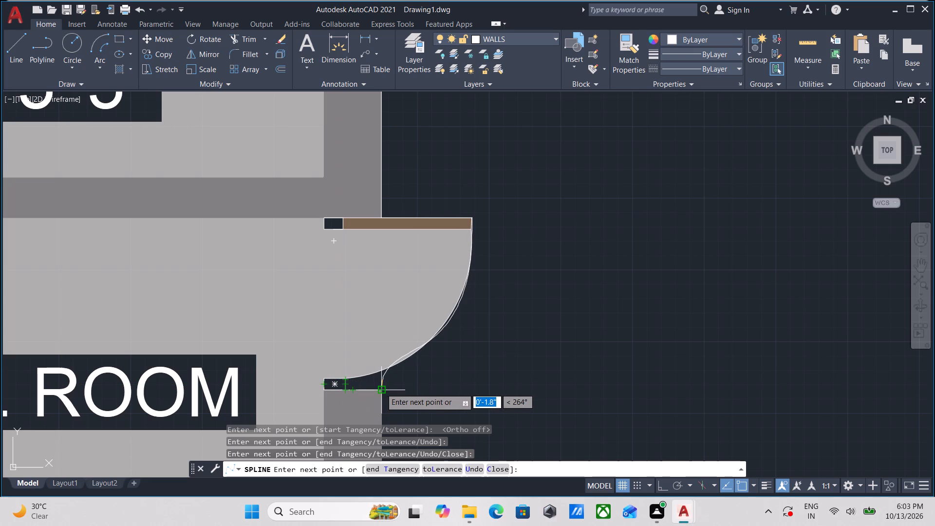
pyautogui.click(345, 383)
pyautogui.press('Escape')
pyautogui.scroll(-1, 498, 224)
pyautogui.moveTo(498, 224); pyautogui.dragTo(475, 161, button='middle')
pyautogui.press('Escape')
# Erase the slanted line drawn across the SER. TOILET door opening.
pyautogui.scroll(-3, 485, 224)
pyautogui.moveTo(477, 270); pyautogui.dragTo(477, 209, button='middle')
pyautogui.scroll(-2, 480, 271)
pyautogui.moveTo(480, 271); pyautogui.dragTo(470, 301, button='middle')
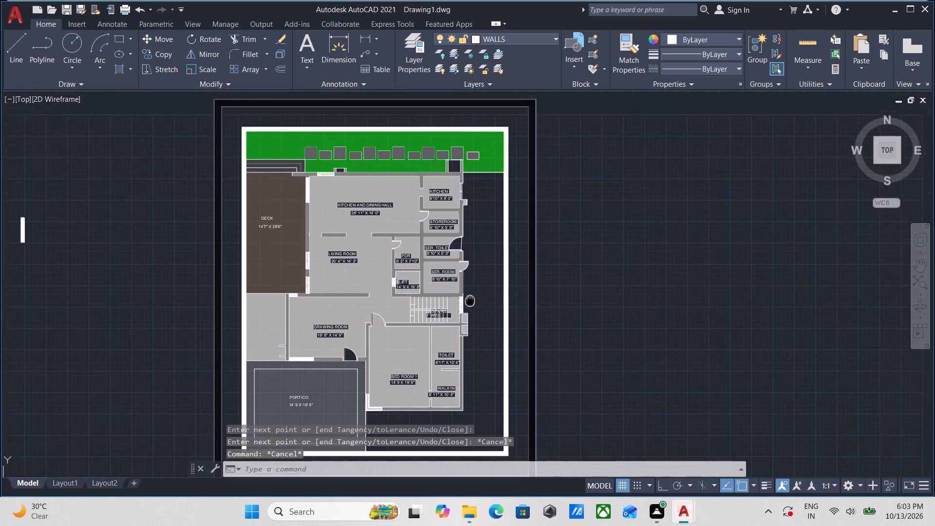
pyautogui.scroll(3, 459, 241)
pyautogui.click(480, 249)
pyautogui.click(459, 252)
pyautogui.rightClick(459, 252)
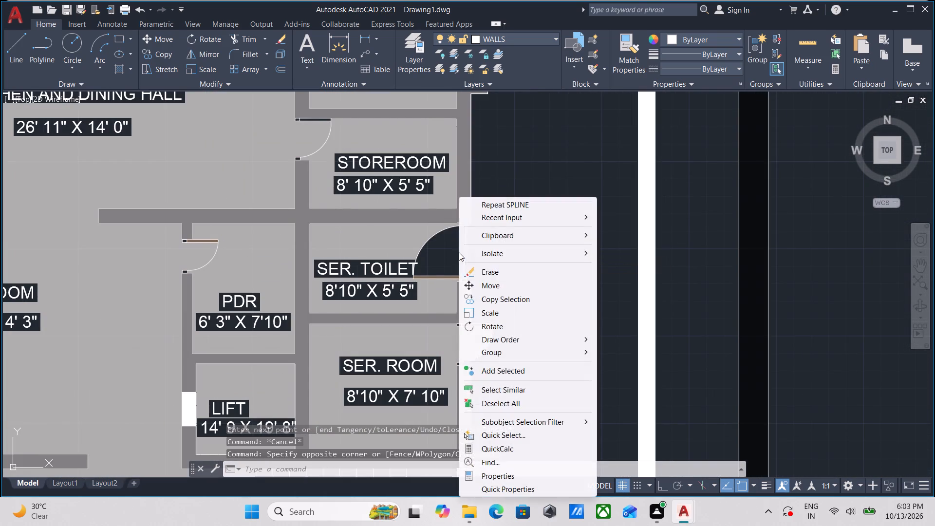
pyautogui.click(483, 272)
# Check the outline segments along the green lawn's edge and the kitchen's outer wall.
pyautogui.scroll(1, 483, 272)
pyautogui.scroll(-2, 483, 272)
pyautogui.moveTo(483, 272); pyautogui.dragTo(456, 187, button='middle')
pyautogui.scroll(-2, 465, 227)
pyautogui.moveTo(464, 283); pyautogui.dragTo(441, 190, button='middle')
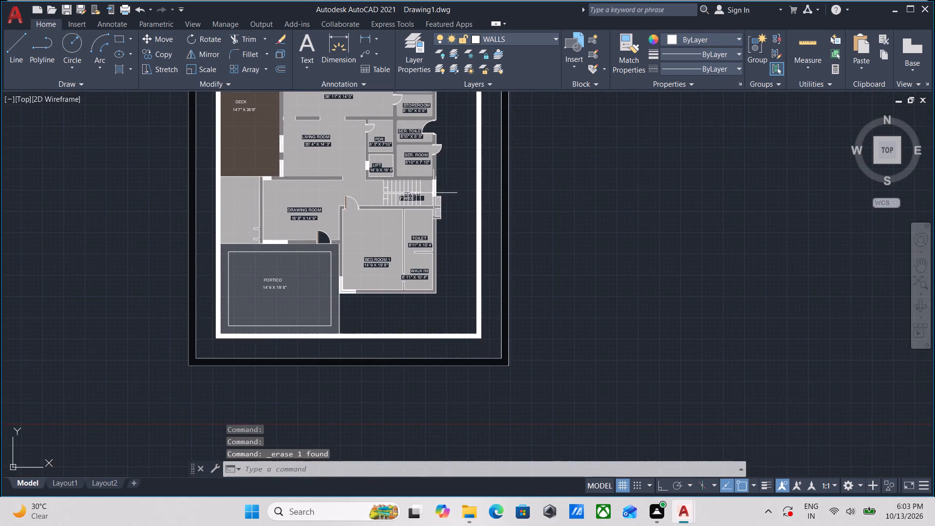
pyautogui.moveTo(433, 193); pyautogui.dragTo(365, 323, button='middle')
pyautogui.scroll(2, 373, 213)
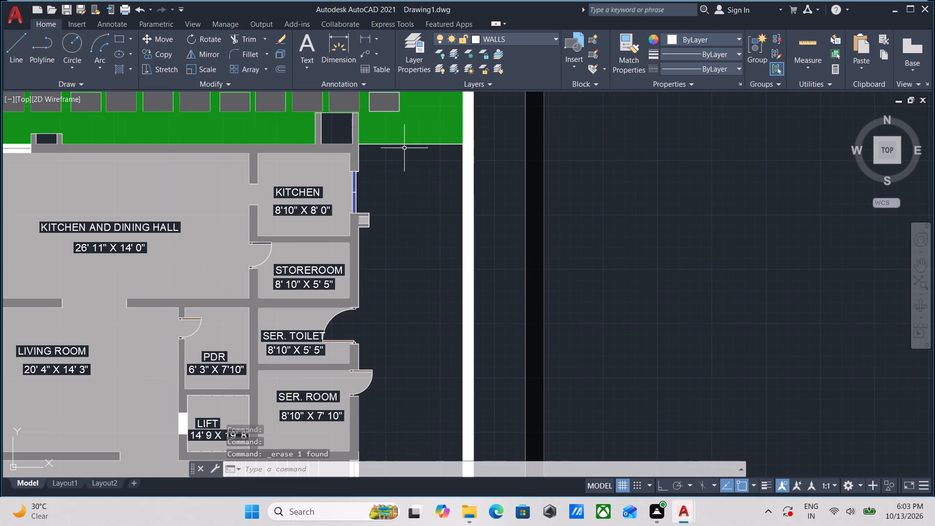
pyautogui.click(404, 143)
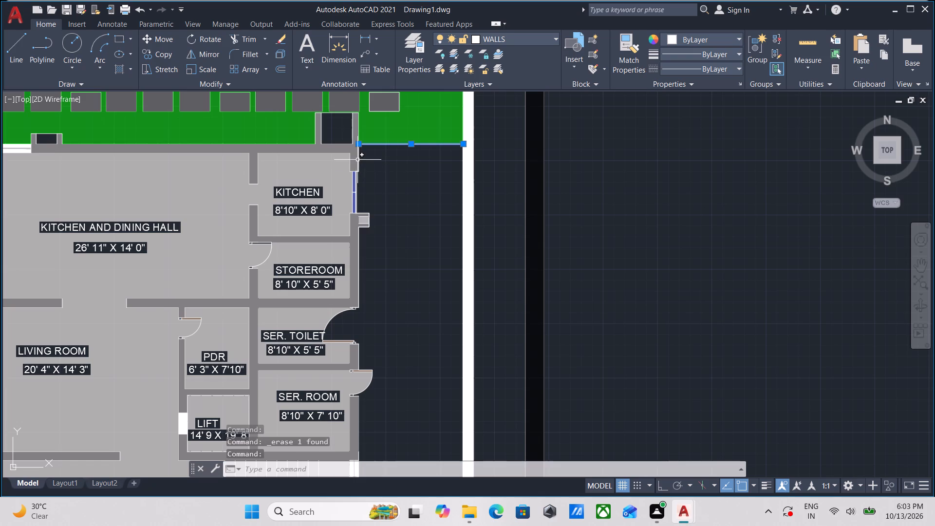
pyautogui.click(356, 158)
pyautogui.press('Escape')
pyautogui.scroll(-2, 356, 158)
pyautogui.press('Escape')
pyautogui.scroll(-2, 367, 171)
pyautogui.moveTo(367, 171); pyautogui.dragTo(373, 141, button='middle')
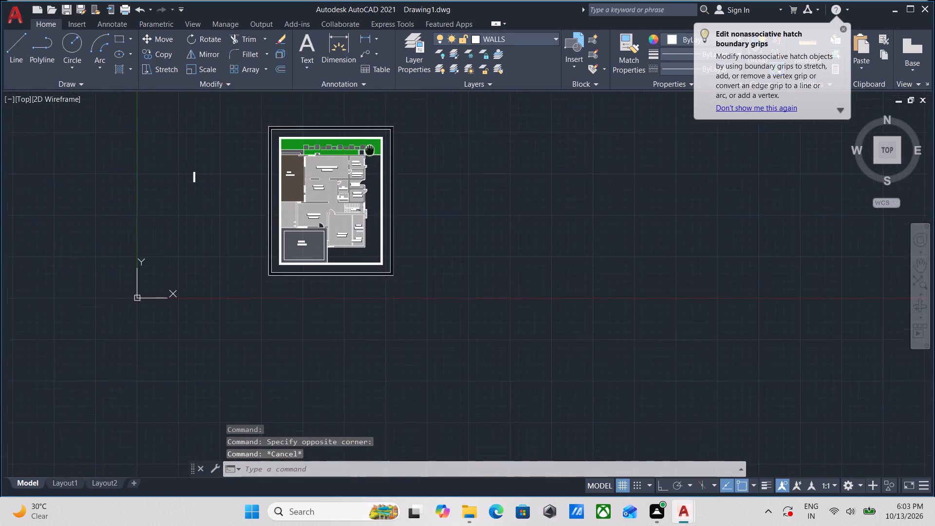
pyautogui.moveTo(373, 141); pyautogui.dragTo(374, 133, button='middle')
# Draw a line from the portico edge at the boundary wall to Bed Room 1's outer corner, and along the wall to Walk In's outer corner.
pyautogui.scroll(2, 328, 235)
pyautogui.moveTo(346, 214); pyautogui.dragTo(324, 245, button='middle')
pyautogui.scroll(3, 324, 247)
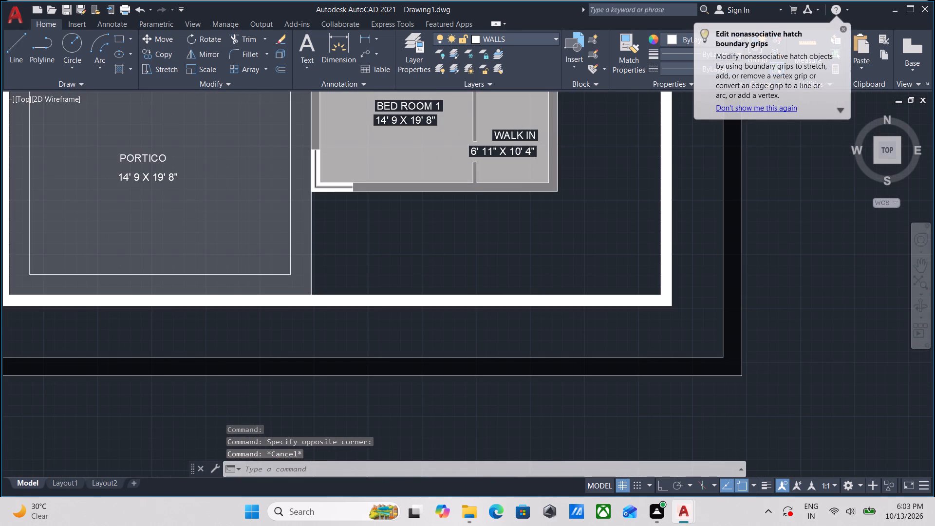
pyautogui.press('l')
pyautogui.press('Return')
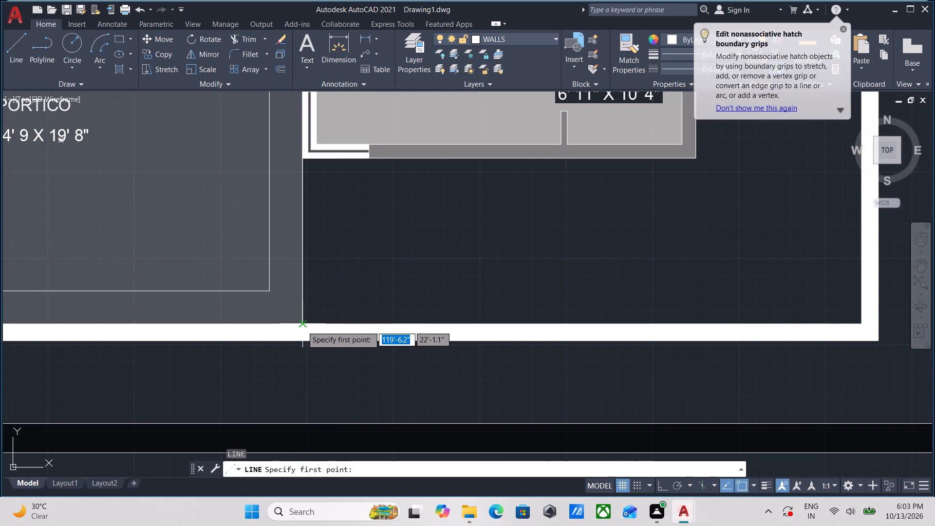
pyautogui.scroll(3, 303, 320)
pyautogui.click(299, 339)
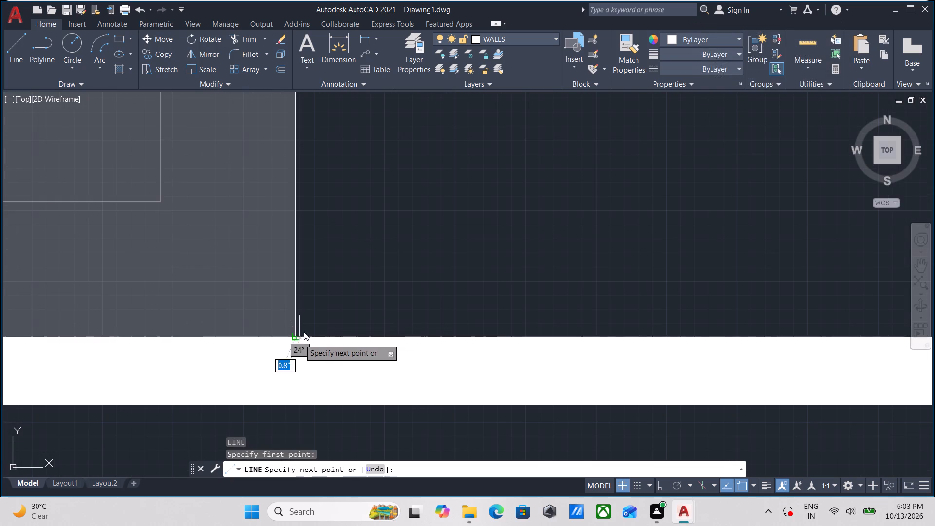
pyautogui.moveTo(329, 197); pyautogui.dragTo(337, 342, button='middle')
pyautogui.scroll(-1, 322, 219)
pyautogui.moveTo(322, 219); pyautogui.dragTo(318, 349, button='middle')
pyautogui.scroll(-3, 311, 195)
pyautogui.moveTo(311, 195); pyautogui.dragTo(306, 237, button='middle')
pyautogui.scroll(1, 306, 237)
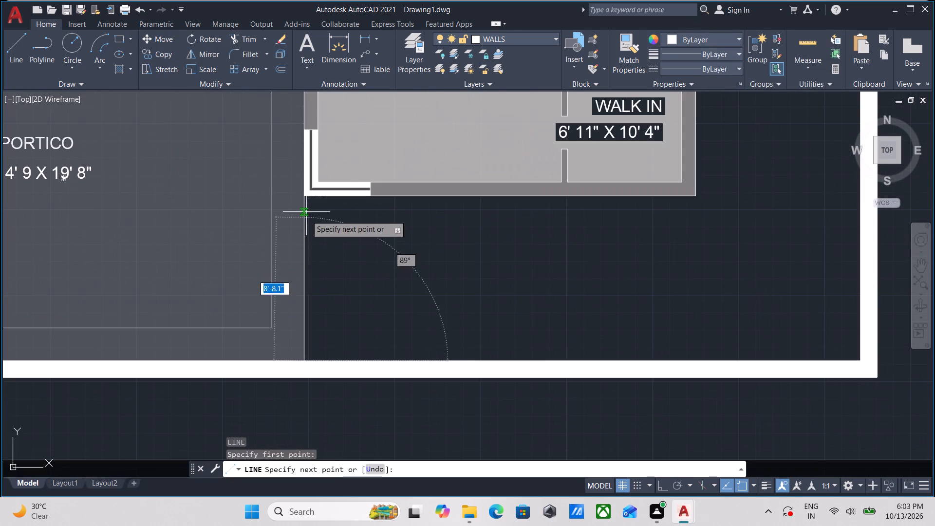
pyautogui.click(304, 199)
pyautogui.moveTo(471, 182); pyautogui.dragTo(319, 227, button='middle')
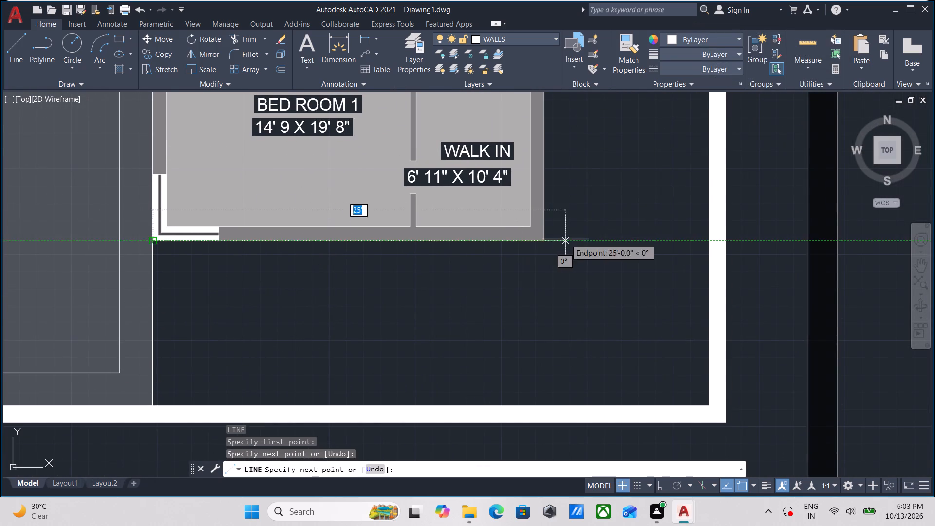
pyautogui.click(538, 243)
pyautogui.click(547, 243)
# Continue the outline from Walk In's outer corner up the Toilet's outer wall and around the projecting box beside the stairs.
pyautogui.moveTo(554, 101); pyautogui.dragTo(554, 189, button='middle')
pyautogui.scroll(-1, 554, 101)
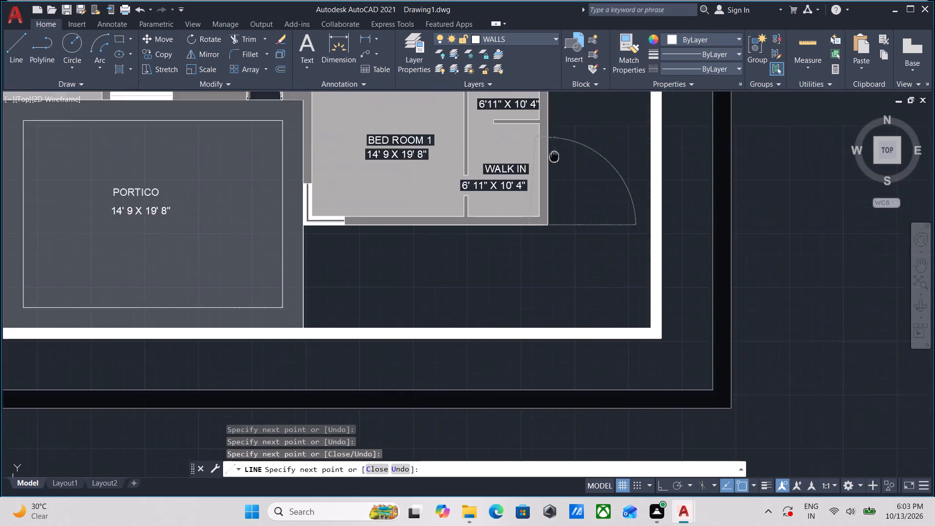
pyautogui.moveTo(554, 189); pyautogui.dragTo(566, 390, button='middle')
pyautogui.moveTo(546, 145); pyautogui.dragTo(563, 241, button='middle')
pyautogui.scroll(-1, 546, 145)
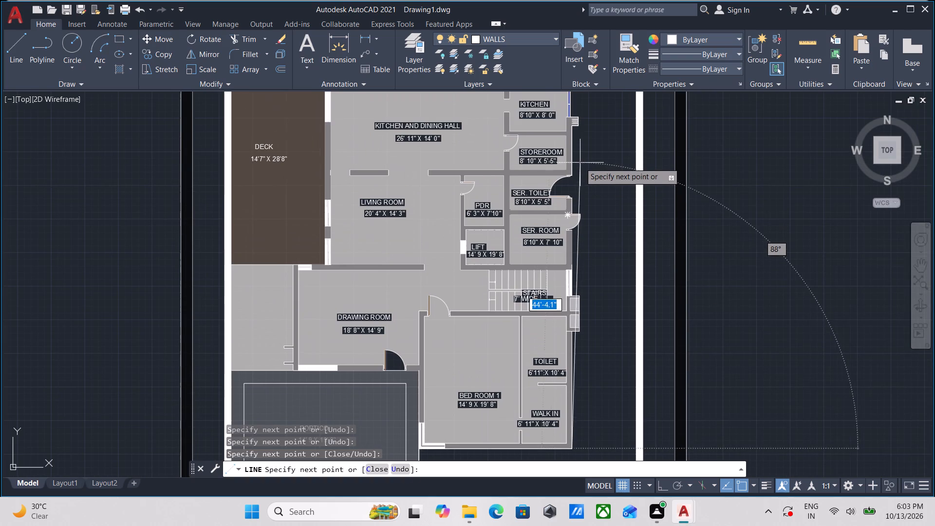
pyautogui.scroll(3, 573, 337)
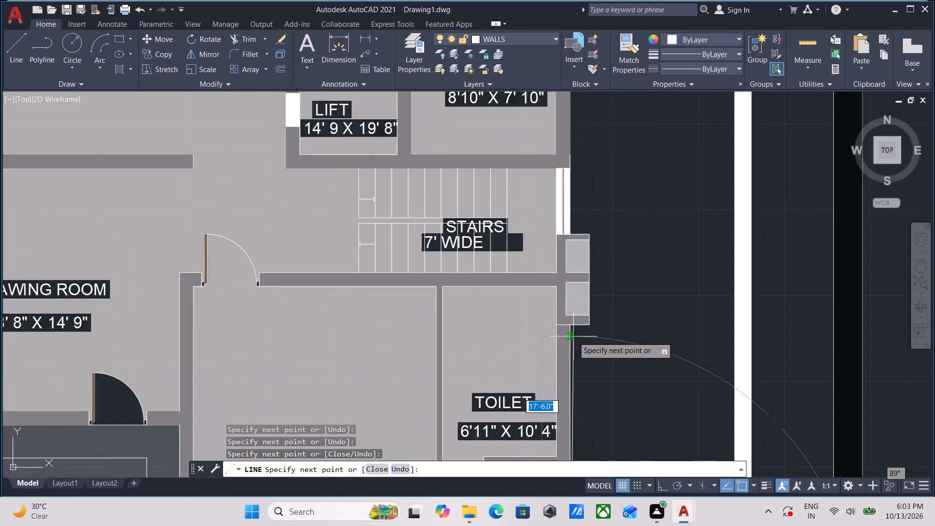
pyautogui.click(568, 323)
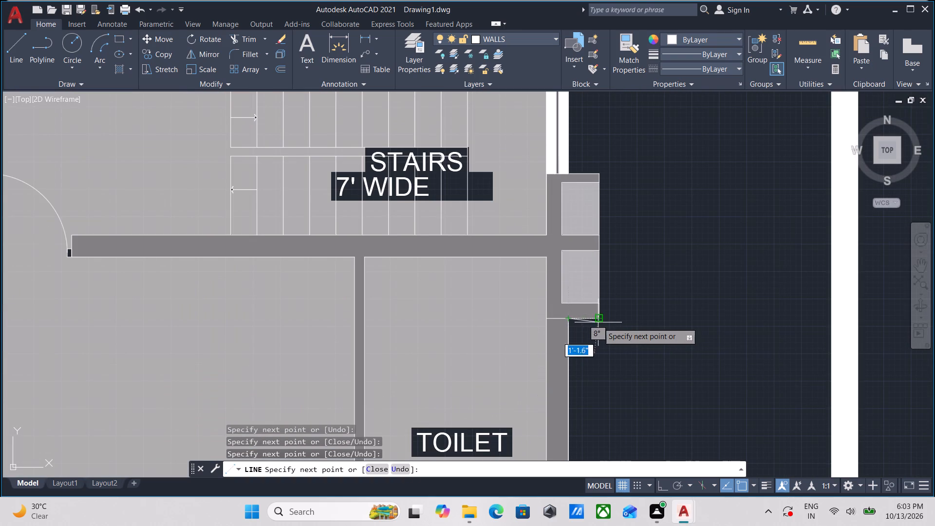
pyautogui.click(601, 319)
pyautogui.click(600, 175)
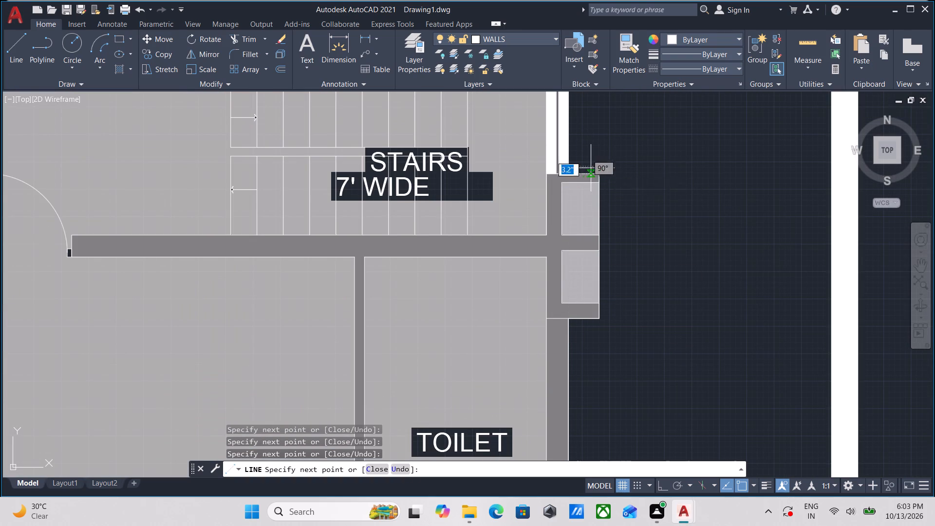
pyautogui.click(567, 175)
# Extend the outline from the projecting box up the outer wall to the SER. ROOM door's lower frame and finish the line.
pyautogui.scroll(-1, 552, 79)
pyautogui.moveTo(552, 79); pyautogui.dragTo(557, 320, button='middle')
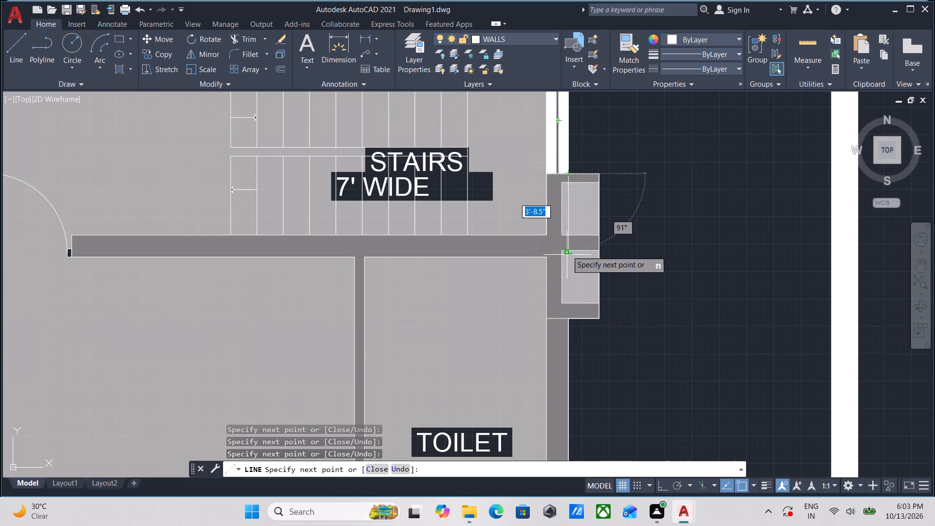
pyautogui.scroll(-2, 567, 219)
pyautogui.moveTo(562, 197); pyautogui.dragTo(550, 356, button='middle')
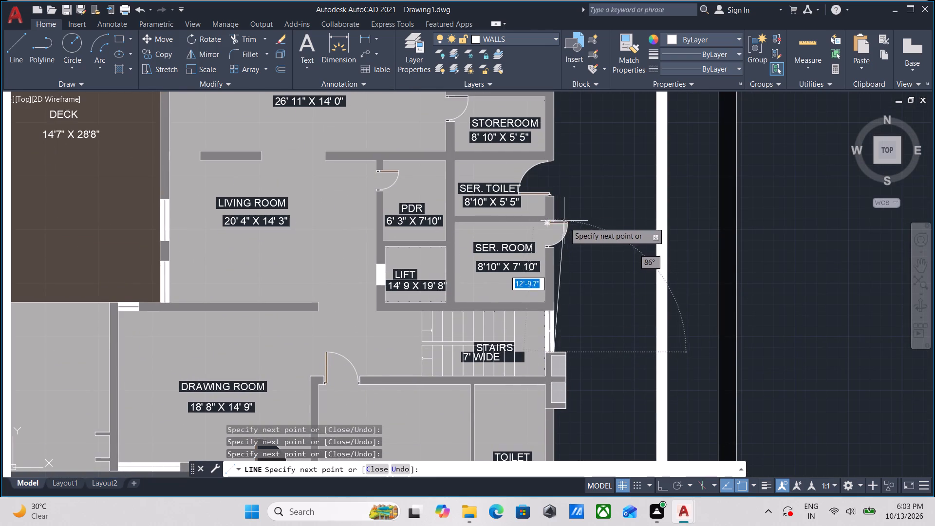
pyautogui.click(554, 249)
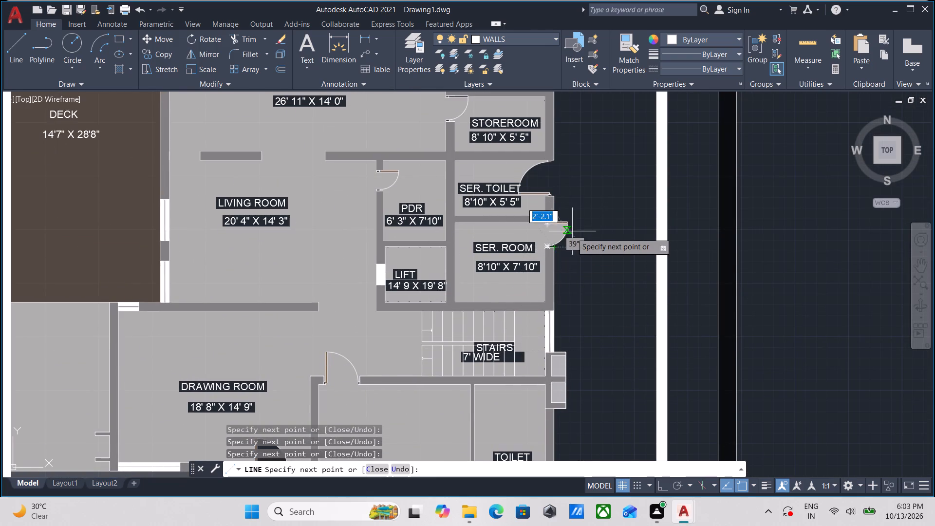
pyautogui.scroll(-2, 597, 181)
pyautogui.press('Escape')
pyautogui.scroll(2, 615, 117)
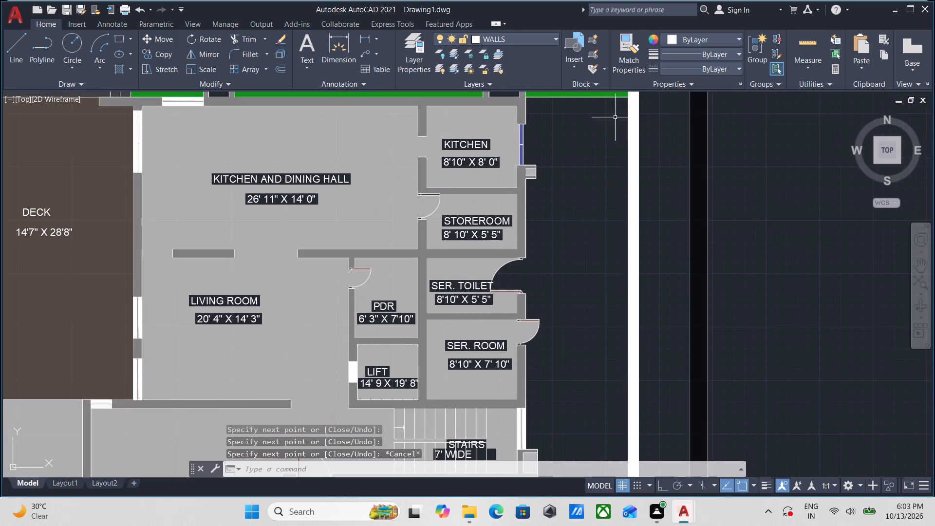
# Hatch the outer yard beside the kitchen and service rooms with a solid DIC 582B fill at transparency 32.
pyautogui.moveTo(614, 117); pyautogui.dragTo(553, 122, button='middle')
pyautogui.press('h')
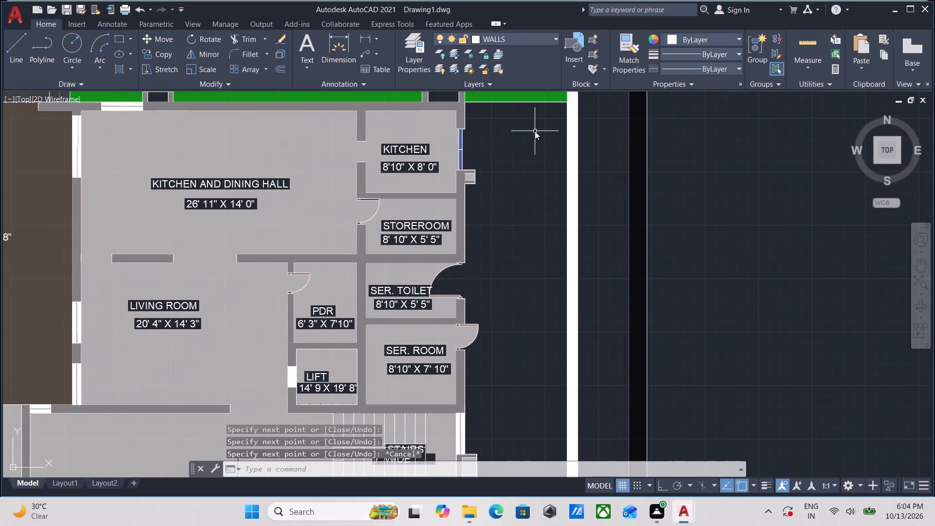
pyautogui.press('Return')
pyautogui.click(521, 188)
pyautogui.scroll(-2, 521, 188)
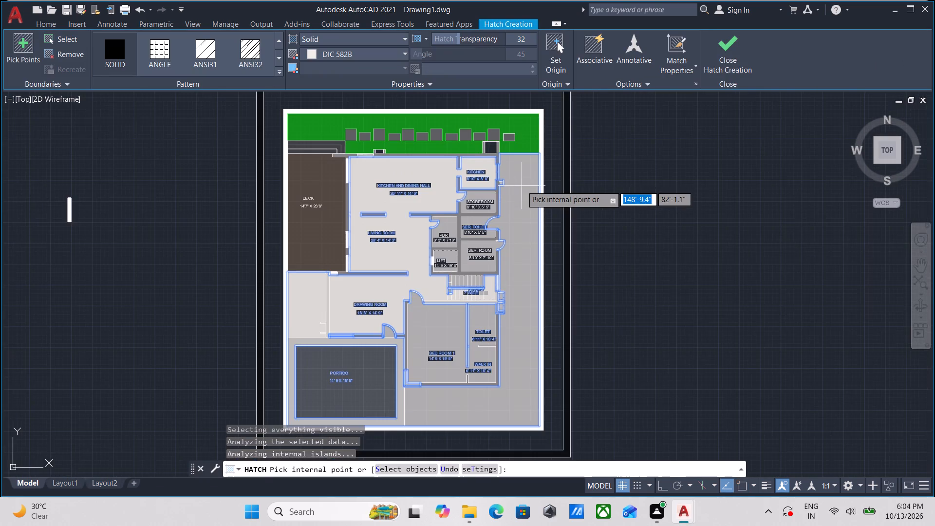
pyautogui.moveTo(522, 185); pyautogui.dragTo(521, 153, button='middle')
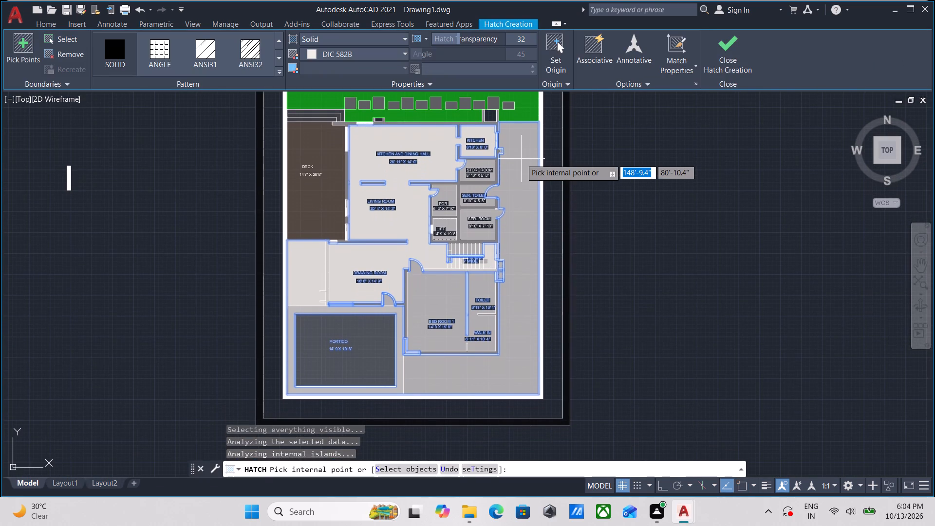
pyautogui.click(731, 48)
# Examine which rooms and outdoor areas of the floor plan the new yard hatch covers.
pyautogui.moveTo(502, 249); pyautogui.dragTo(500, 319, button='middle')
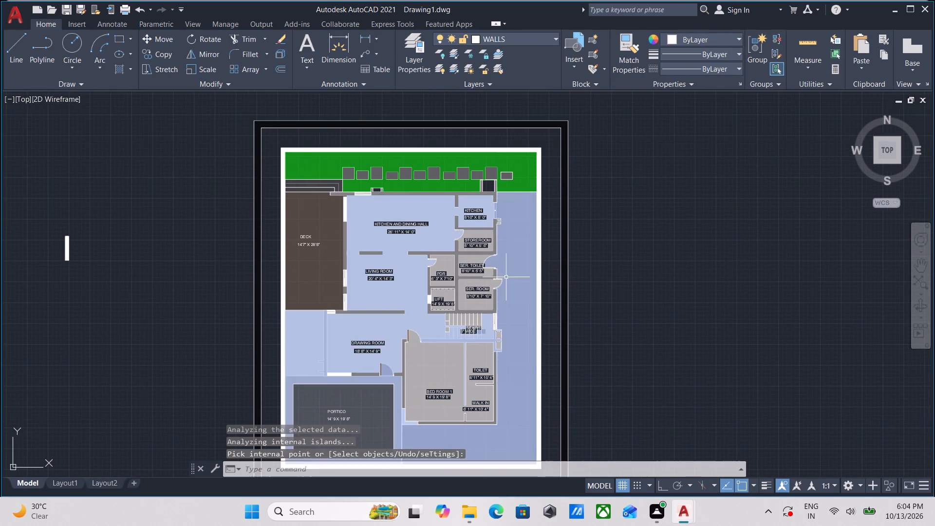
pyautogui.moveTo(506, 276); pyautogui.dragTo(500, 189, button='middle')
pyautogui.scroll(2, 417, 269)
pyautogui.scroll(-1, 383, 262)
pyautogui.moveTo(382, 259); pyautogui.dragTo(388, 213, button='middle')
pyautogui.scroll(1, 261, 317)
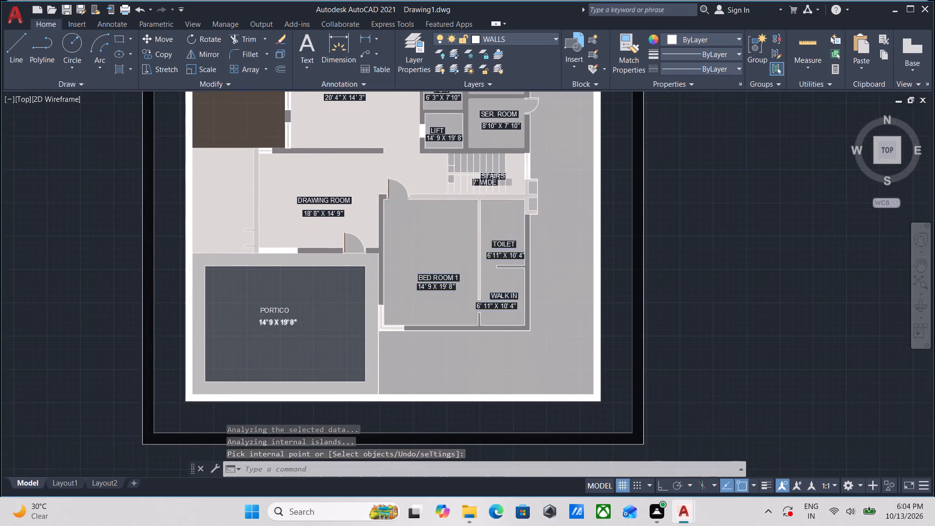
pyautogui.moveTo(237, 295); pyautogui.dragTo(341, 321, button='middle')
pyautogui.scroll(-1, 363, 318)
pyautogui.moveTo(363, 318); pyautogui.dragTo(328, 338, button='middle')
pyautogui.scroll(-1, 328, 338)
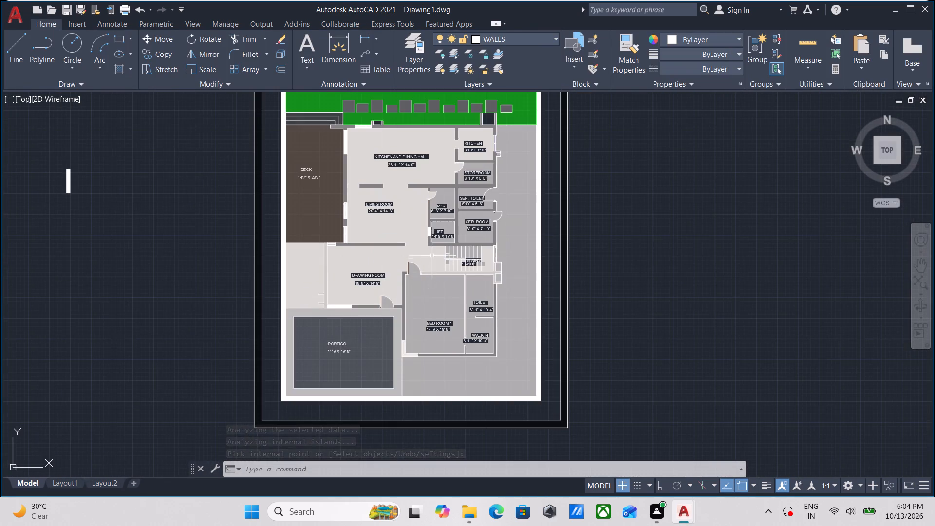
pyautogui.scroll(1, 432, 255)
pyautogui.moveTo(365, 238); pyautogui.dragTo(377, 289, button='middle')
pyautogui.scroll(2, 355, 209)
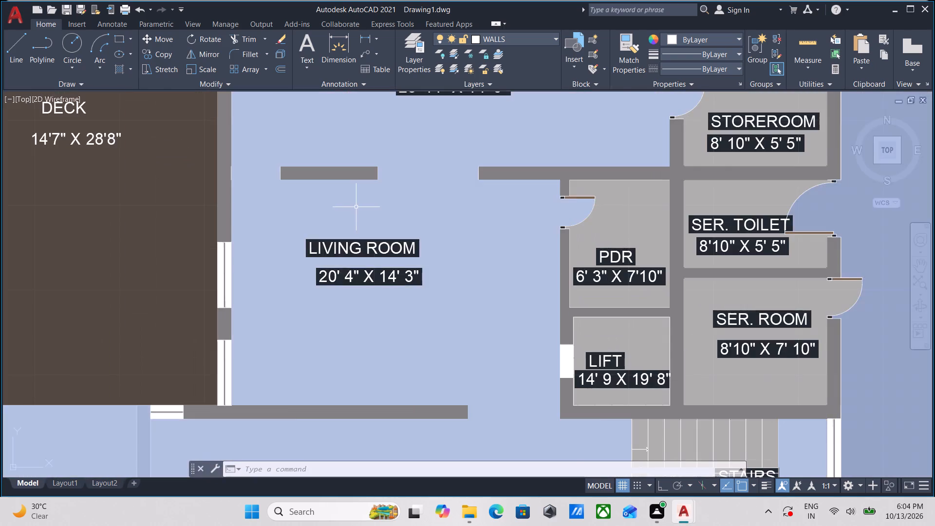
pyautogui.scroll(-2, 357, 207)
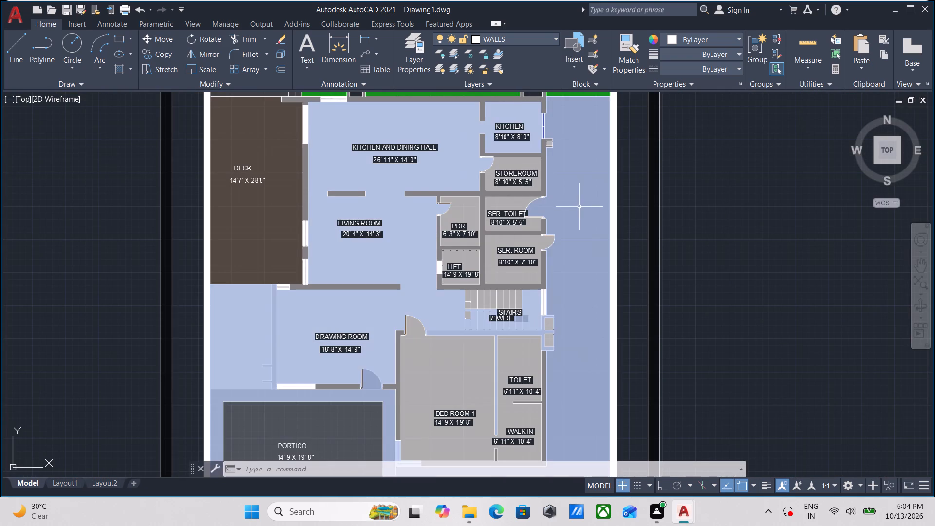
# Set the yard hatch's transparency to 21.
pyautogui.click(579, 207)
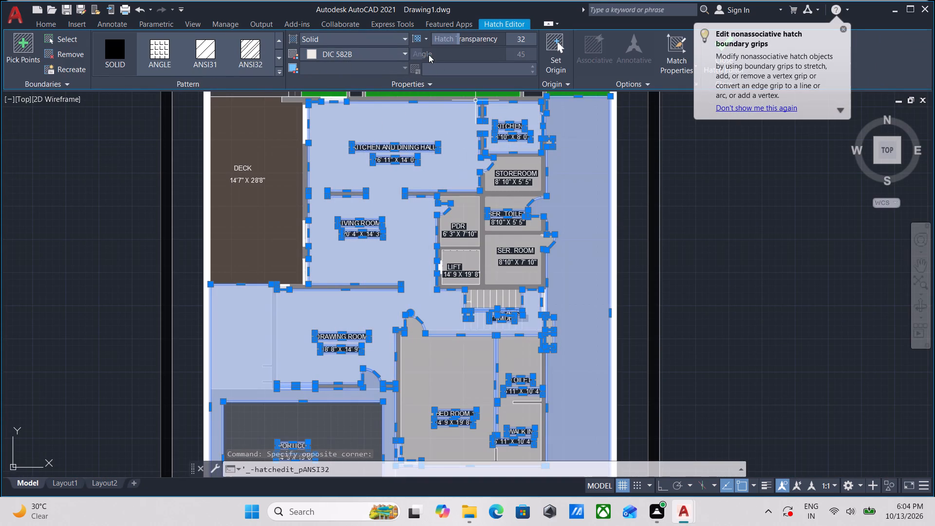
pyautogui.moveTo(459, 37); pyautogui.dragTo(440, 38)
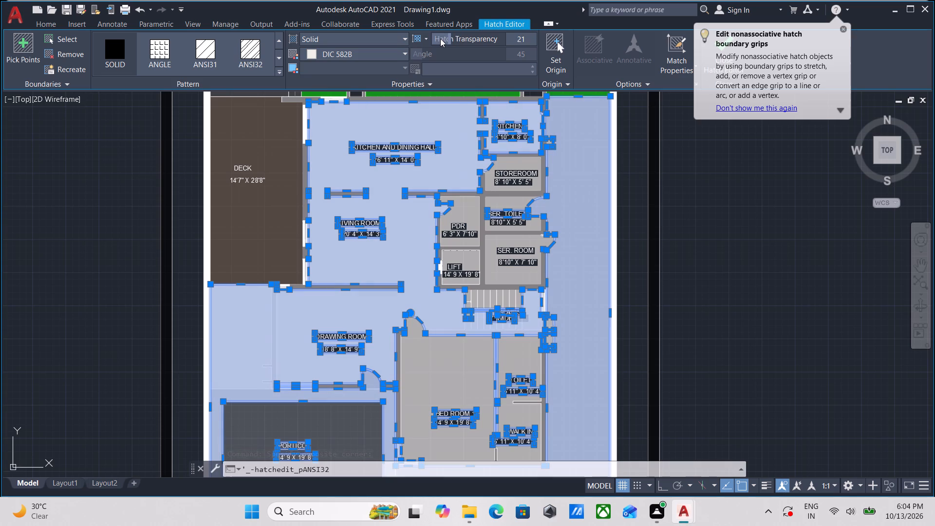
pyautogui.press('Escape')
# Examine the hatch shading across the deck, kitchen, living room and bedroom areas.
pyautogui.scroll(-1, 497, 198)
pyautogui.moveTo(497, 198); pyautogui.dragTo(494, 150, button='middle')
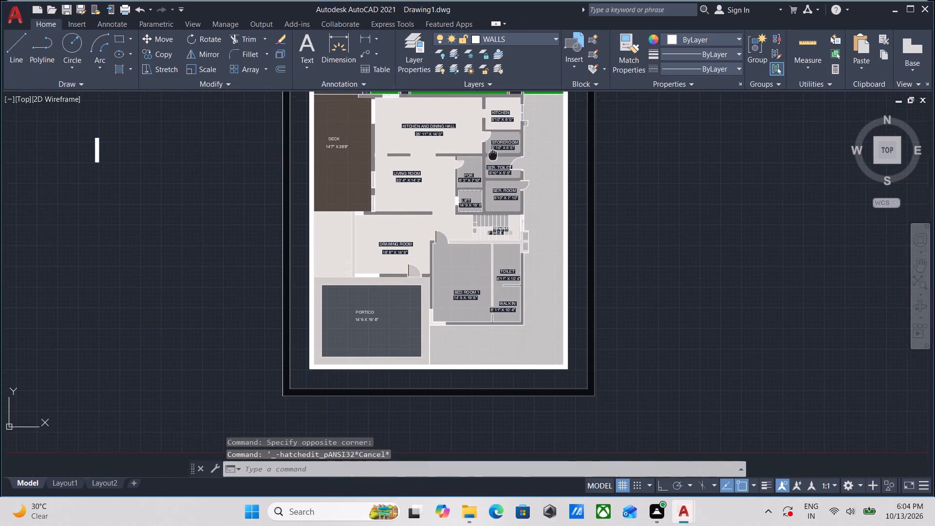
pyautogui.scroll(-1, 432, 160)
pyautogui.moveTo(431, 160); pyautogui.dragTo(356, 263, button='middle')
pyautogui.scroll(4, 333, 240)
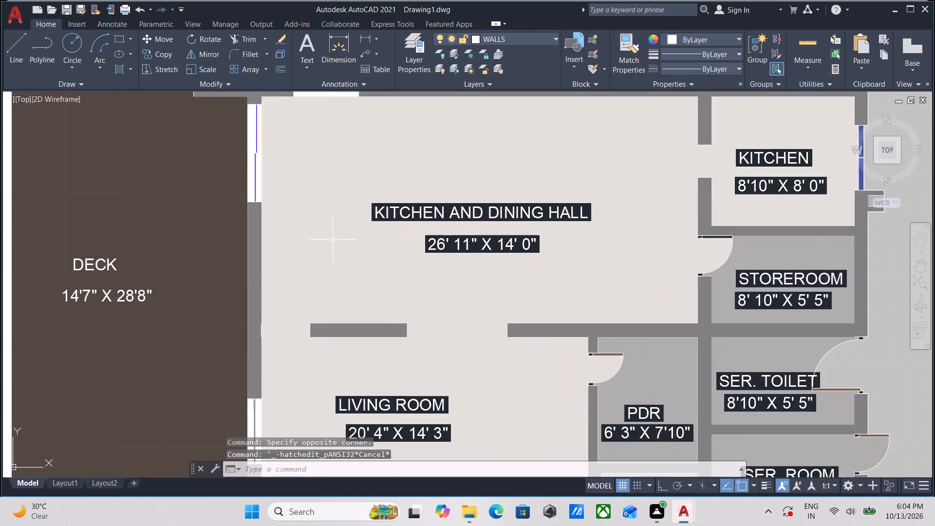
pyautogui.scroll(-1, 411, 260)
pyautogui.moveTo(402, 246); pyautogui.dragTo(383, 150, button='middle')
pyautogui.scroll(-1, 430, 202)
pyautogui.moveTo(430, 202); pyautogui.dragTo(427, 165, button='middle')
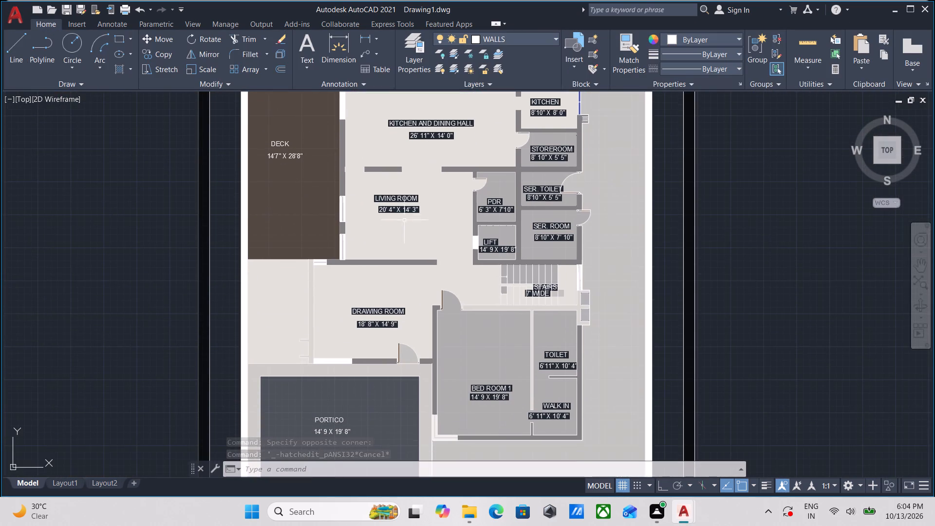
pyautogui.moveTo(402, 224); pyautogui.dragTo(411, 175, button='middle')
pyautogui.moveTo(411, 175); pyautogui.dragTo(412, 143, button='middle')
pyautogui.scroll(-2, 412, 143)
# Examine the loose furniture and rug pieces placed far away from the floor plan.
pyautogui.moveTo(412, 143); pyautogui.dragTo(324, 409, button='middle')
pyautogui.scroll(3, 293, 211)
pyautogui.moveTo(293, 200); pyautogui.dragTo(331, 343, button='middle')
pyautogui.scroll(2, 499, 319)
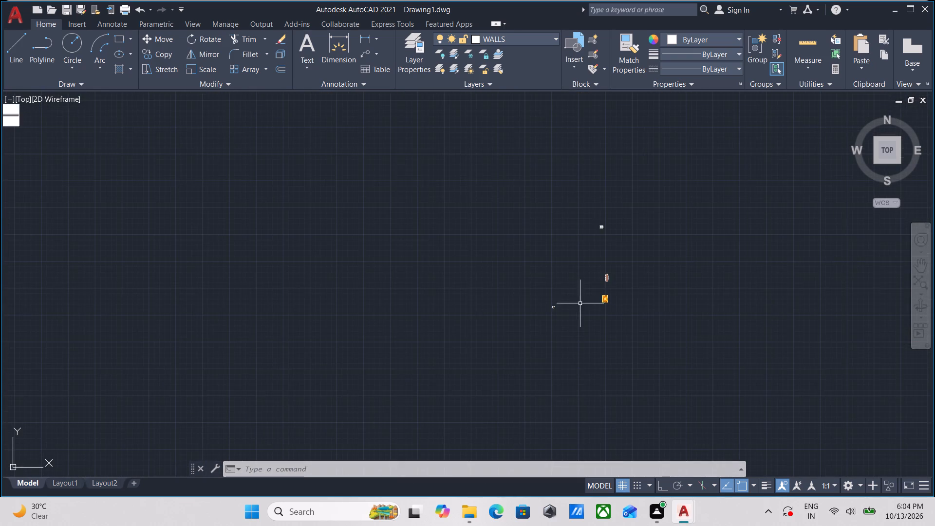
pyautogui.moveTo(580, 303); pyautogui.dragTo(411, 297, button='middle')
pyautogui.scroll(3, 491, 282)
pyautogui.moveTo(328, 321); pyautogui.dragTo(416, 283, button='middle')
pyautogui.scroll(2, 379, 216)
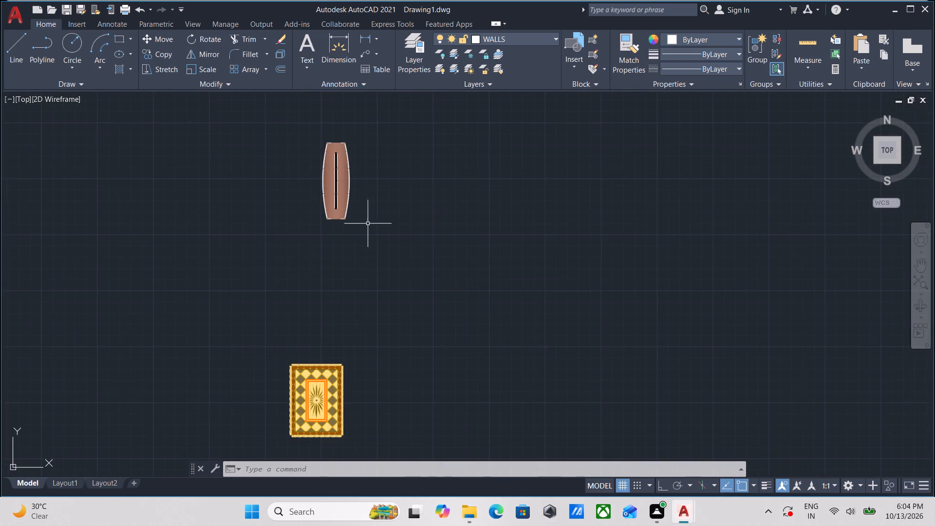
pyautogui.moveTo(278, 262); pyautogui.dragTo(489, 184, button='middle')
pyautogui.moveTo(217, 295); pyautogui.dragTo(250, 275, button='middle')
pyautogui.scroll(-2, 337, 282)
pyautogui.moveTo(369, 253); pyautogui.dragTo(437, 159, button='middle')
pyautogui.scroll(-2, 421, 310)
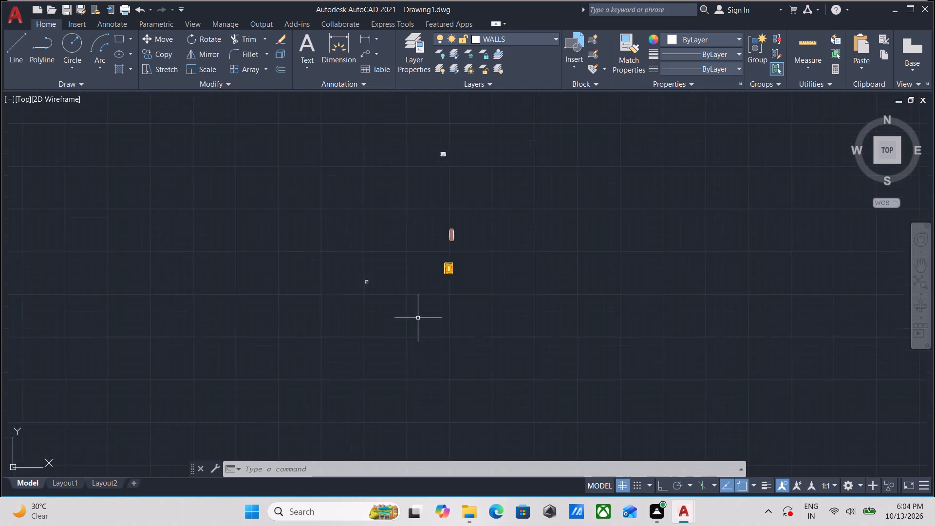
# Erase the loose door, window and wall pieces above the floor plan together with the white vertical bar beside it.
pyautogui.scroll(-1, 418, 318)
pyautogui.moveTo(418, 314); pyautogui.dragTo(461, 138, button='middle')
pyautogui.scroll(-3, 438, 238)
pyautogui.moveTo(438, 203); pyautogui.dragTo(472, 116, button='middle')
pyautogui.scroll(-2, 434, 274)
pyautogui.moveTo(432, 262); pyautogui.dragTo(432, 302, button='middle')
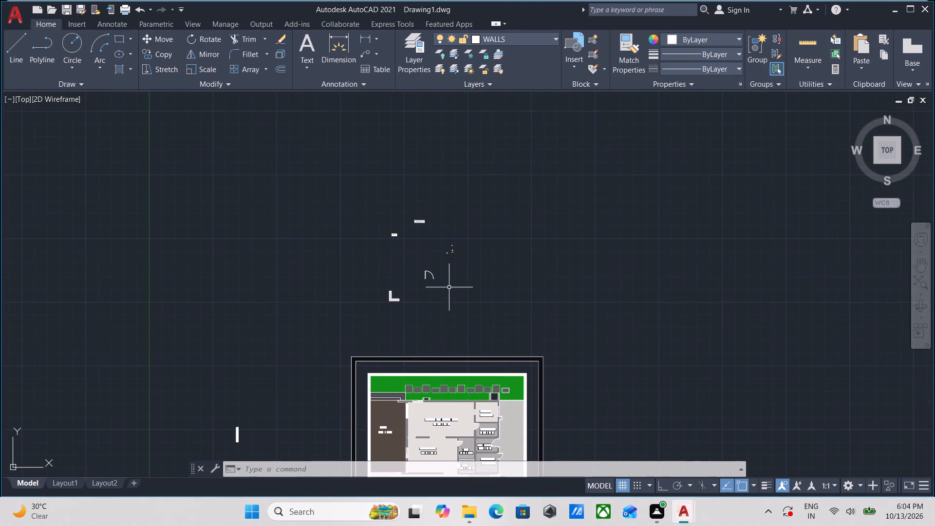
pyautogui.moveTo(456, 298); pyautogui.dragTo(432, 314)
pyautogui.click(312, 179)
pyautogui.moveTo(287, 278); pyautogui.dragTo(336, 150, button='middle')
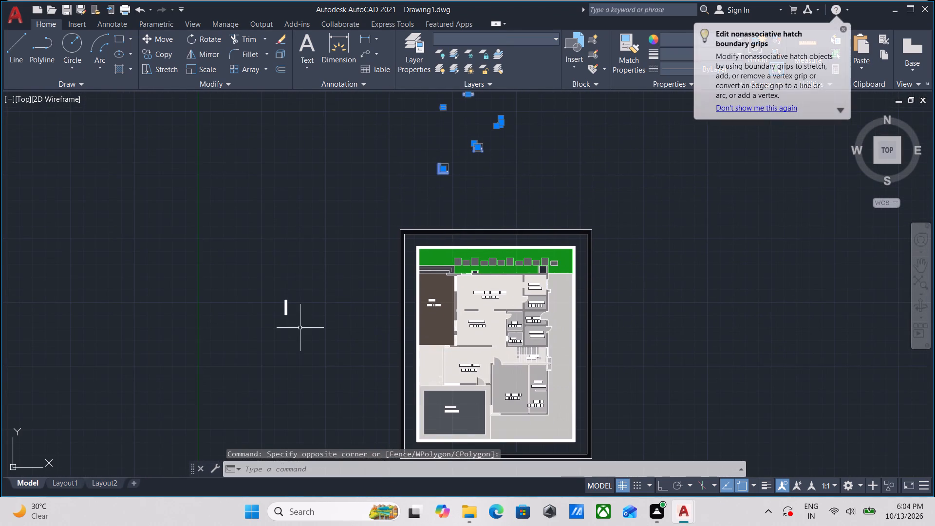
pyautogui.moveTo(300, 328); pyautogui.dragTo(290, 314)
pyautogui.click(247, 238)
pyautogui.rightClick(247, 238)
pyautogui.click(278, 289)
pyautogui.scroll(-2, 280, 287)
# Set the transparency of the DIC 582B hatch covering the yard and rooms to 67.
pyautogui.moveTo(280, 287); pyautogui.dragTo(264, 277, button='middle')
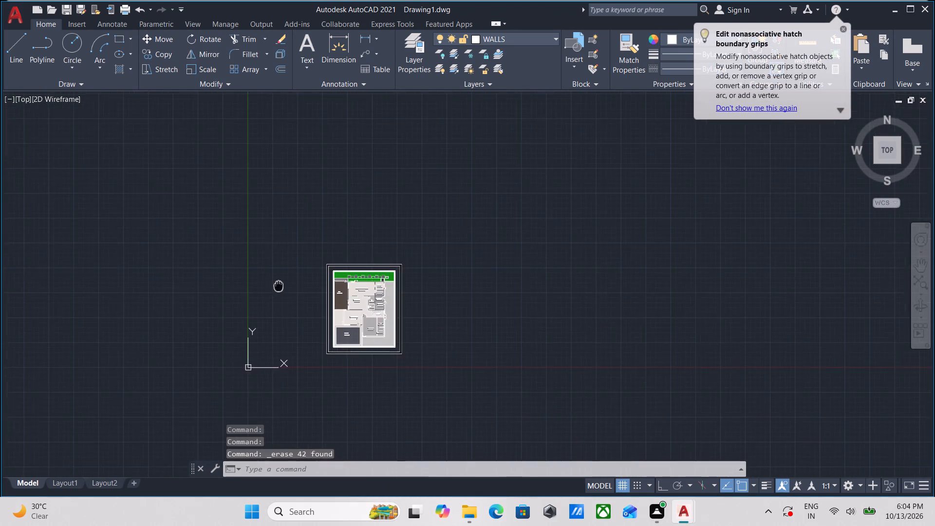
pyautogui.moveTo(264, 277); pyautogui.dragTo(213, 242, button='middle')
pyautogui.scroll(3, 281, 277)
pyautogui.scroll(2, 292, 322)
pyautogui.moveTo(308, 309); pyautogui.dragTo(266, 222, button='middle')
pyautogui.scroll(-3, 352, 296)
pyautogui.moveTo(353, 297); pyautogui.dragTo(271, 297, button='middle')
pyautogui.scroll(2, 266, 287)
pyautogui.moveTo(270, 286); pyautogui.dragTo(356, 398, button='middle')
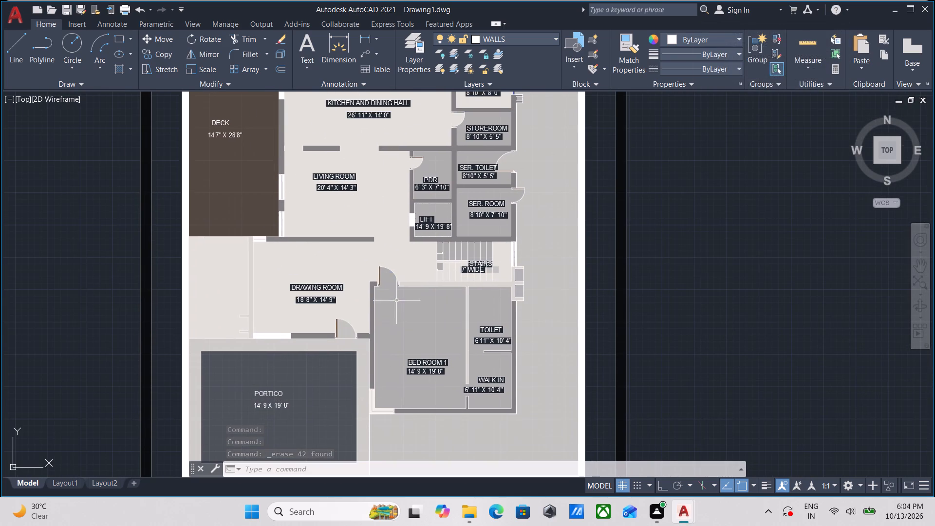
pyautogui.click(398, 247)
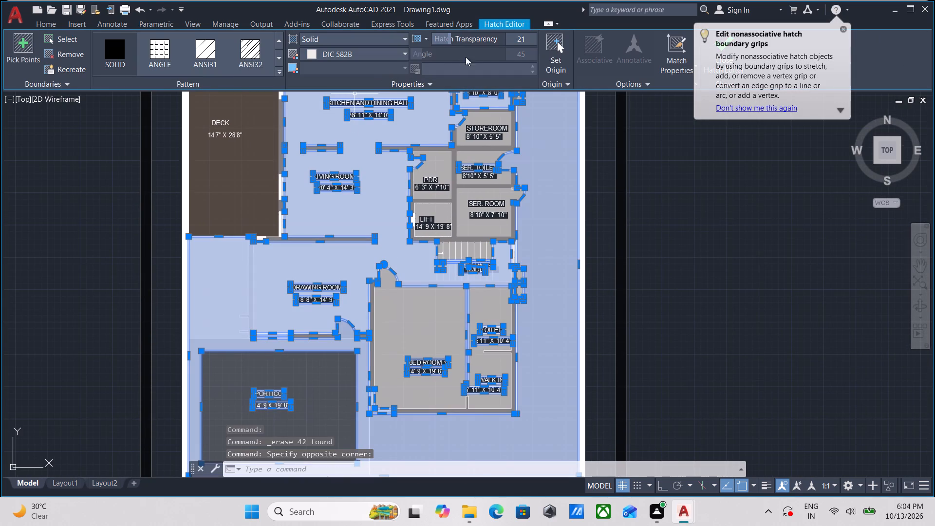
pyautogui.moveTo(444, 38); pyautogui.dragTo(507, 39)
pyautogui.press('Escape')
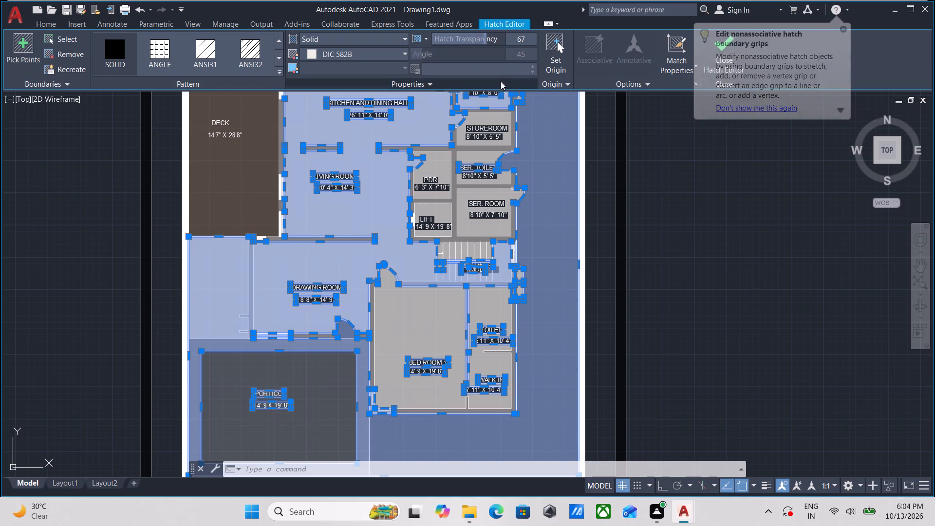
pyautogui.scroll(-1, 522, 183)
pyautogui.moveTo(522, 183); pyautogui.dragTo(494, 208, button='middle')
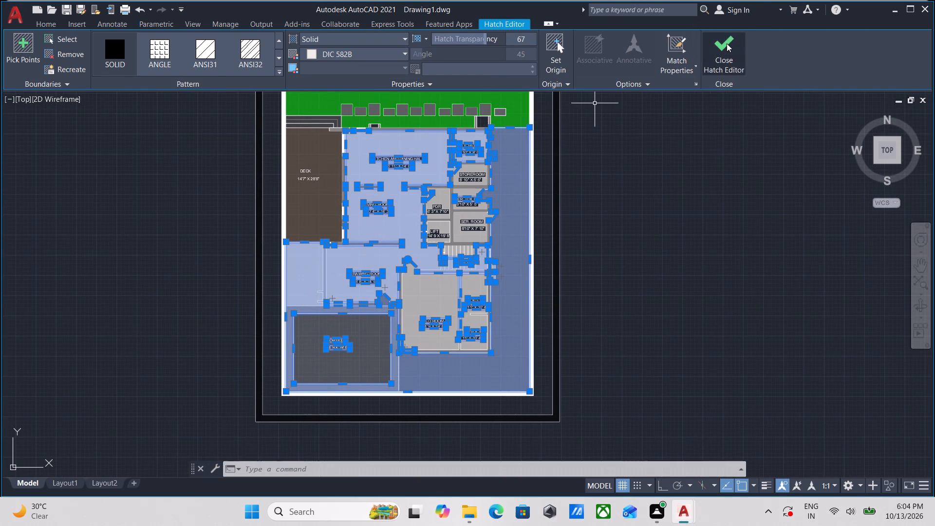
pyautogui.click(727, 43)
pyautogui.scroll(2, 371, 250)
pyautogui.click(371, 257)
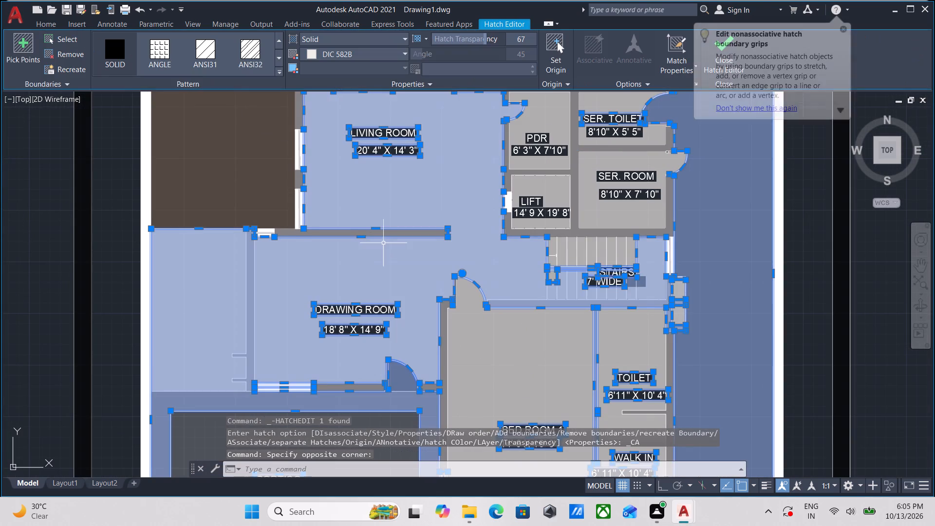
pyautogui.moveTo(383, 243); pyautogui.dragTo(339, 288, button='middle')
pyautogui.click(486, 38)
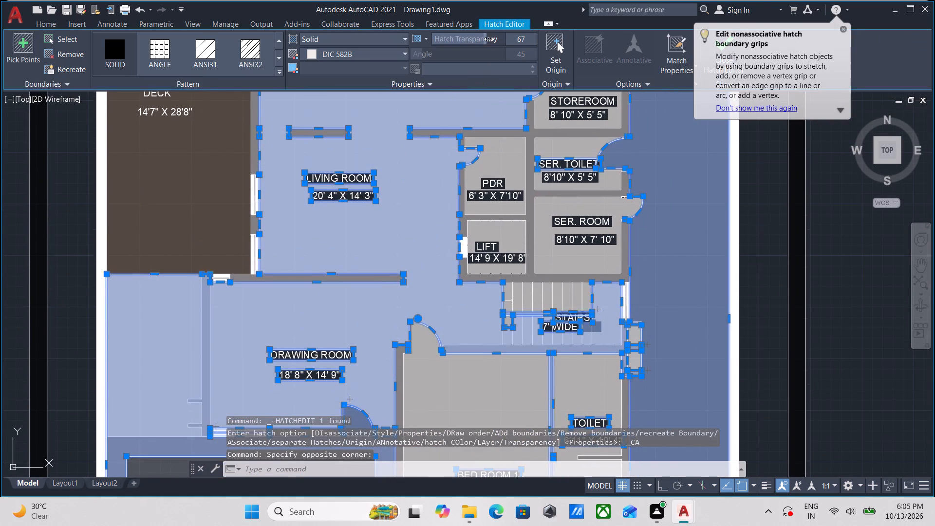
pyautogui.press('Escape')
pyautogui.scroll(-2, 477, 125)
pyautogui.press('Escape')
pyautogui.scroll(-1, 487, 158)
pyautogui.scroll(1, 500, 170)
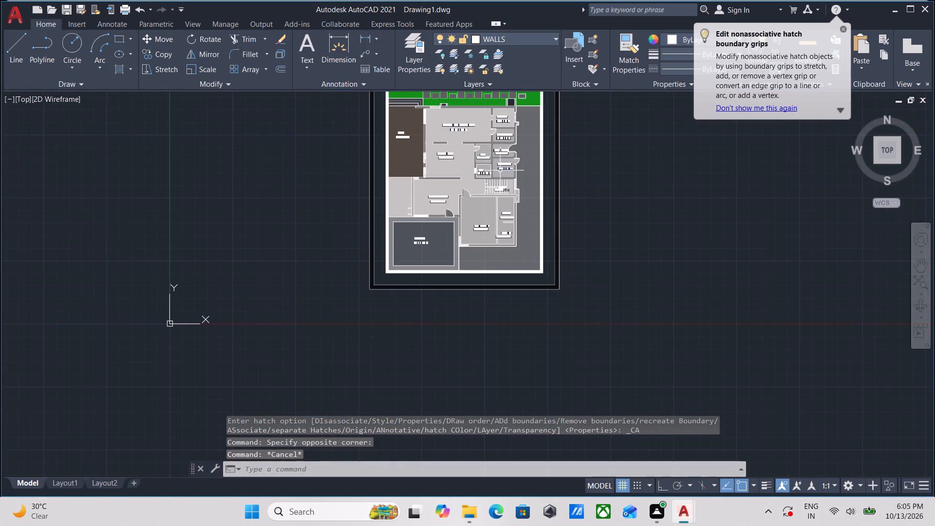
# Examine the hatched floor plan from the green strip and deck down to the portico and bedroom.
pyautogui.scroll(1, 500, 170)
pyautogui.moveTo(389, 198); pyautogui.dragTo(378, 233, button='middle')
pyautogui.scroll(-1, 379, 228)
pyautogui.moveTo(379, 228); pyautogui.dragTo(357, 264, button='middle')
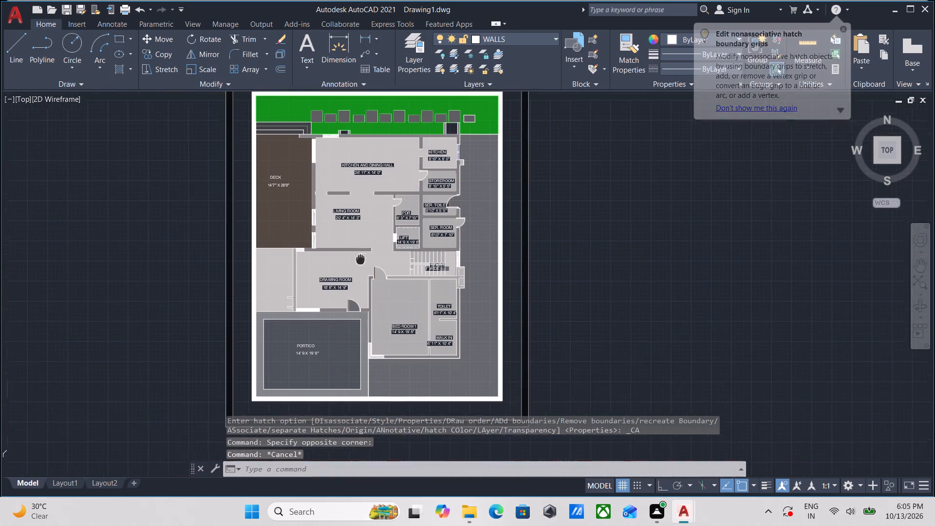
pyautogui.moveTo(357, 264); pyautogui.dragTo(355, 270, button='middle')
pyautogui.moveTo(342, 205); pyautogui.dragTo(359, 191, button='middle')
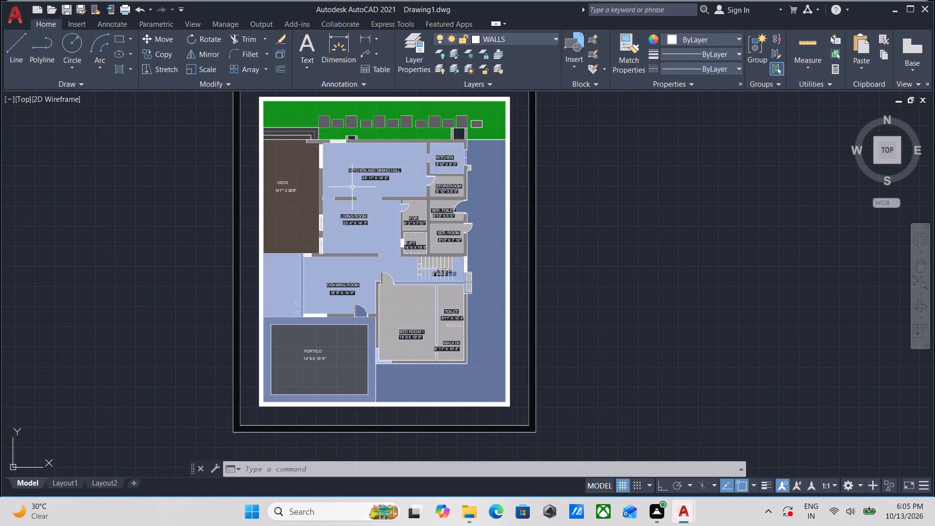
pyautogui.moveTo(327, 308); pyautogui.dragTo(325, 237, button='middle')
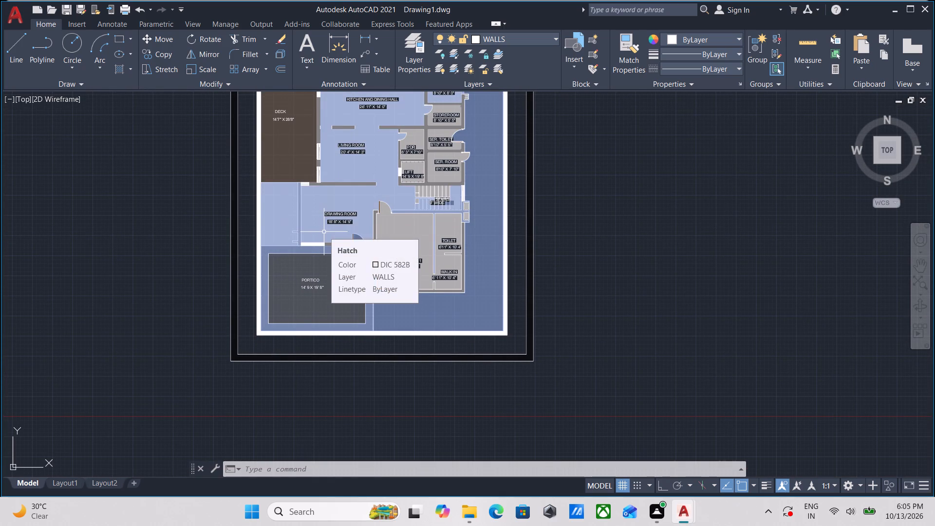
# Examine the empty drawing space beside and below the framed floor plan.
pyautogui.scroll(-1, 324, 232)
pyautogui.moveTo(324, 232); pyautogui.dragTo(66, 309, button='middle')
pyautogui.scroll(1, 197, 293)
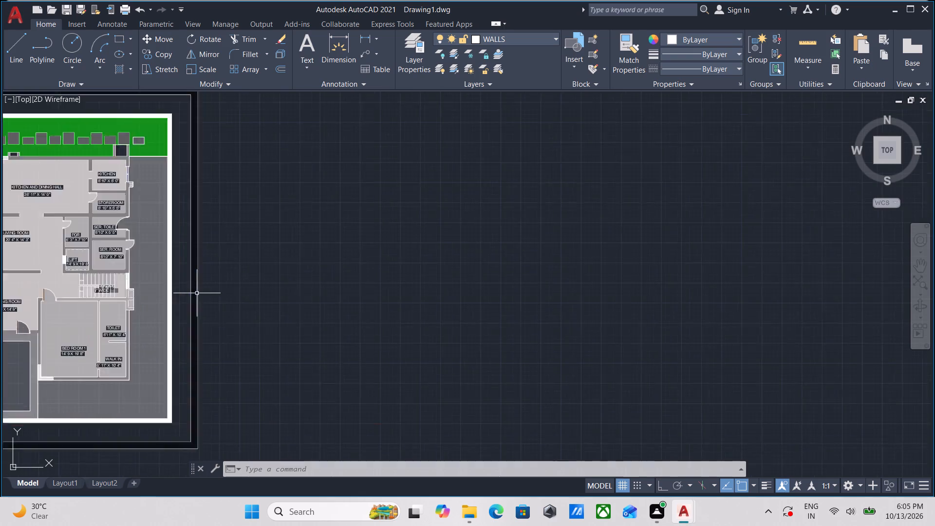
pyautogui.scroll(1, 197, 293)
pyautogui.moveTo(243, 289); pyautogui.dragTo(173, 296, button='middle')
pyautogui.moveTo(227, 271); pyautogui.dragTo(160, 292, button='middle')
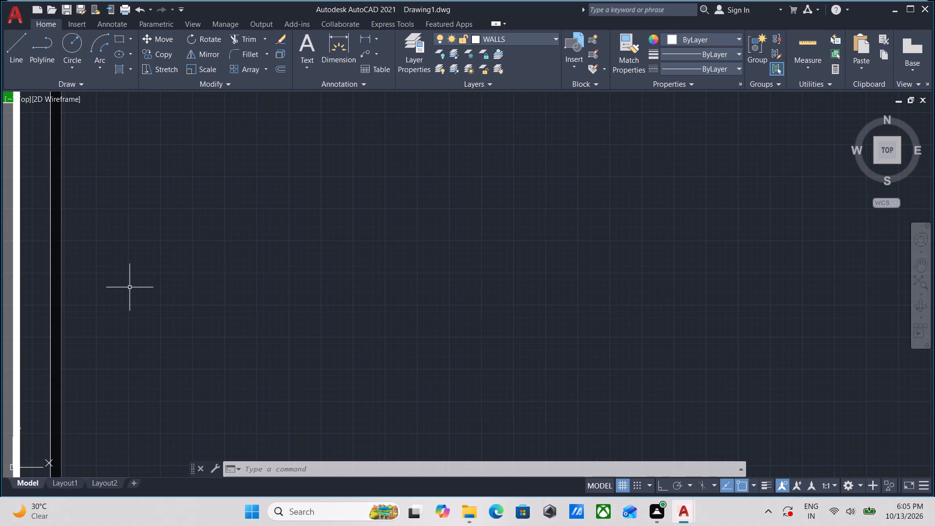
pyautogui.scroll(-2, 225, 264)
pyautogui.moveTo(245, 254); pyautogui.dragTo(374, 214, button='middle')
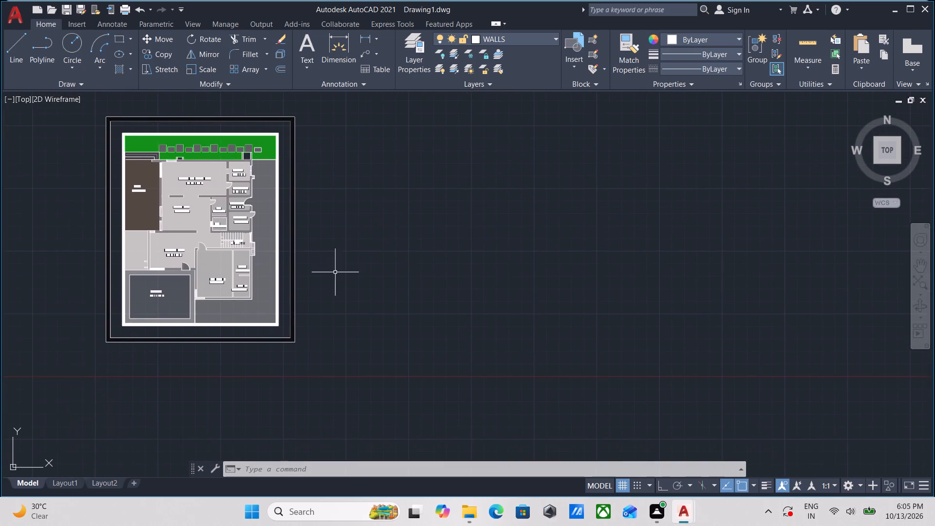
pyautogui.scroll(2, 281, 347)
pyautogui.moveTo(157, 423); pyautogui.dragTo(409, 345, button='middle')
pyautogui.moveTo(258, 331); pyautogui.dragTo(337, 370, button='middle')
pyautogui.scroll(1, 330, 366)
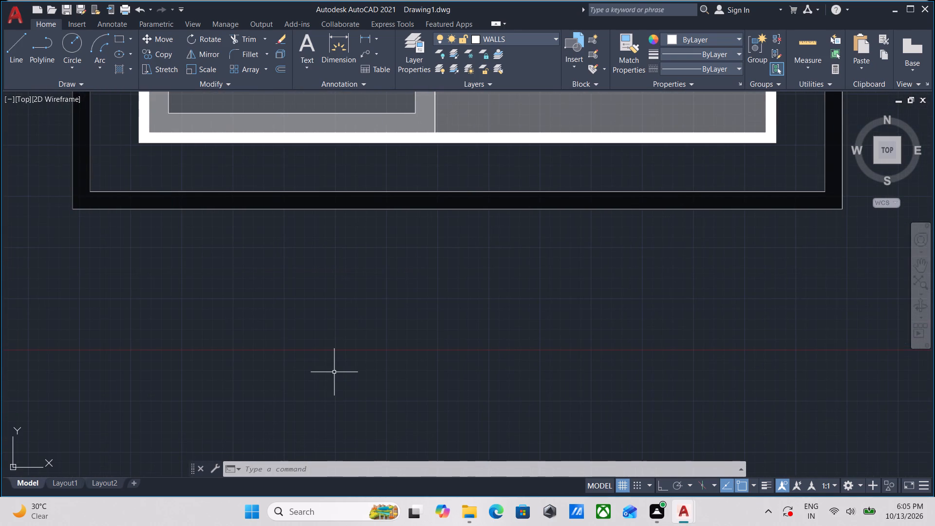
pyautogui.scroll(-1, 336, 371)
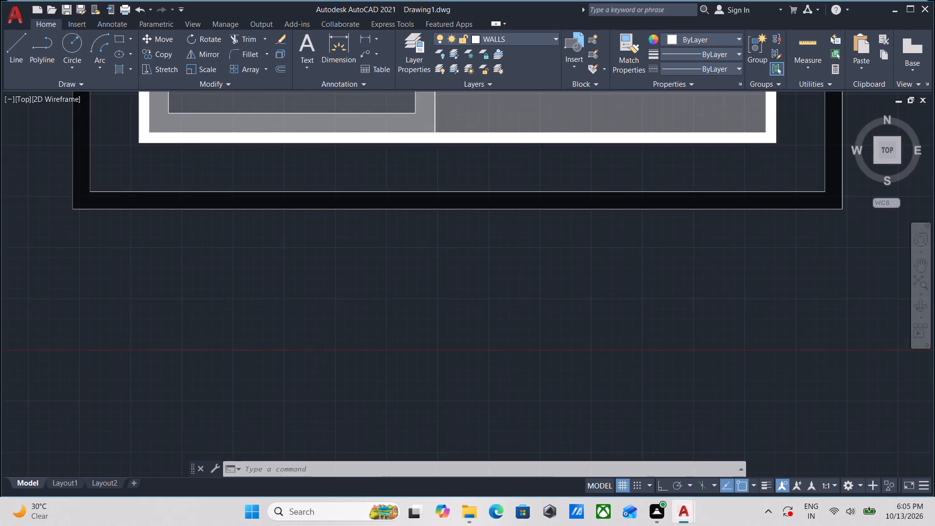
pyautogui.moveTo(336, 371); pyautogui.dragTo(53, 413, button='middle')
pyautogui.scroll(-1, 369, 313)
pyautogui.moveTo(368, 314); pyautogui.dragTo(262, 390, button='middle')
pyautogui.moveTo(441, 308); pyautogui.dragTo(275, 262, button='middle')
pyautogui.moveTo(337, 340); pyautogui.dragTo(395, 270, button='middle')
pyautogui.moveTo(331, 341); pyautogui.dragTo(335, 285, button='middle')
pyautogui.moveTo(362, 314); pyautogui.dragTo(284, 290, button='middle')
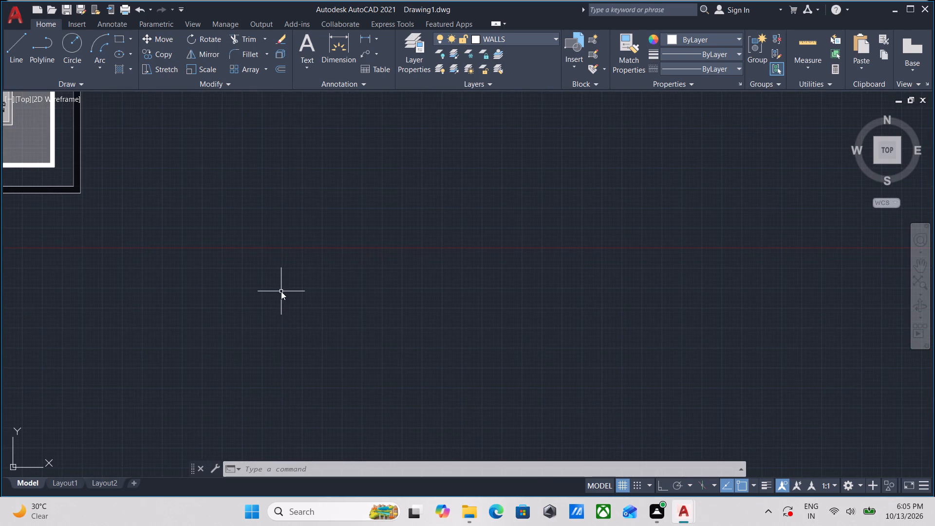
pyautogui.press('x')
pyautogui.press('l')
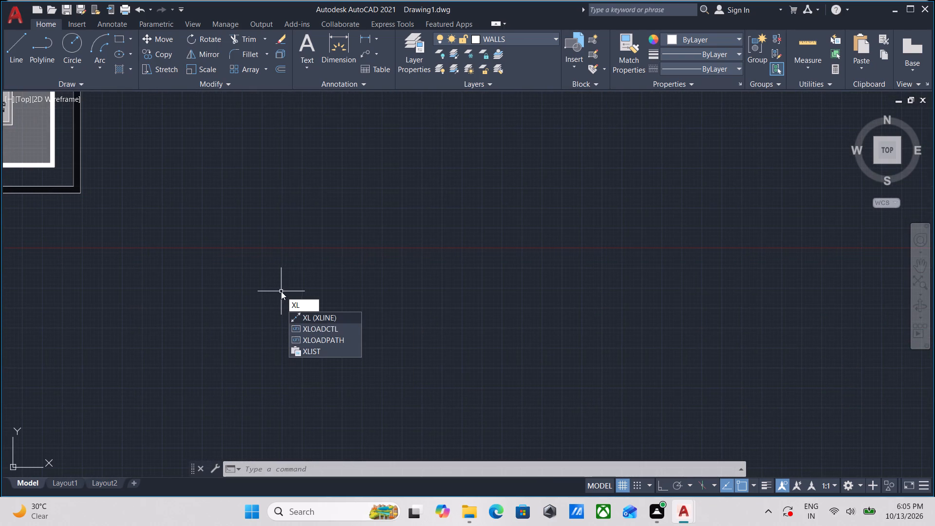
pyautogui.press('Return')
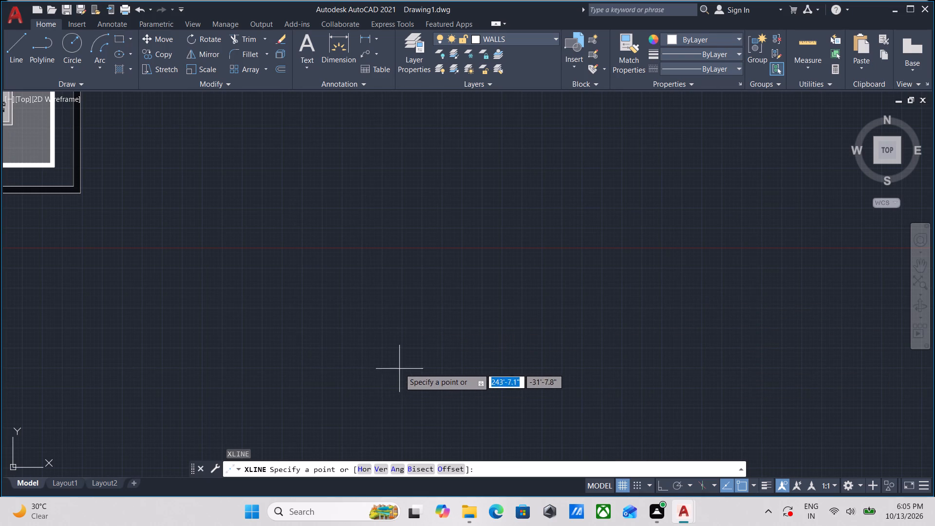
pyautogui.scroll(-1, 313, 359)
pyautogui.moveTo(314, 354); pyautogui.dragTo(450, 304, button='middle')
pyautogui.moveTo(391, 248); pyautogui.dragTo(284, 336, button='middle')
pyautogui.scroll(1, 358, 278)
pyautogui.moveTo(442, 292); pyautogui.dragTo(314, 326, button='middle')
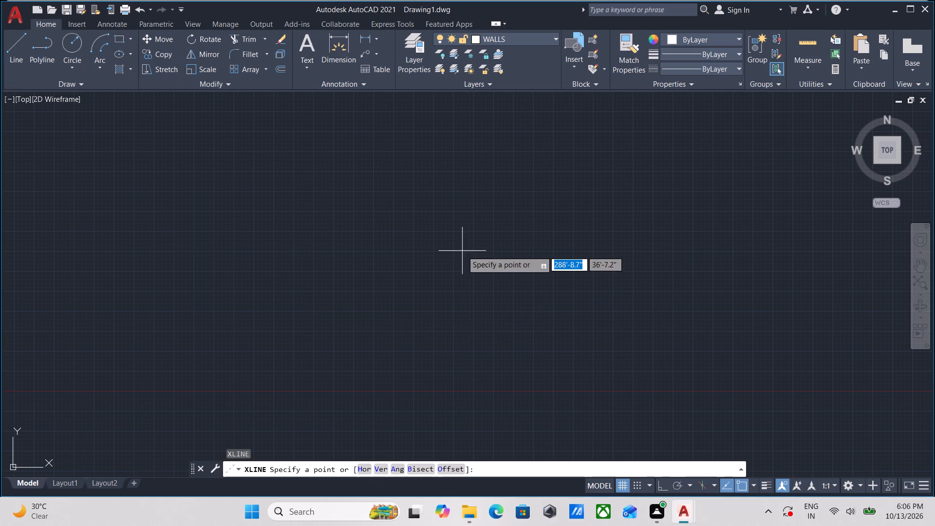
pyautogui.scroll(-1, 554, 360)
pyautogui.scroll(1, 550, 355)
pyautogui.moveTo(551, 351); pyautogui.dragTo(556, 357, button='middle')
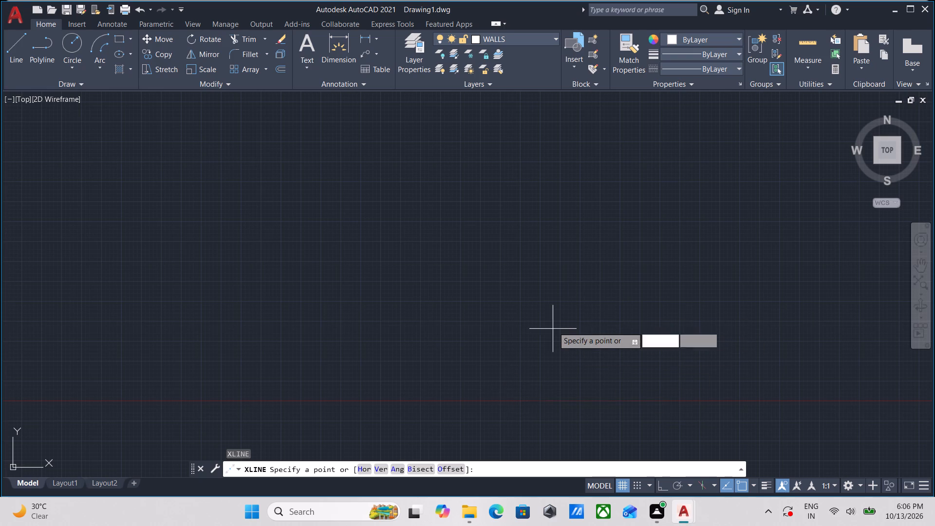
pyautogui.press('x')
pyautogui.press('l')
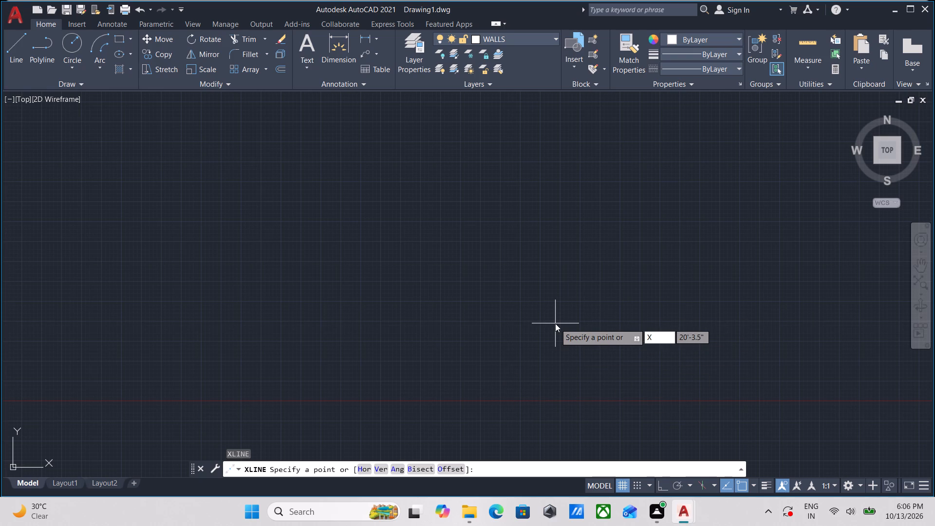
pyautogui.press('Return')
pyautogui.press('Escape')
# Draw a vertical construction line (XLINE) in the empty space east of the floor plan, with Ortho turned on.
pyautogui.press('x')
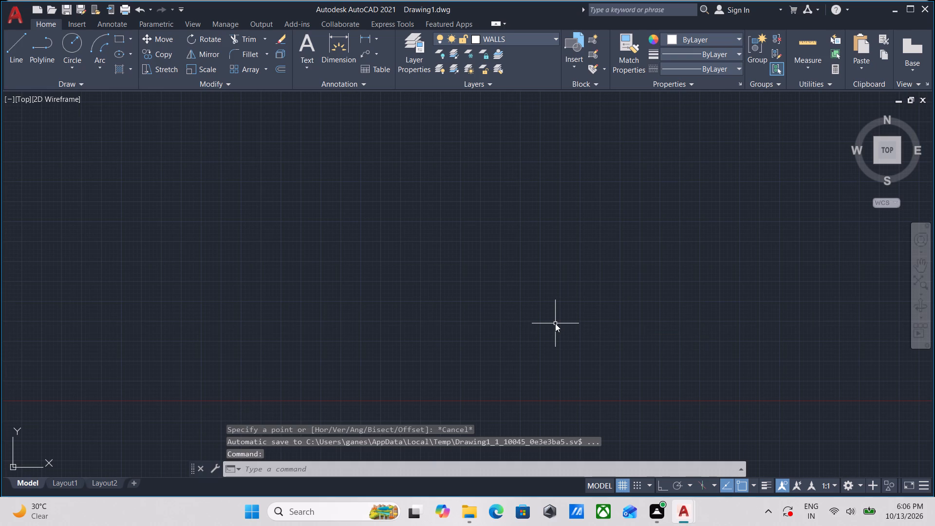
pyautogui.press('l')
pyautogui.press('Return')
pyautogui.click(607, 236)
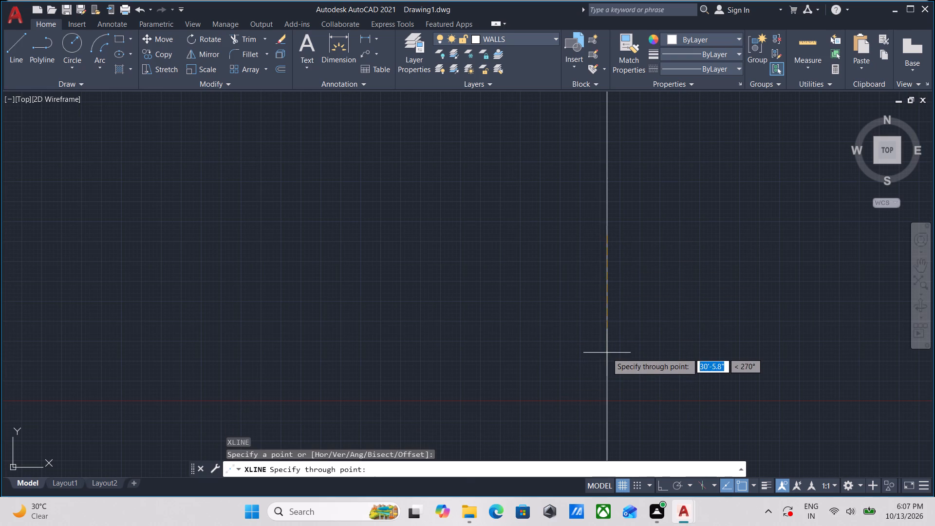
pyautogui.scroll(-3, 612, 343)
pyautogui.scroll(-1, 614, 389)
pyautogui.moveTo(613, 386); pyautogui.dragTo(610, 376, button='middle')
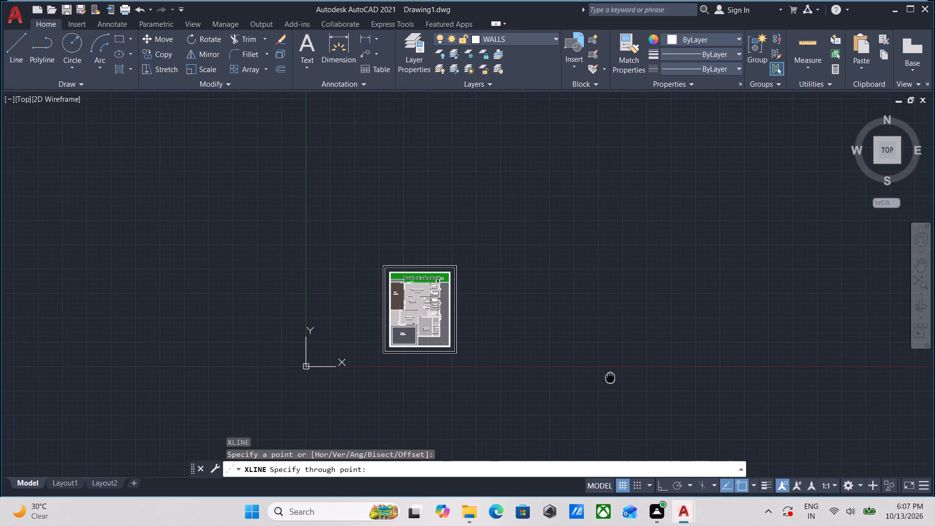
pyautogui.moveTo(610, 376); pyautogui.dragTo(609, 373, button='middle')
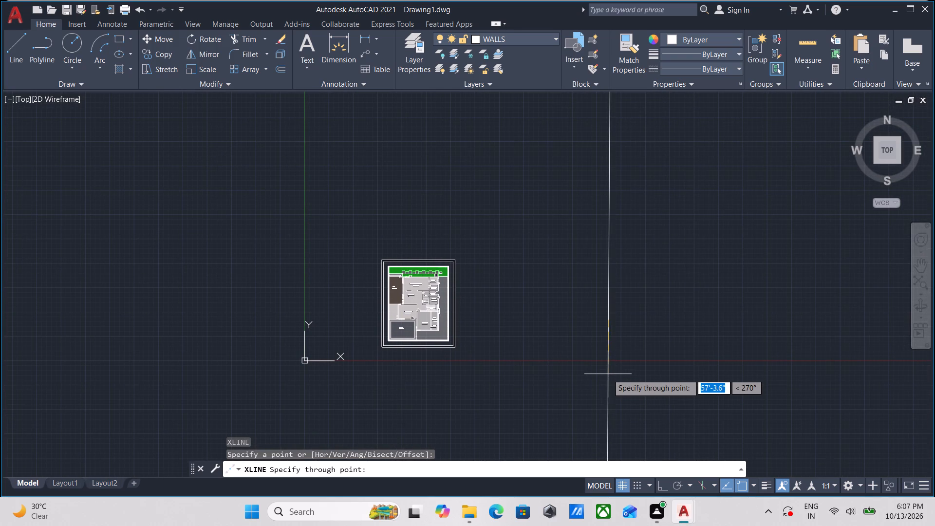
pyautogui.press('F8')
pyautogui.scroll(1, 606, 382)
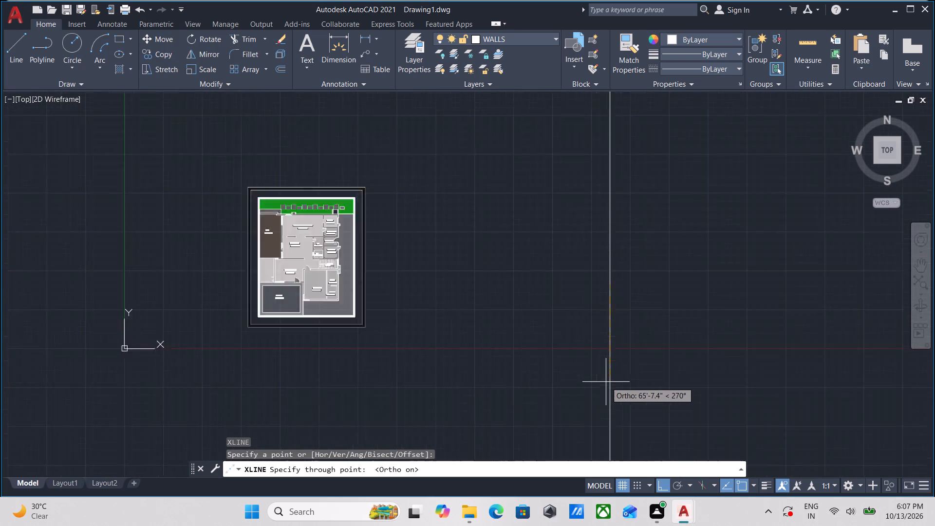
pyautogui.scroll(1, 606, 382)
pyautogui.moveTo(609, 380); pyautogui.dragTo(616, 306, button='middle')
pyautogui.click(609, 360)
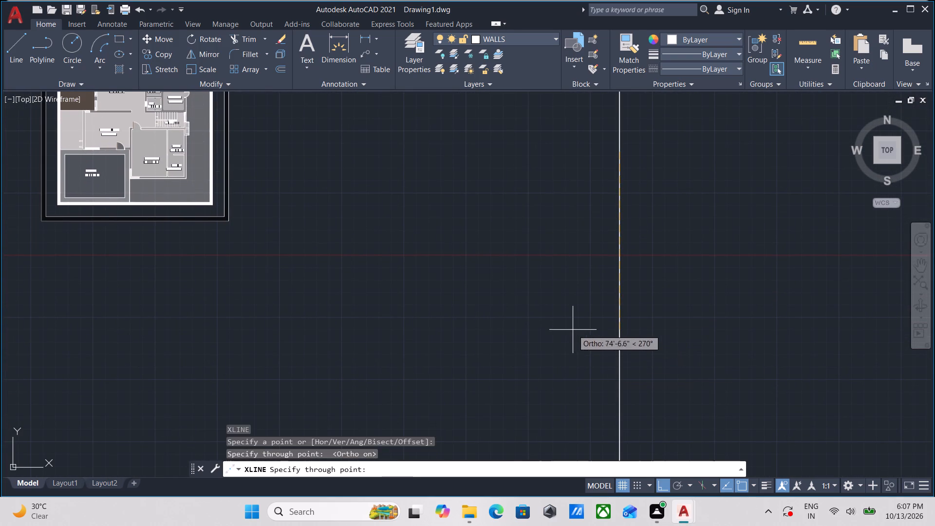
pyautogui.press('Escape')
pyautogui.scroll(-1, 631, 373)
pyautogui.moveTo(631, 373); pyautogui.dragTo(653, 350, button='middle')
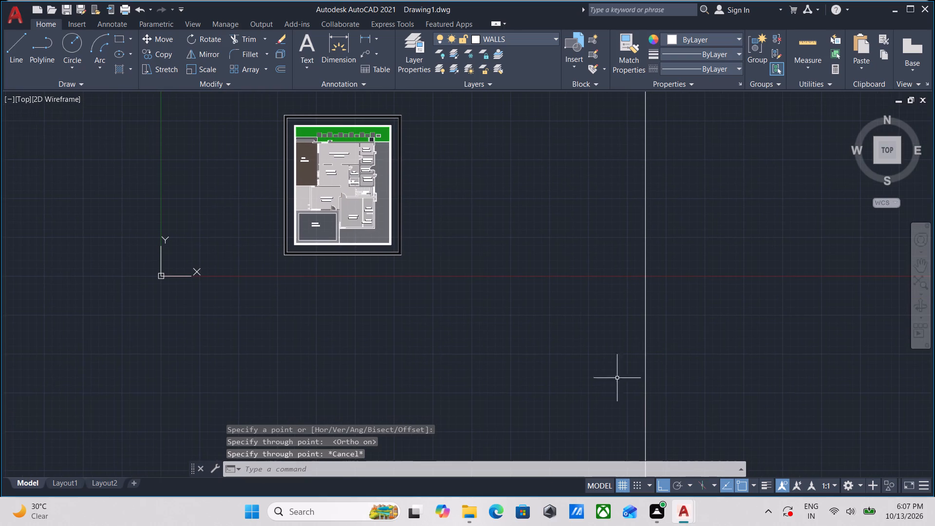
# Draw a horizontal construction line (XLINE) below the floor plan's level, crossing the vertical construction line.
pyautogui.write('XL')
pyautogui.press('Return')
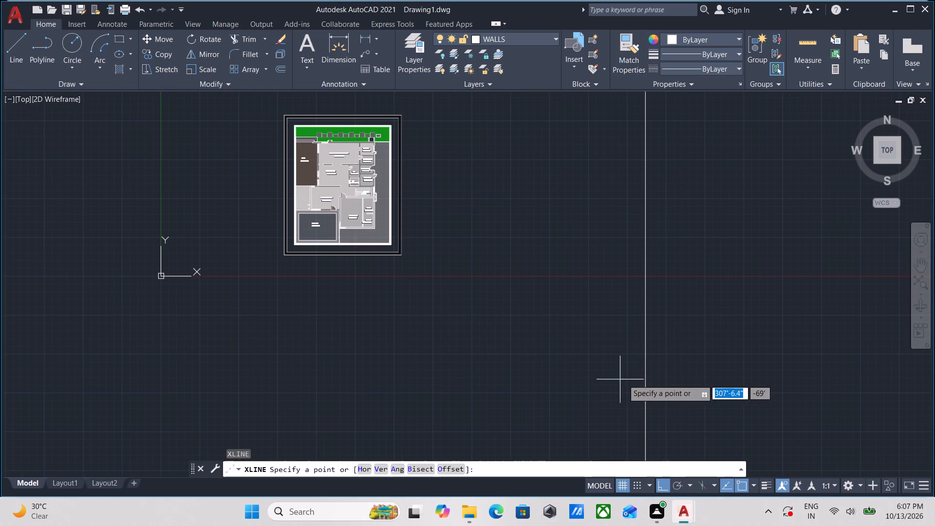
pyautogui.click(648, 373)
pyautogui.click(535, 374)
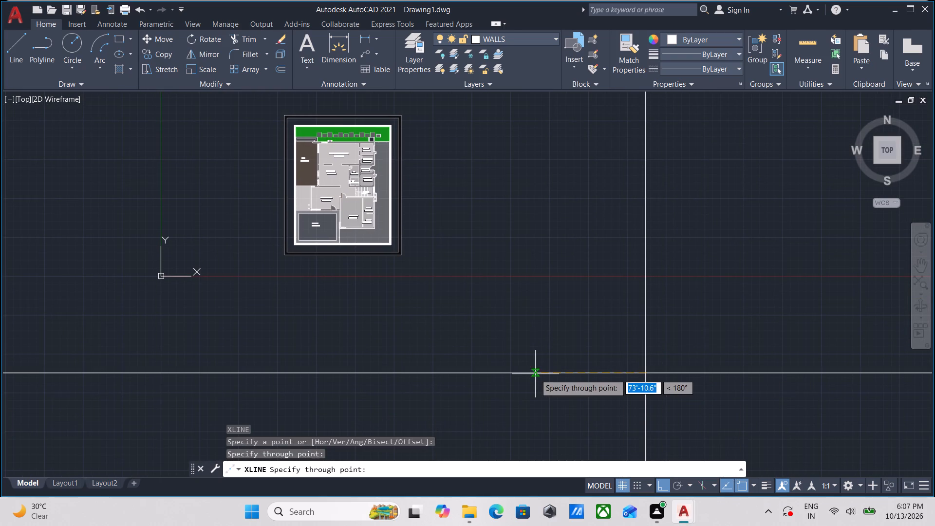
pyautogui.press('Escape')
pyautogui.scroll(1, 702, 427)
pyautogui.moveTo(699, 426); pyautogui.dragTo(580, 424, button='middle')
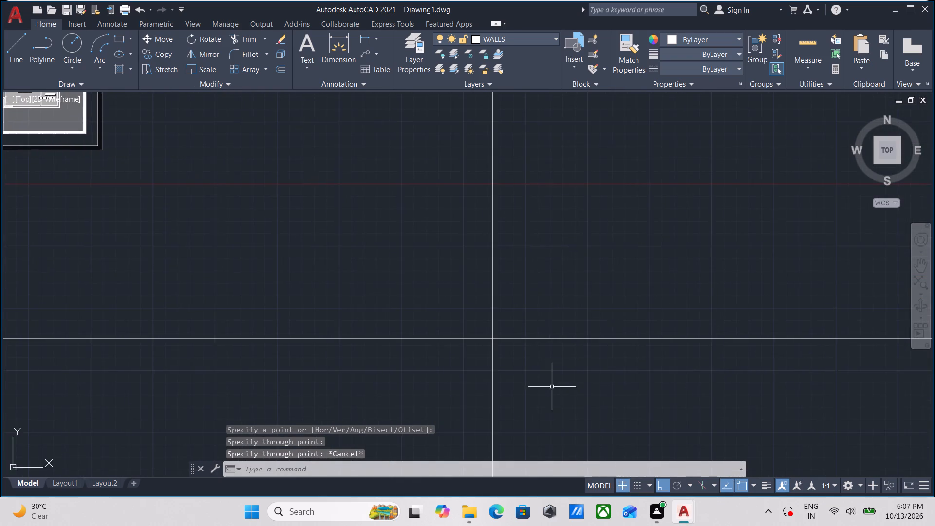
pyautogui.scroll(2, 549, 383)
pyautogui.moveTo(547, 379); pyautogui.dragTo(563, 364, button='middle')
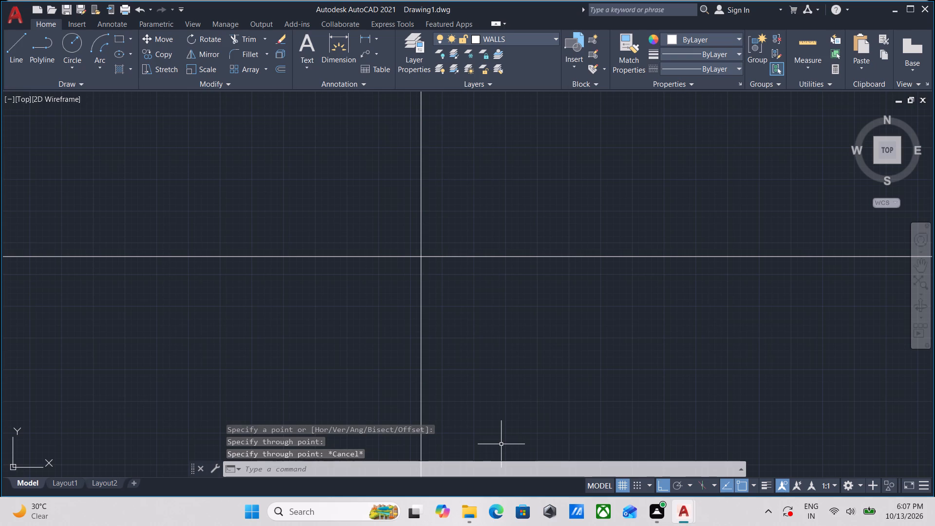
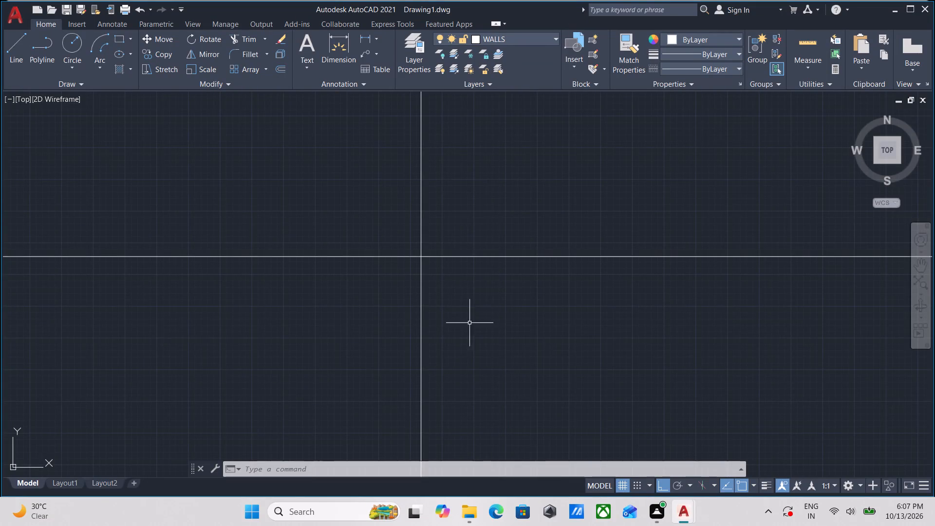
# Erase the existing horizontal and vertical construction lines that cross in the empty area below the floor plan.
pyautogui.scroll(-1, 469, 323)
pyautogui.moveTo(476, 320); pyautogui.dragTo(541, 288, button='middle')
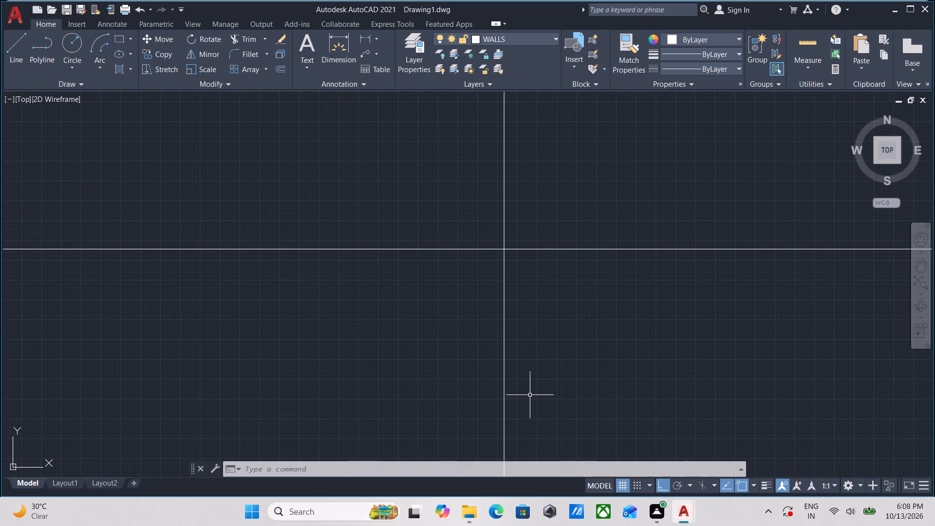
pyautogui.scroll(-2, 544, 357)
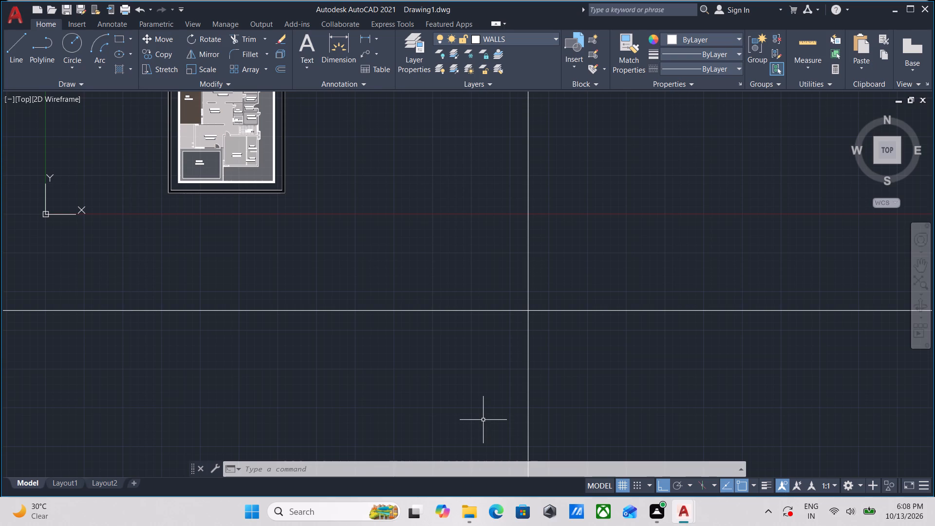
pyautogui.scroll(1, 568, 380)
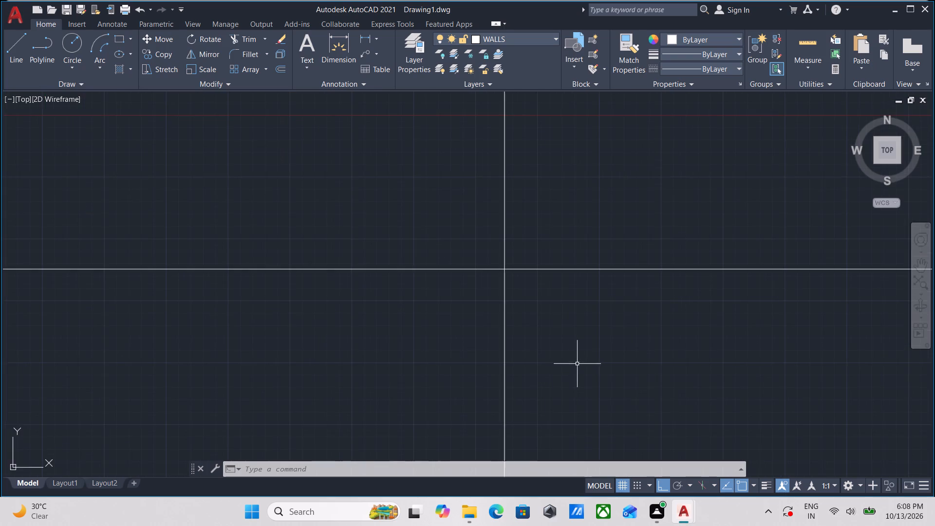
pyautogui.moveTo(577, 364); pyautogui.dragTo(532, 366, button='middle')
pyautogui.click(481, 300)
pyautogui.click(428, 240)
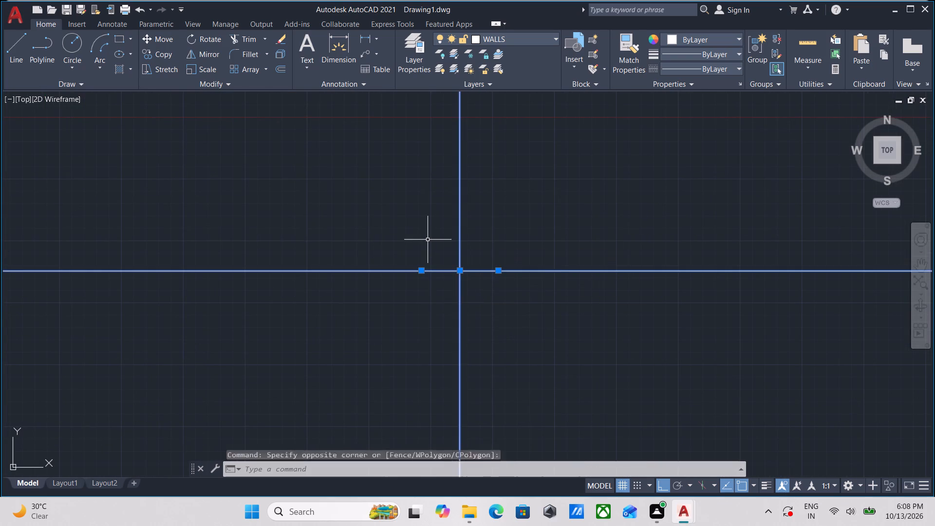
pyautogui.rightClick(427, 240)
pyautogui.click(487, 286)
# Draw a vertical and a horizontal construction line (XLINE) through one point in the empty space to the right of the floor plan.
pyautogui.scroll(-2, 511, 271)
pyautogui.moveTo(506, 275); pyautogui.dragTo(374, 341, button='middle')
pyautogui.scroll(-1, 413, 296)
pyautogui.moveTo(413, 296); pyautogui.dragTo(400, 305, button='middle')
pyautogui.scroll(2, 331, 251)
pyautogui.moveTo(293, 245); pyautogui.dragTo(321, 270, button='middle')
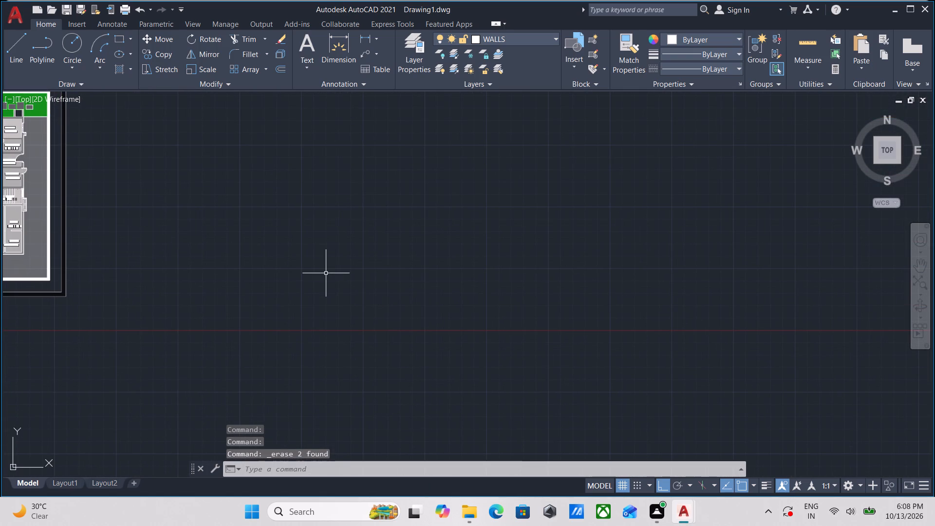
pyautogui.write('XL')
pyautogui.press('Return')
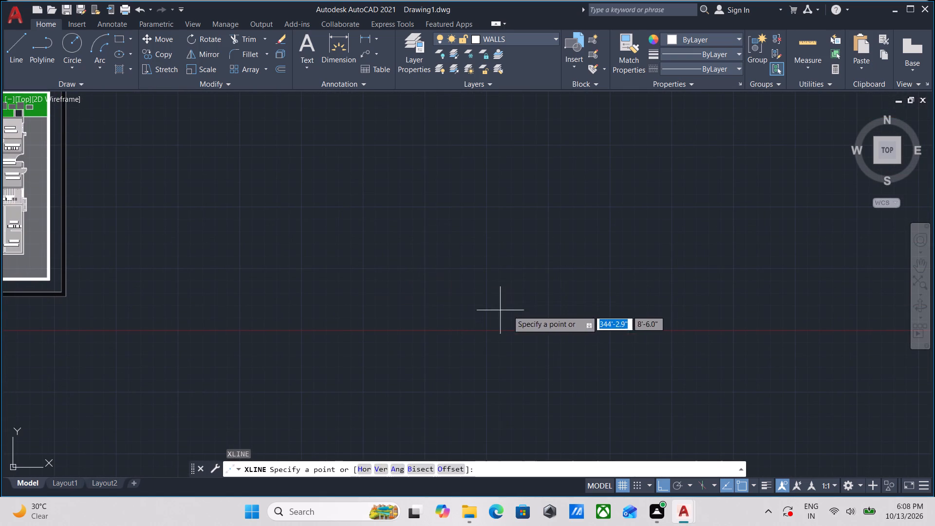
pyautogui.click(549, 303)
pyautogui.click(549, 343)
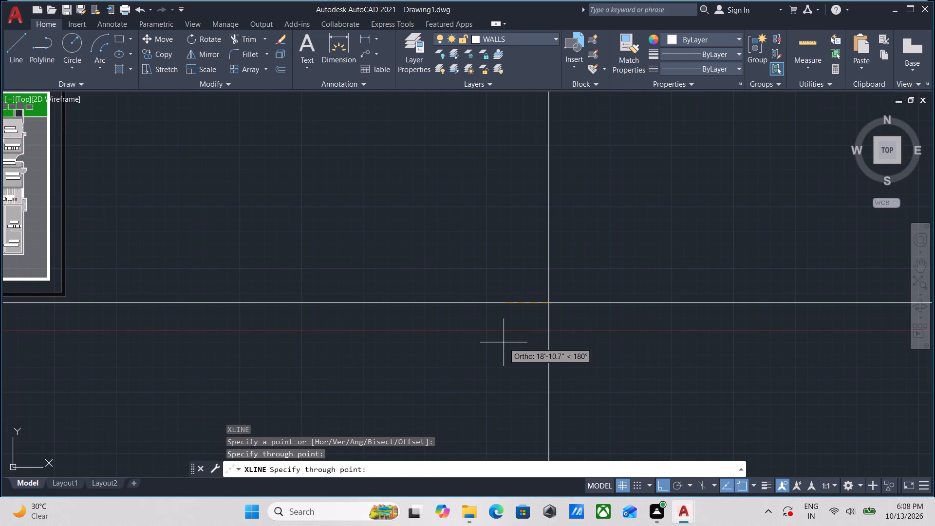
pyautogui.click(503, 342)
pyautogui.press('Escape')
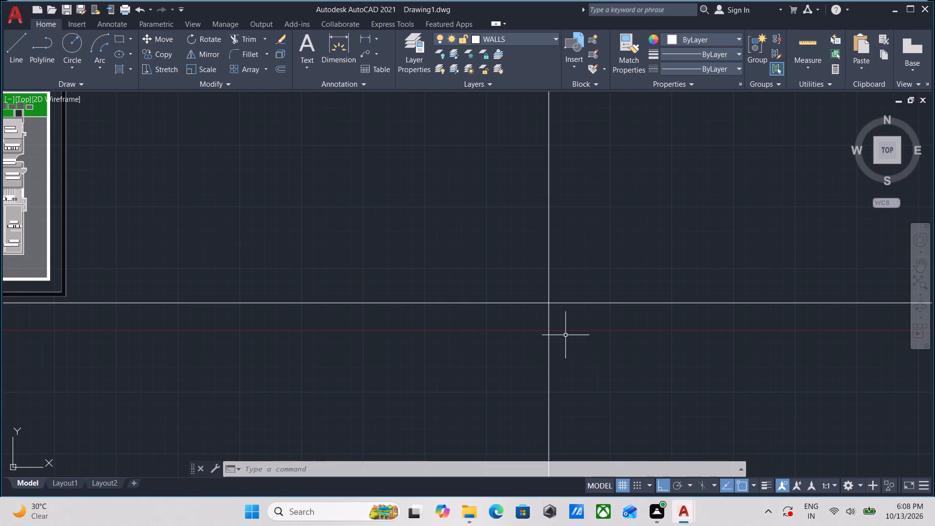
# Offset the vertical construction line 10" to the left.
pyautogui.moveTo(579, 322); pyautogui.dragTo(599, 279, button='middle')
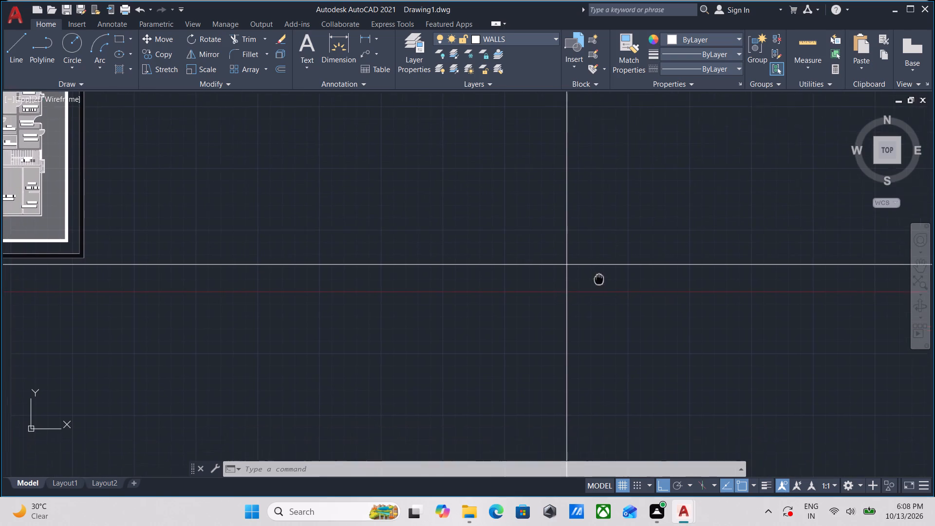
pyautogui.moveTo(581, 354); pyautogui.dragTo(604, 291, button='middle')
pyautogui.click(602, 351)
pyautogui.click(559, 346)
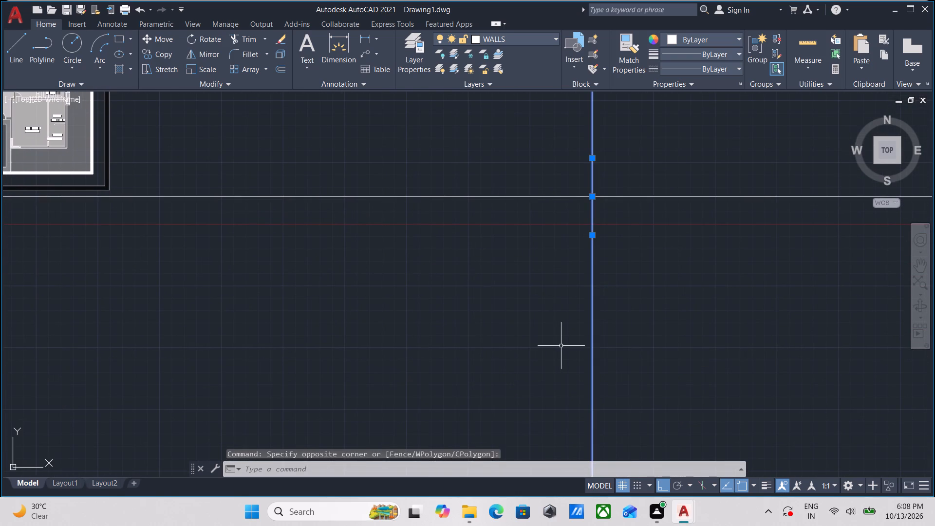
pyautogui.moveTo(561, 348); pyautogui.dragTo(594, 349, button='middle')
pyautogui.press('o')
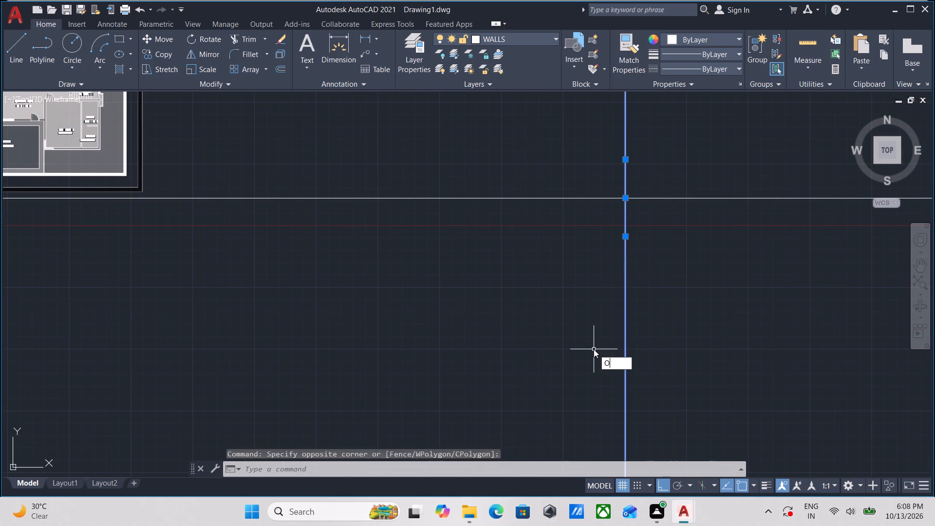
pyautogui.press('Return')
pyautogui.click(624, 333)
pyautogui.click(580, 331)
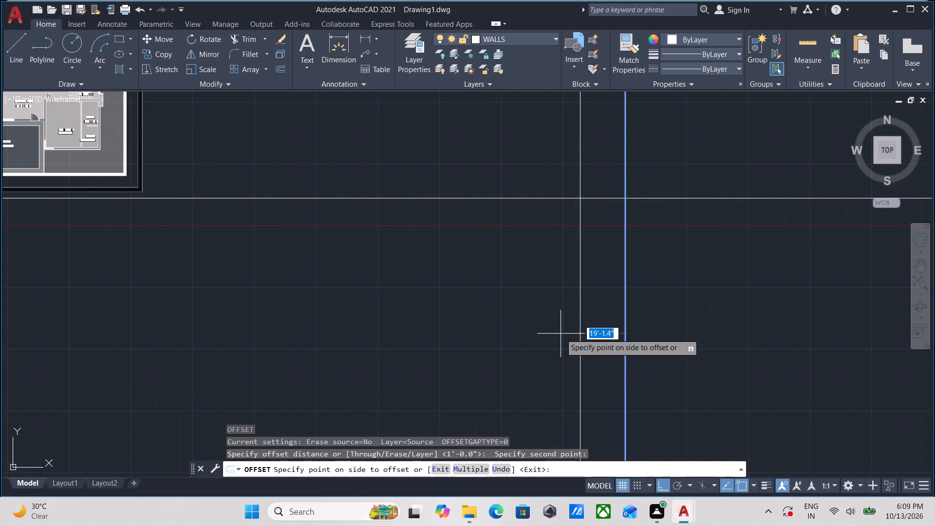
pyautogui.write('10')
pyautogui.hotkey('shift', '"')
pyautogui.press('Return')
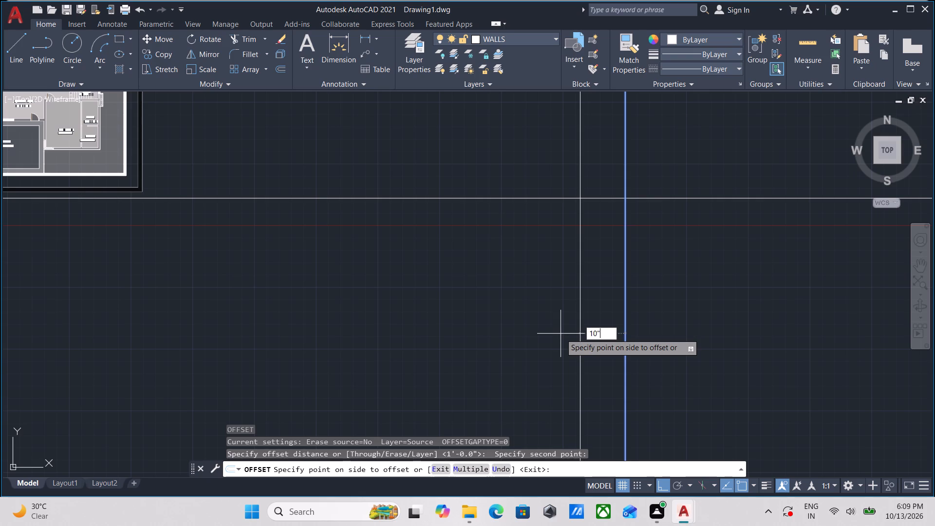
# Offset the horizontal construction line 10" downward to form the top wall thickness.
pyautogui.scroll(3, 596, 222)
pyautogui.moveTo(614, 213); pyautogui.dragTo(498, 304, button='middle')
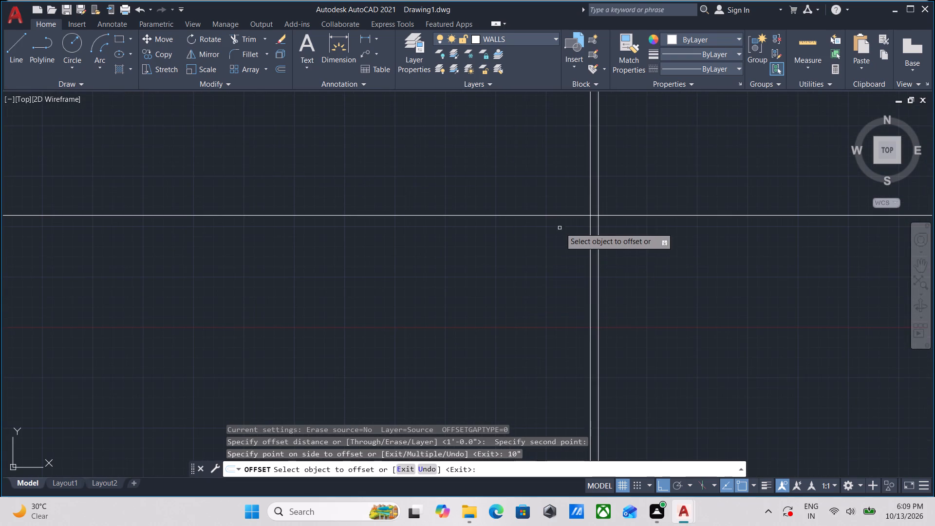
pyautogui.click(556, 214)
pyautogui.write('10"')
pyautogui.press('Return')
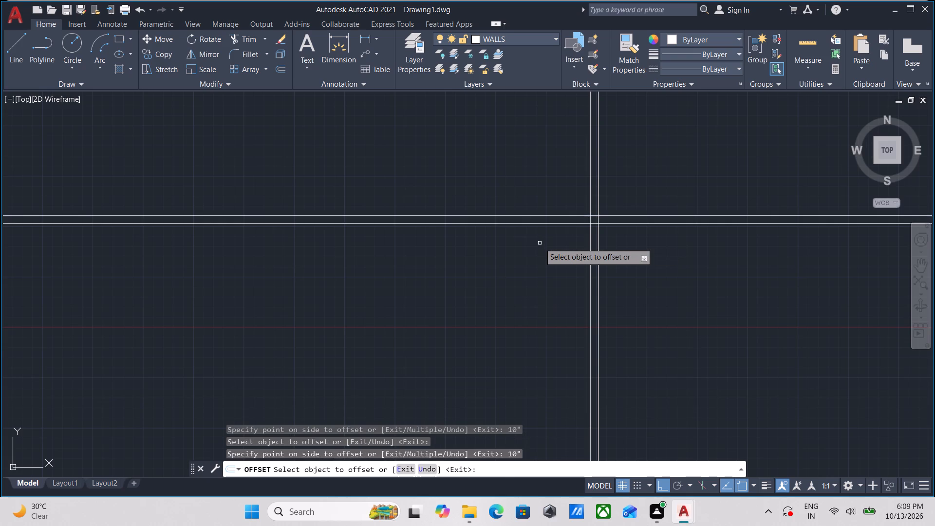
# Offset the inner line of the right-hand vertical wall pair 9'10" to the left.
pyautogui.click(589, 278)
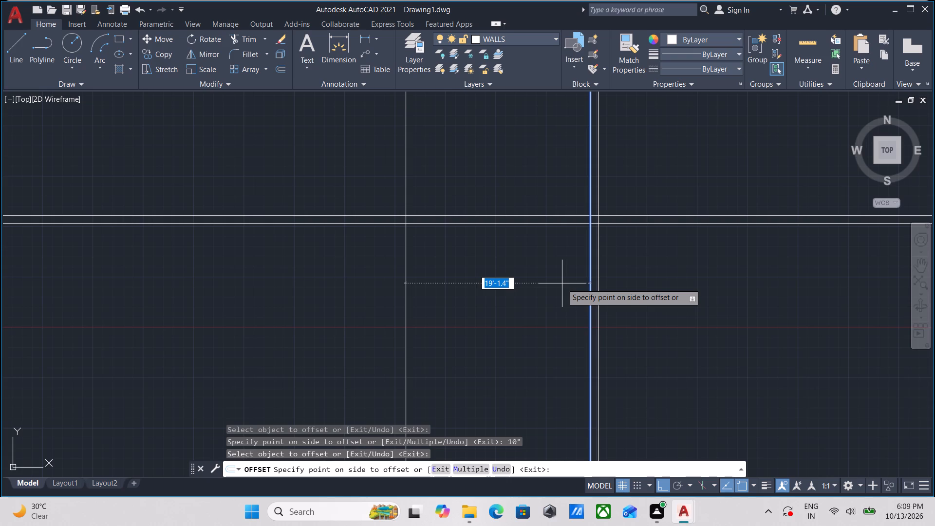
pyautogui.press('9')
pyautogui.press("'")
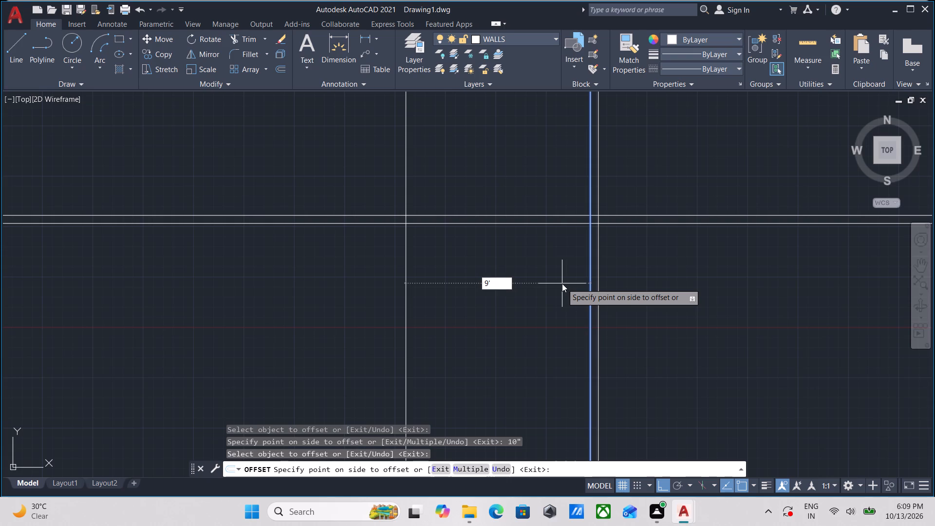
pyautogui.write('10')
pyautogui.hotkey('shift', '"')
pyautogui.press('Return')
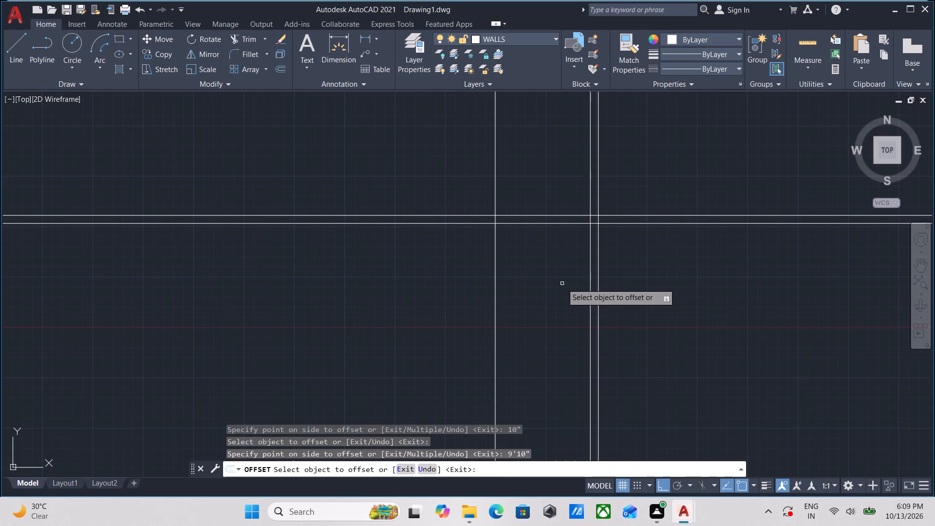
# Offset the leftmost vertical line 4.5" to the left to form a partition wall.
pyautogui.moveTo(526, 308); pyautogui.dragTo(583, 314, button='middle')
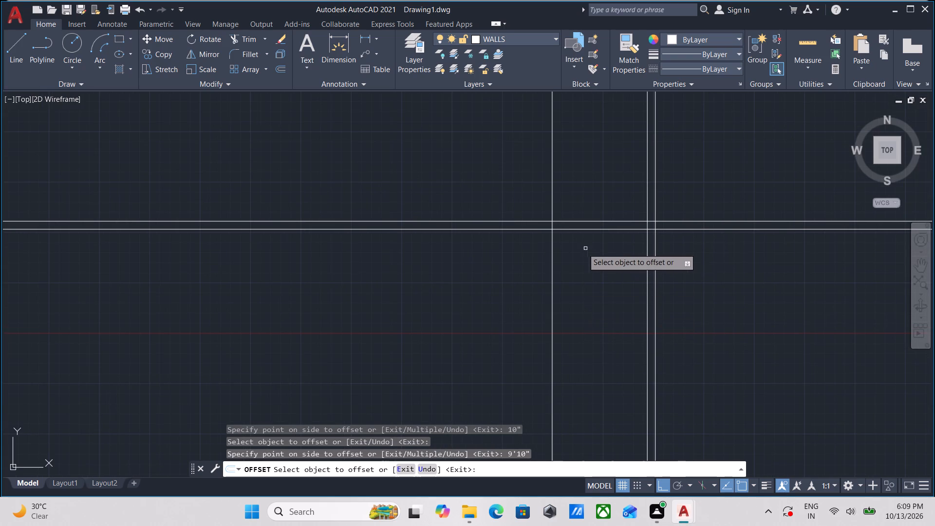
pyautogui.click(551, 296)
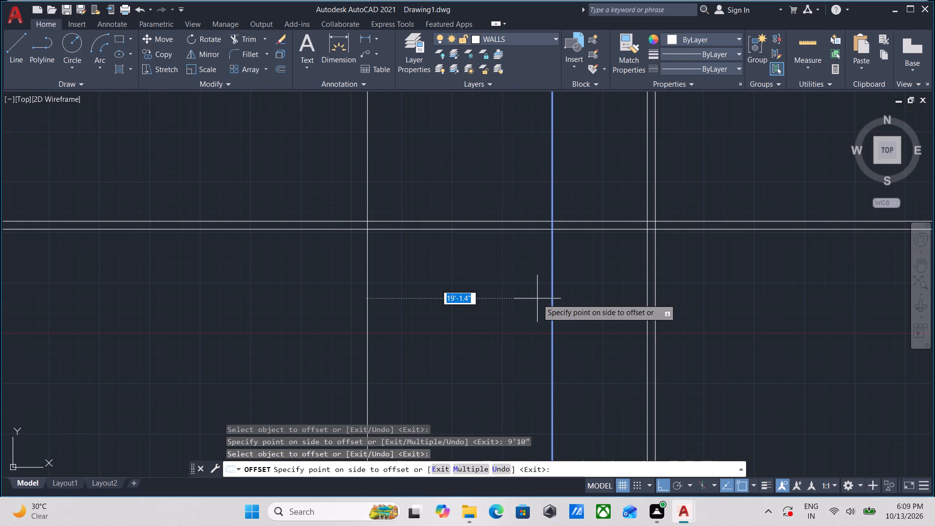
pyautogui.press('5')
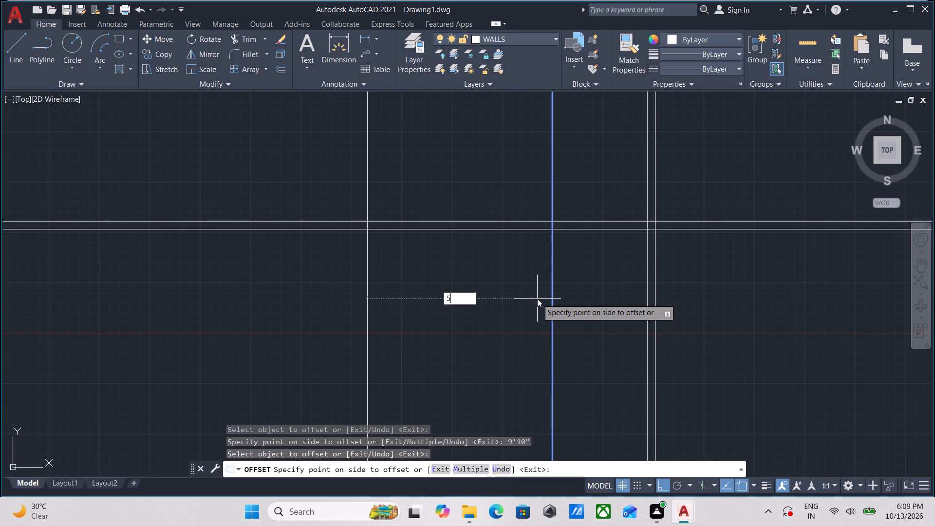
pyautogui.press('BackSpace')
pyautogui.write('4.5')
pyautogui.press('Return')
# Offset the left line of the 4.5" partition wall 7'10" to the left.
pyautogui.scroll(-1, 537, 295)
pyautogui.scroll(1, 537, 295)
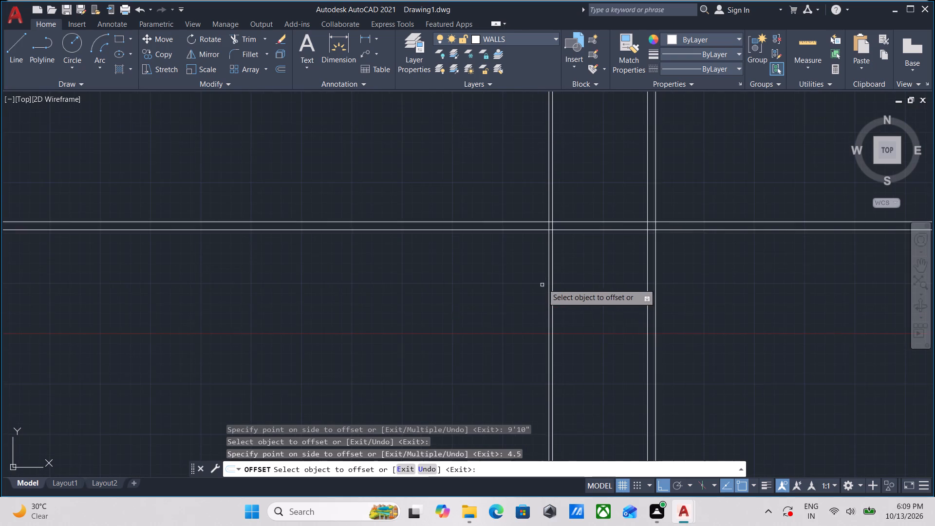
pyautogui.scroll(1, 544, 273)
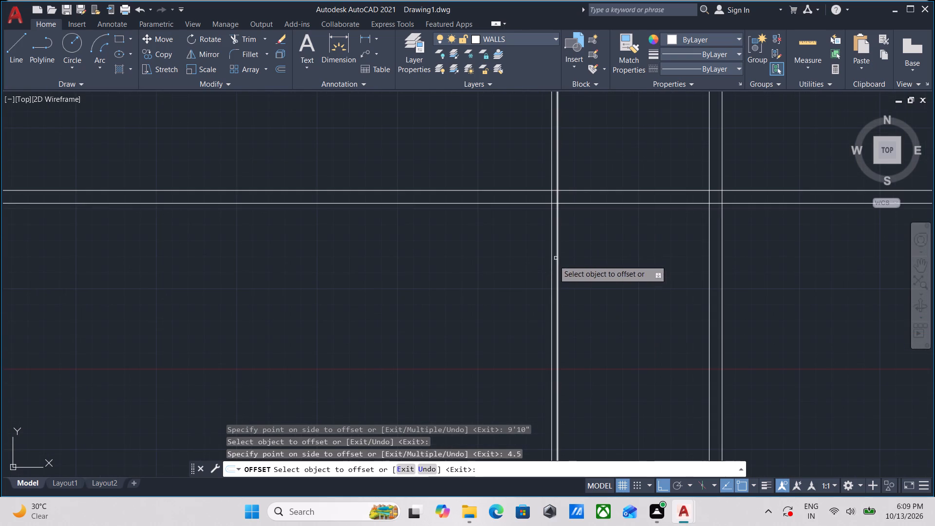
pyautogui.click(551, 260)
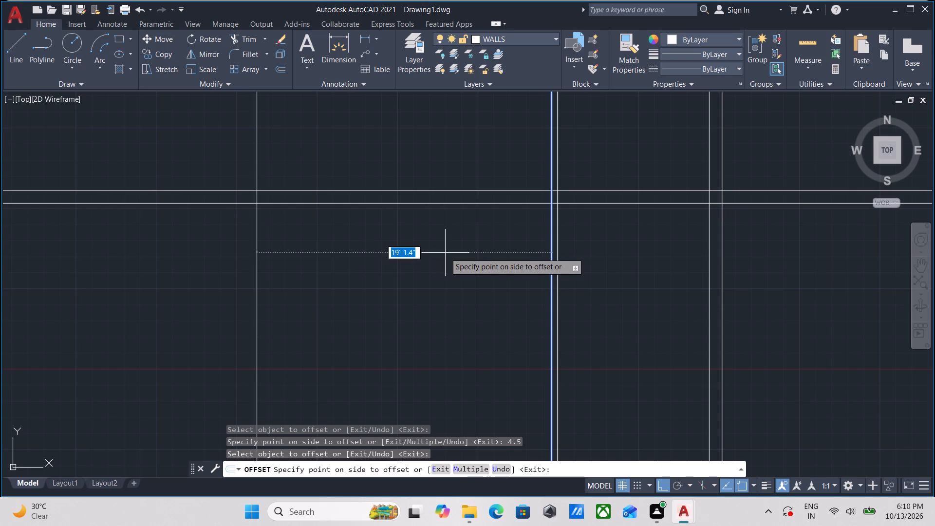
pyautogui.write("7'")
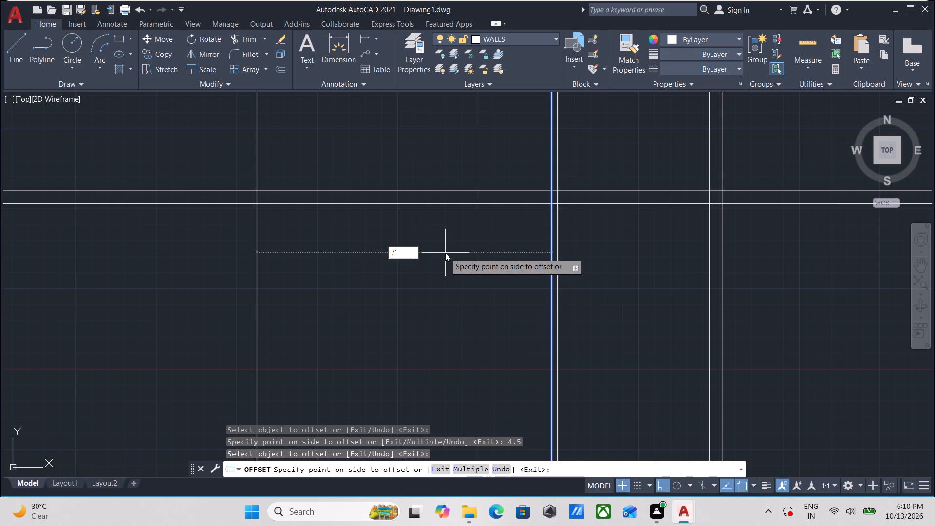
pyautogui.write('10')
pyautogui.hotkey('shift', '"')
pyautogui.press('Return')
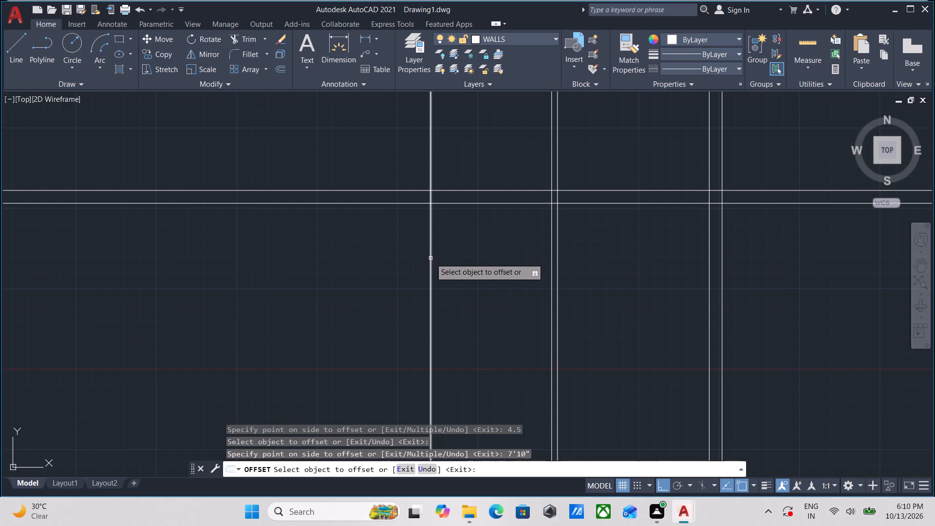
# Offset the leftmost vertical line 10" to the left to form the outer wall thickness.
pyautogui.click(430, 258)
pyautogui.write('10')
pyautogui.hotkey('shift', '"')
pyautogui.press('Return')
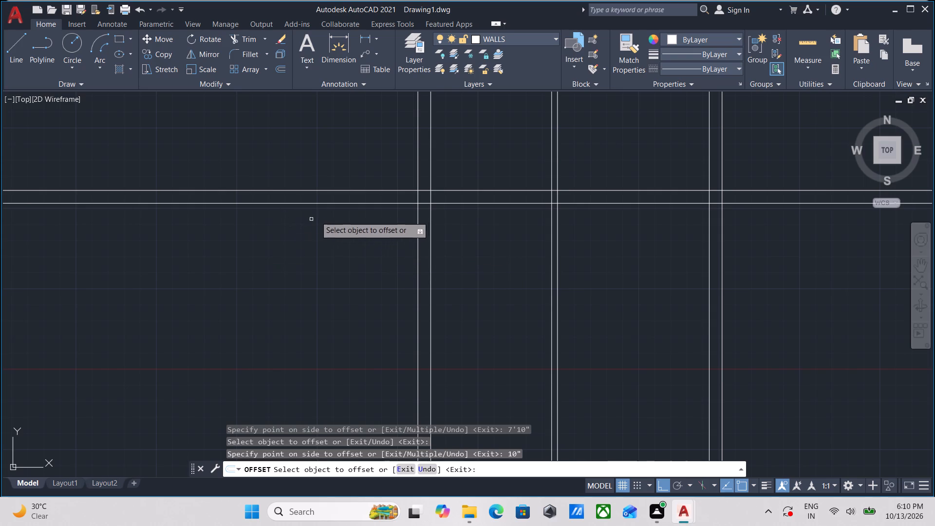
# Offset the lower line of the top horizontal wall pair 7'5" downward.
pyautogui.click(335, 202)
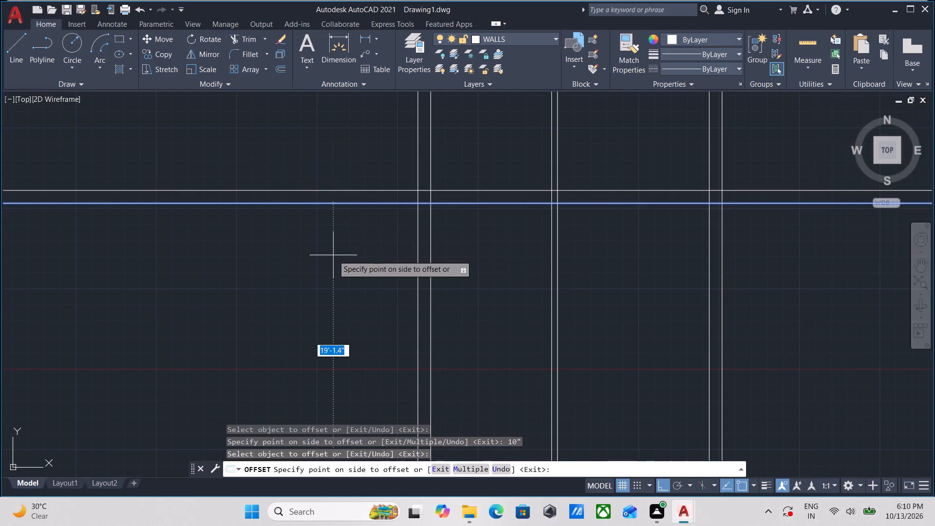
pyautogui.press('7')
pyautogui.press("'")
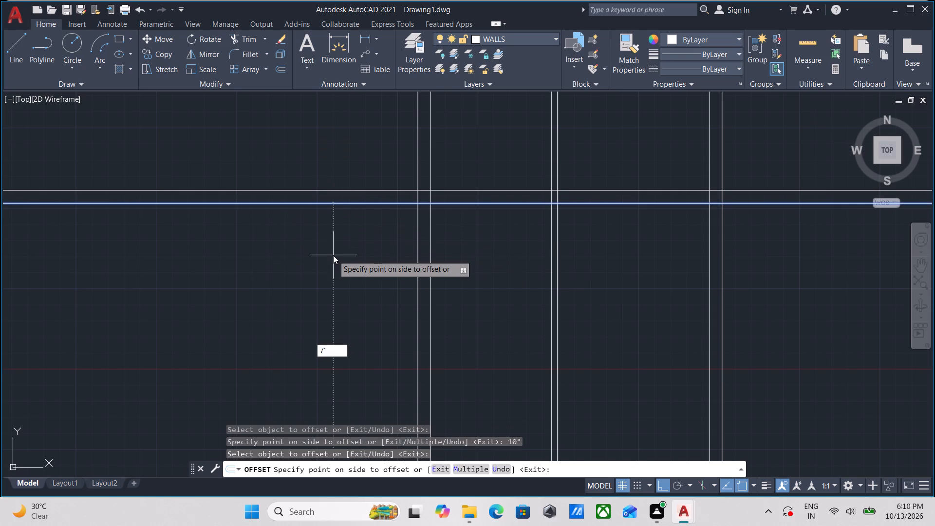
pyautogui.press('5')
pyautogui.hotkey('shift', '"')
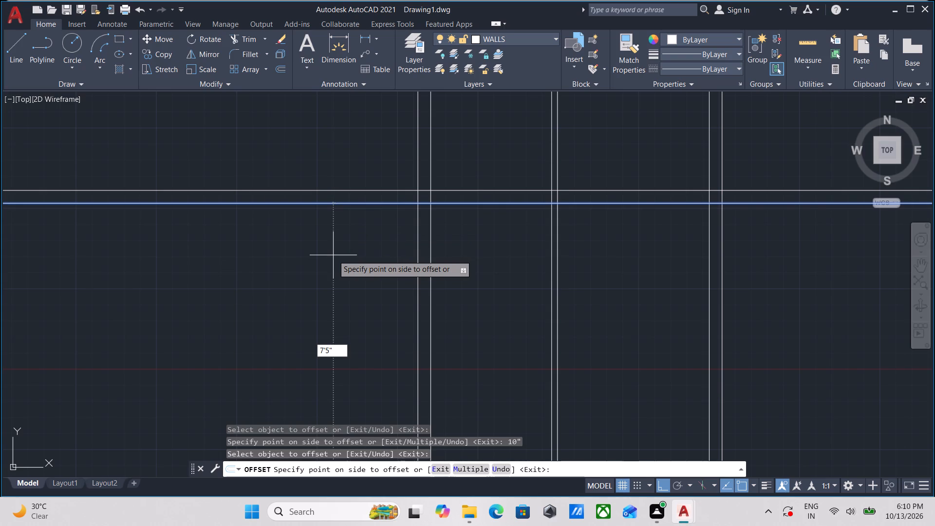
pyautogui.press('Return')
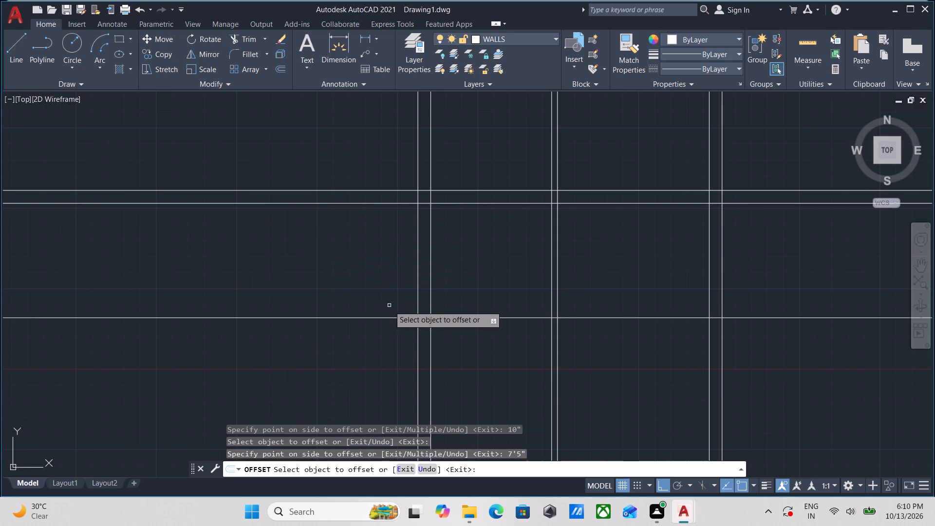
# Offset the lowest horizontal line 4.5" downward to form a partition wall, and end the Offset command.
pyautogui.click(466, 318)
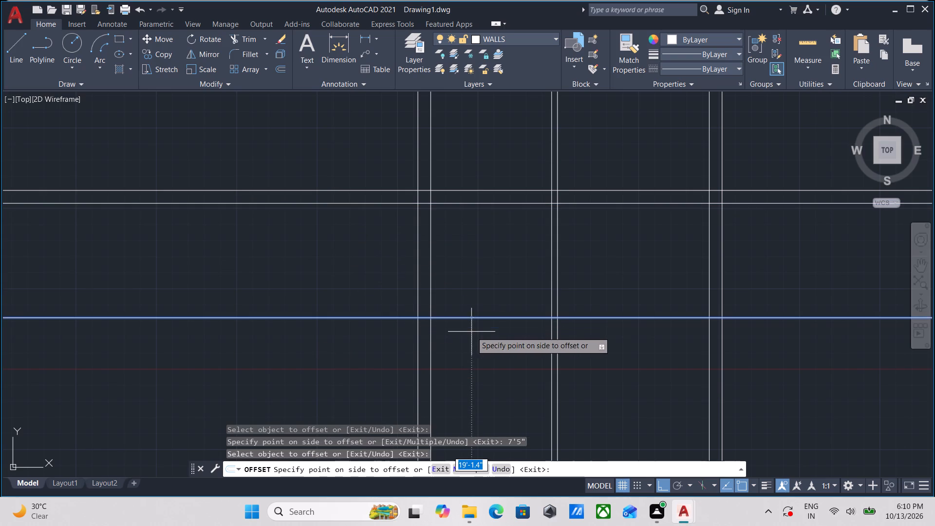
pyautogui.moveTo(472, 341); pyautogui.dragTo(370, 304, button='middle')
pyautogui.write('4.5')
pyautogui.hotkey('shift', '"')
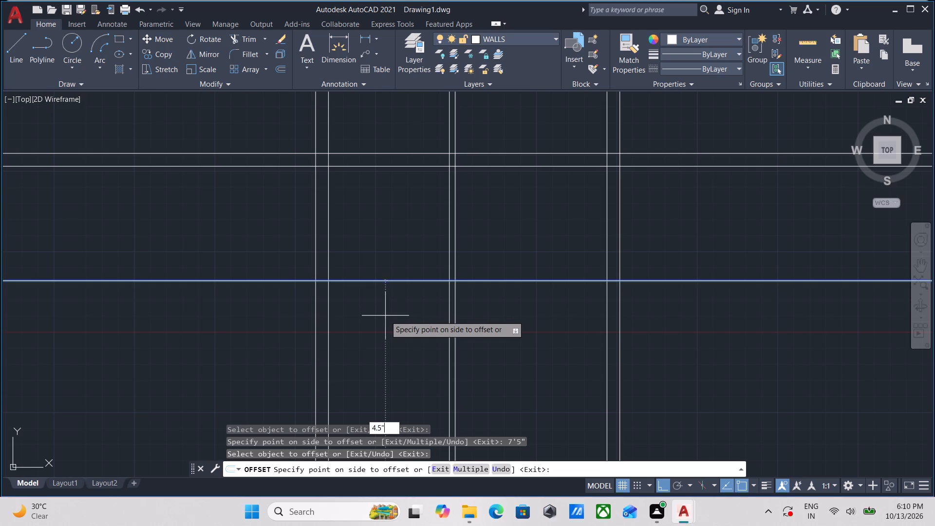
pyautogui.press('Return')
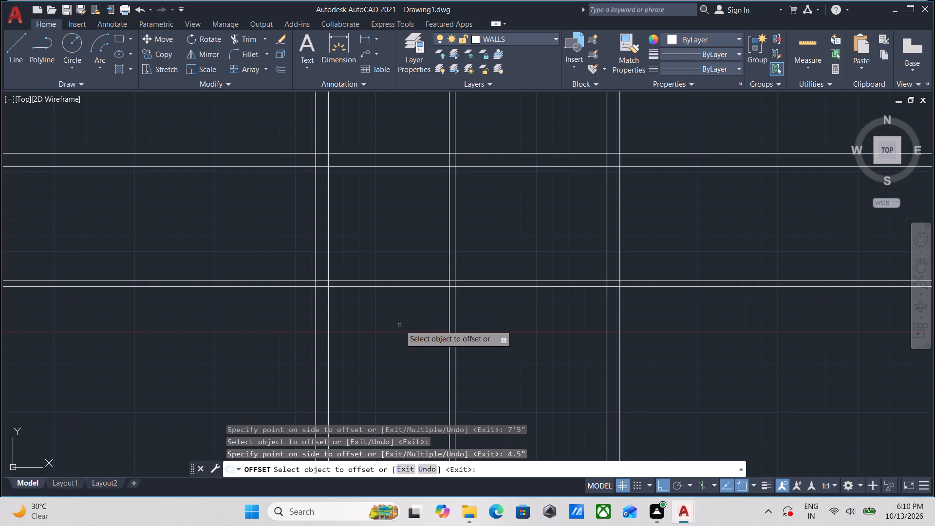
pyautogui.scroll(-3, 424, 348)
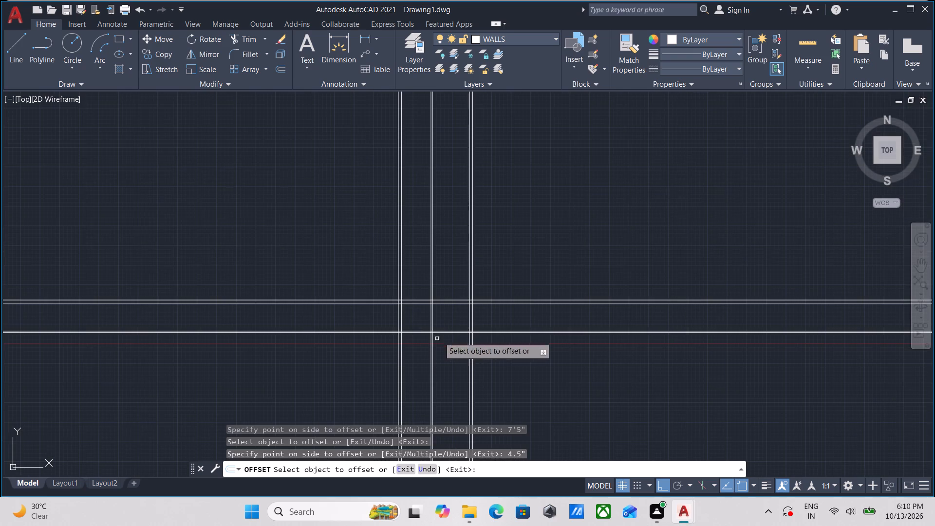
pyautogui.moveTo(440, 335); pyautogui.dragTo(450, 319, button='middle')
pyautogui.press('Escape')
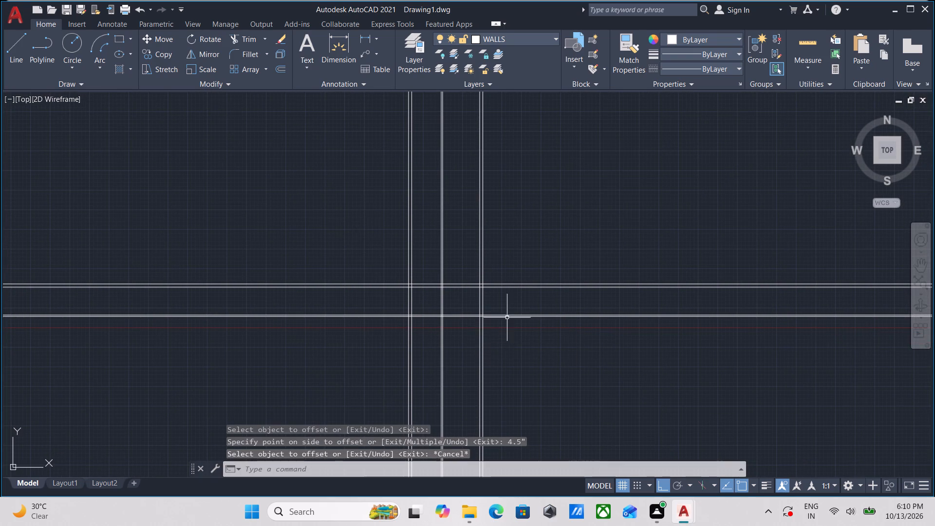
# Examine the room layout and labelled room sizes on the reference floor plan, from the kitchen down to the portico and bedroom.
pyautogui.scroll(-2, 516, 327)
pyautogui.moveTo(516, 327); pyautogui.dragTo(542, 347, button='middle')
pyautogui.scroll(1, 379, 313)
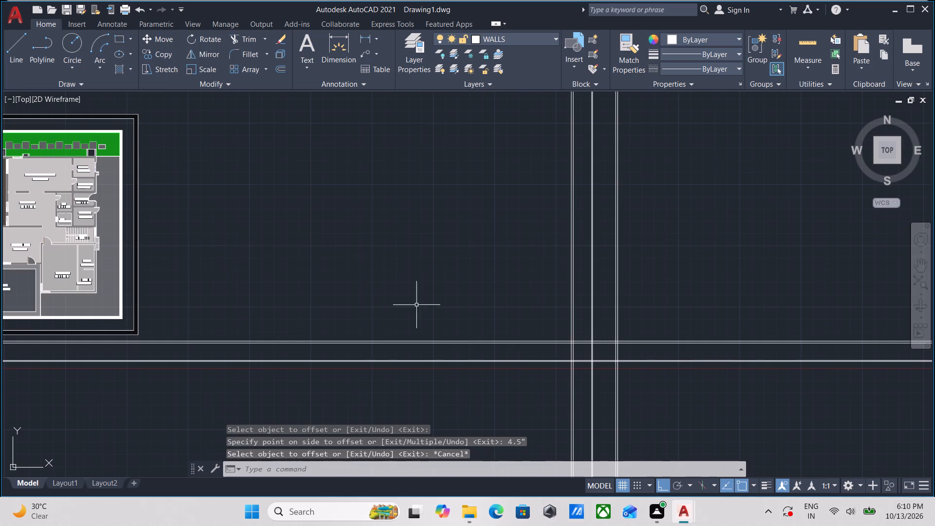
pyautogui.moveTo(595, 371); pyautogui.dragTo(601, 342, button='middle')
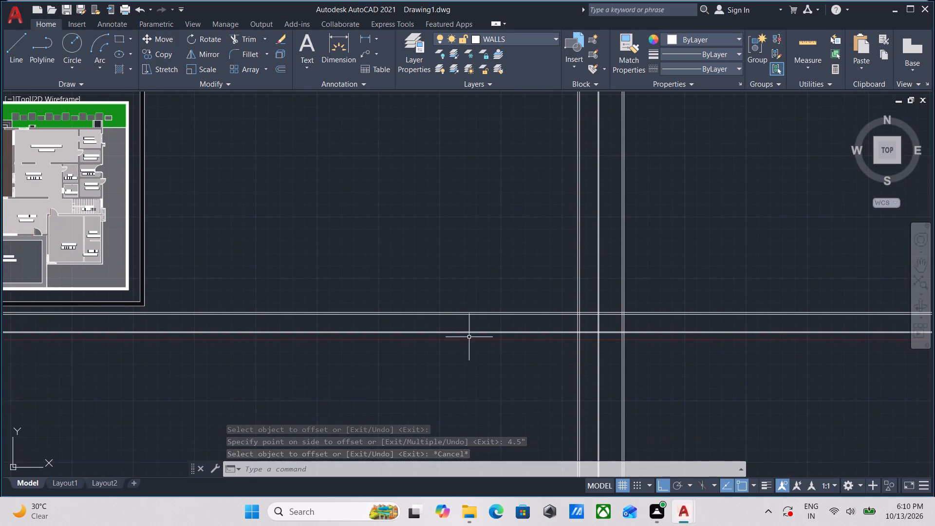
pyautogui.moveTo(485, 335); pyautogui.dragTo(491, 332, button='middle')
pyautogui.moveTo(430, 327); pyautogui.dragTo(511, 333, button='middle')
pyautogui.moveTo(531, 360); pyautogui.dragTo(414, 354, button='middle')
pyautogui.moveTo(371, 324); pyautogui.dragTo(486, 327, button='middle')
pyautogui.scroll(2, 206, 231)
pyautogui.moveTo(187, 224); pyautogui.dragTo(417, 308, button='middle')
pyautogui.scroll(1, 250, 245)
pyautogui.moveTo(243, 245); pyautogui.dragTo(384, 315, button='middle')
pyautogui.scroll(-1, 358, 279)
pyautogui.moveTo(358, 279); pyautogui.dragTo(360, 302, button='middle')
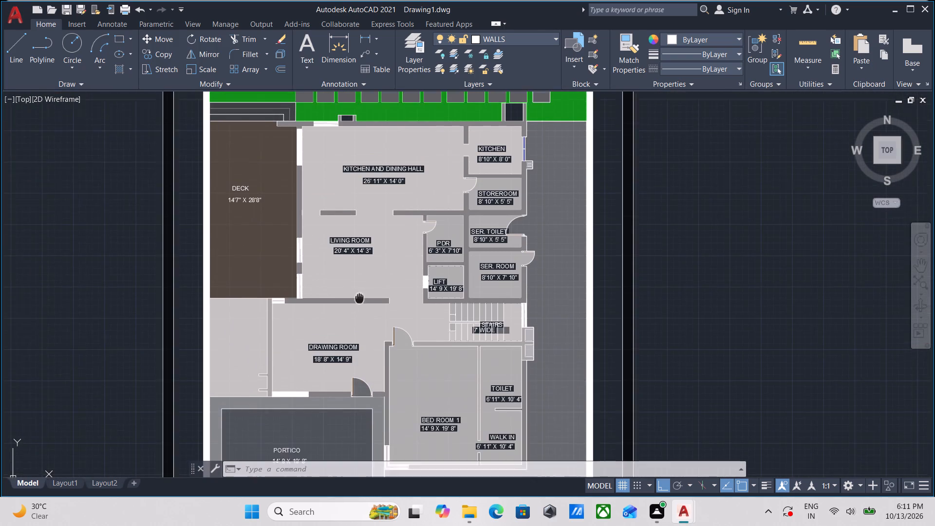
pyautogui.moveTo(360, 302); pyautogui.dragTo(360, 306, button='middle')
pyautogui.moveTo(345, 317); pyautogui.dragTo(367, 207, button='middle')
pyautogui.moveTo(371, 300); pyautogui.dragTo(340, 347, button='middle')
pyautogui.scroll(1, 353, 292)
pyautogui.scroll(1, 422, 345)
pyautogui.scroll(-1, 422, 340)
pyautogui.moveTo(422, 339); pyautogui.dragTo(389, 340, button='middle')
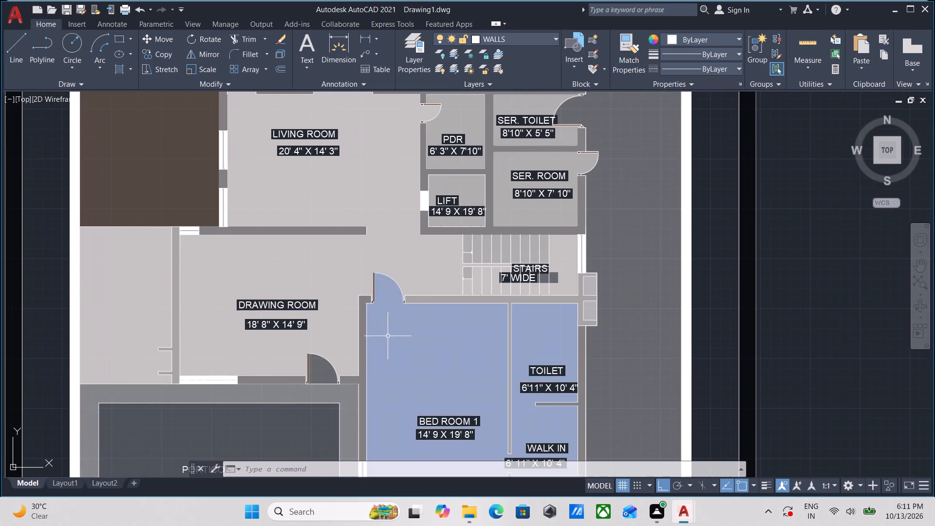
pyautogui.moveTo(393, 322); pyautogui.dragTo(370, 385, button='middle')
pyautogui.moveTo(346, 272); pyautogui.dragTo(349, 332, button='middle')
pyautogui.moveTo(325, 280); pyautogui.dragTo(350, 338, button='middle')
pyautogui.moveTo(407, 254); pyautogui.dragTo(368, 245, button='middle')
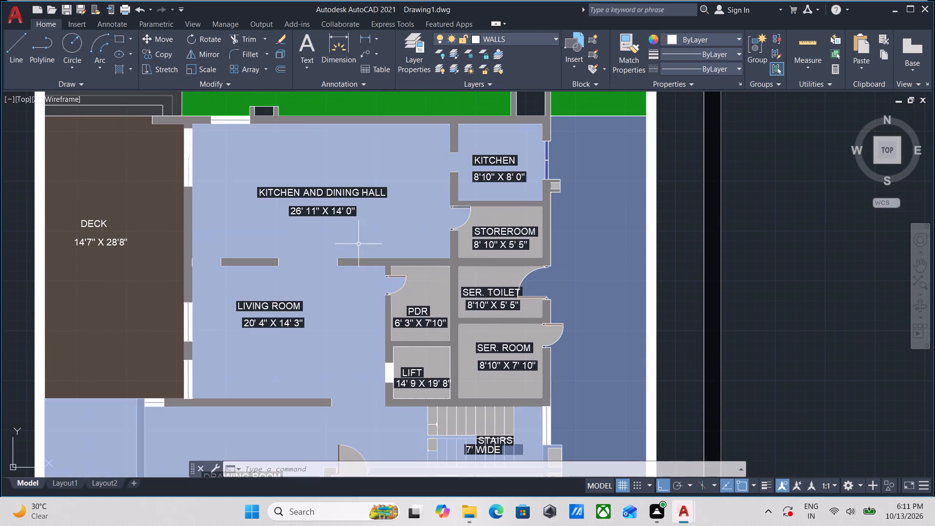
pyautogui.scroll(-1, 362, 242)
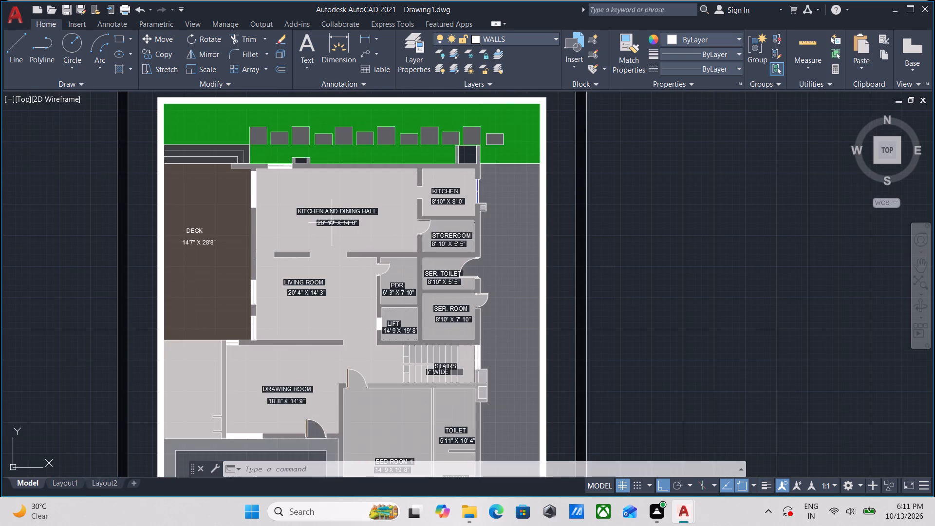
pyautogui.scroll(1, 284, 187)
pyautogui.scroll(-2, 317, 211)
pyautogui.moveTo(431, 275); pyautogui.dragTo(385, 233, button='middle')
pyautogui.moveTo(489, 301); pyautogui.dragTo(416, 259, button='middle')
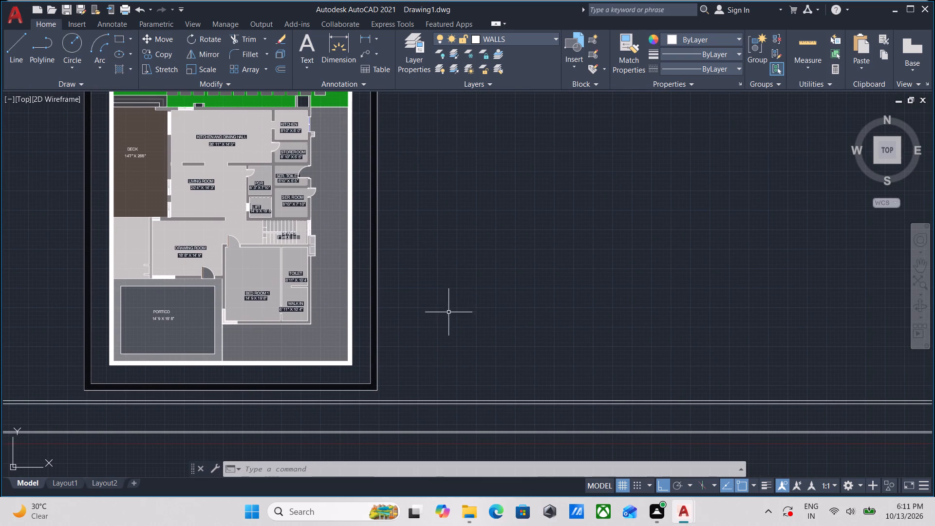
pyautogui.scroll(2, 175, 277)
pyautogui.moveTo(201, 298); pyautogui.dragTo(389, 343, button='middle')
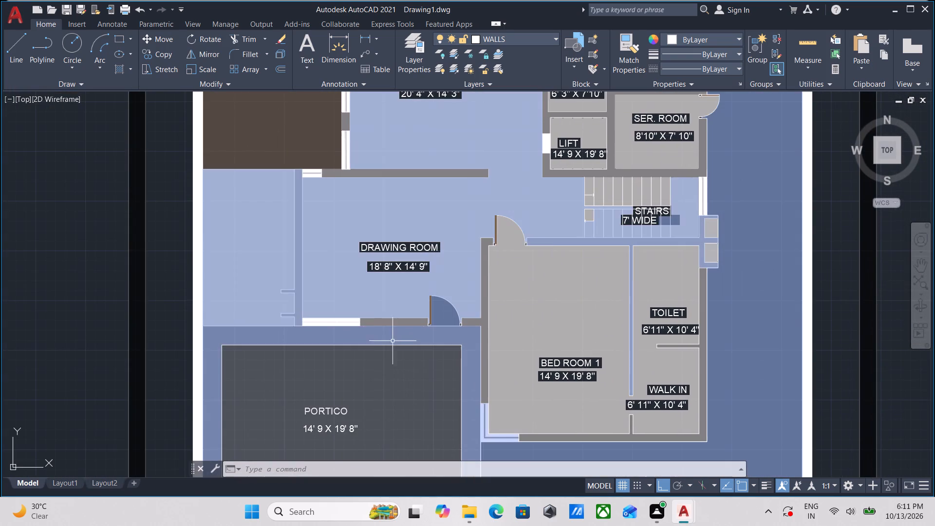
pyautogui.scroll(1, 289, 233)
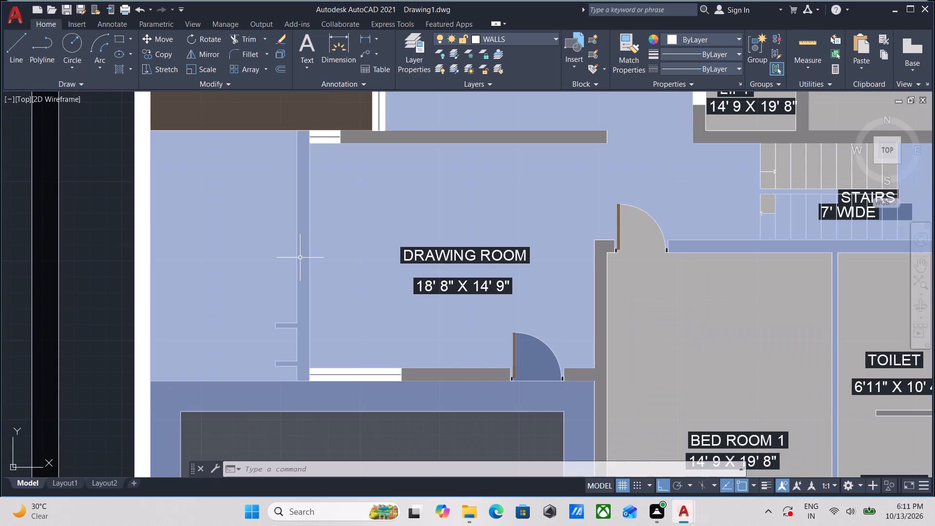
pyautogui.scroll(-1, 300, 258)
pyautogui.click(301, 260)
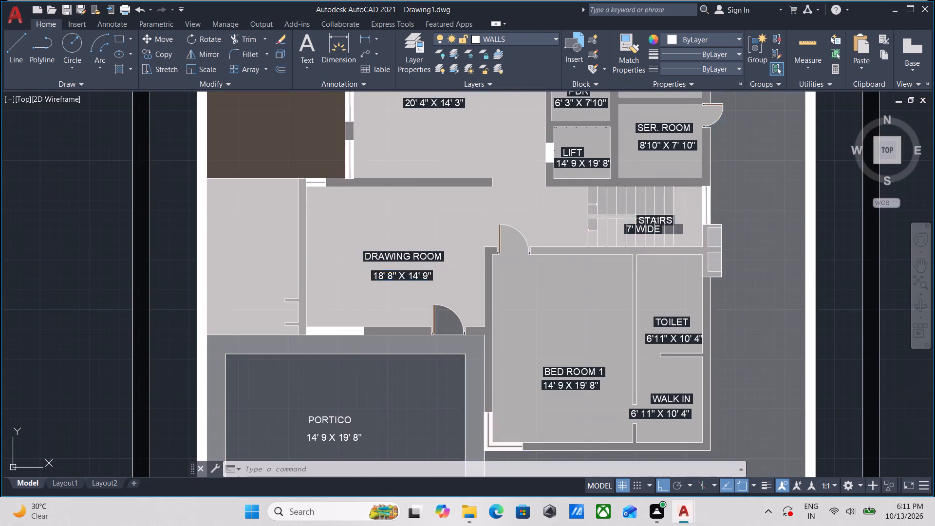
pyautogui.press('Escape')
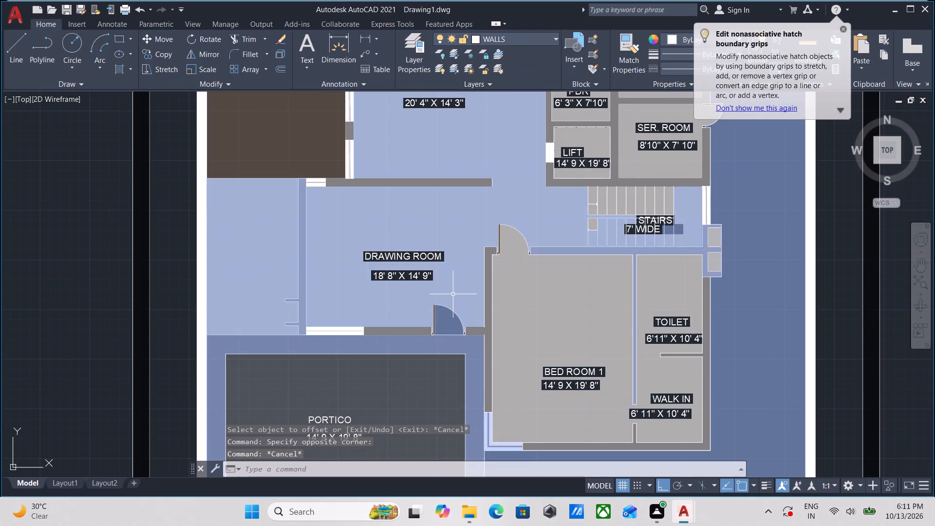
# Erase the solid hatch covering the open plot area around the house on the reference floor plan.
pyautogui.moveTo(453, 294); pyautogui.dragTo(344, 244, button='middle')
pyautogui.moveTo(461, 358); pyautogui.dragTo(428, 287, button='middle')
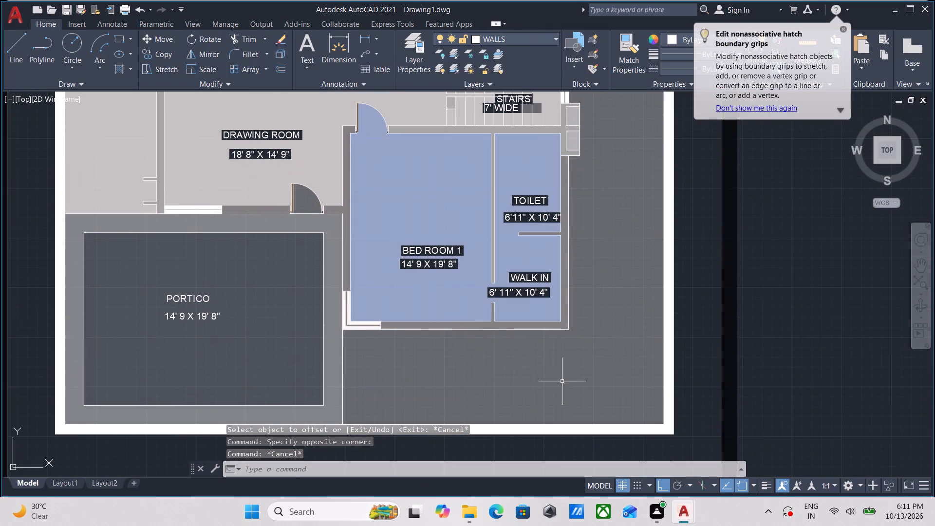
pyautogui.click(565, 366)
pyautogui.moveTo(559, 368); pyautogui.dragTo(558, 373, button='right')
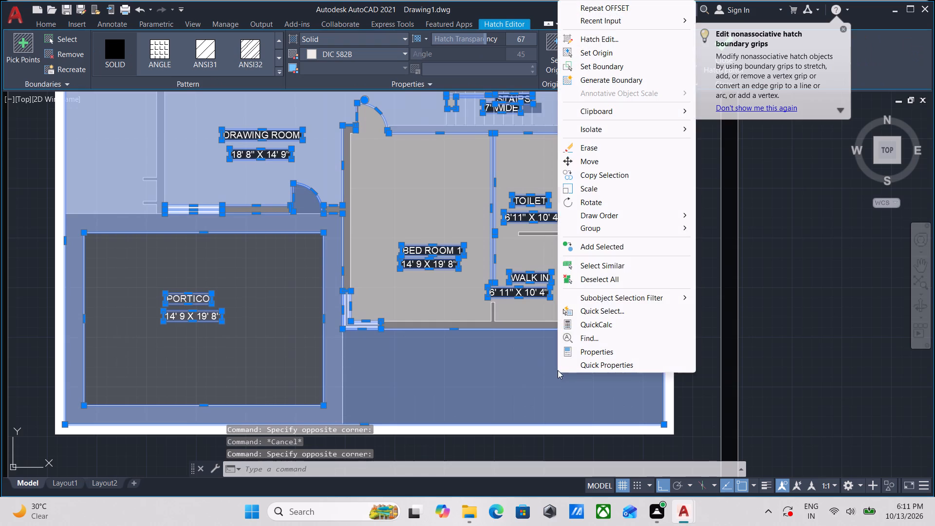
pyautogui.click(599, 148)
# Examine the reference plan's drawing room, stairs, bedroom and service rooms for their sizes and wall arrangement.
pyautogui.moveTo(438, 269); pyautogui.dragTo(440, 303, button='middle')
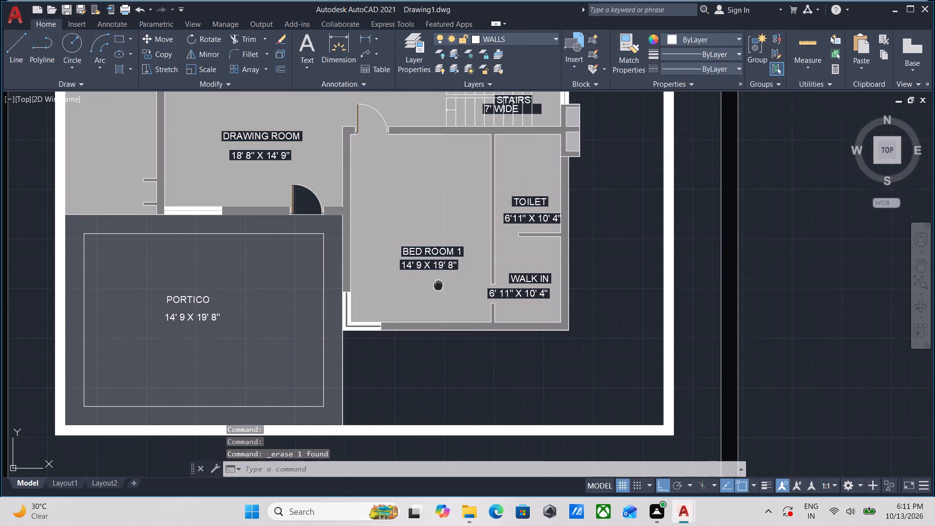
pyautogui.moveTo(440, 303); pyautogui.dragTo(457, 357, button='middle')
pyautogui.moveTo(182, 303); pyautogui.dragTo(298, 363, button='middle')
pyautogui.scroll(1, 339, 339)
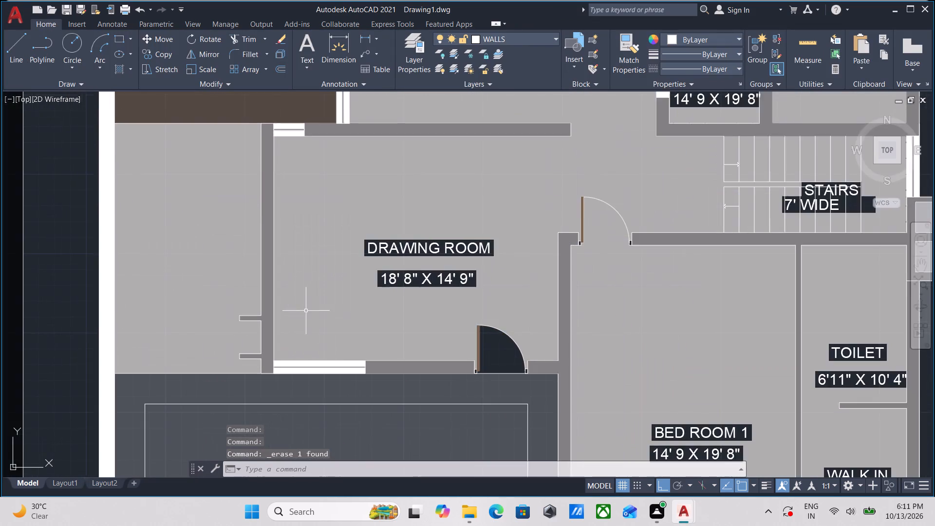
pyautogui.scroll(1, 304, 310)
pyautogui.scroll(-3, 239, 251)
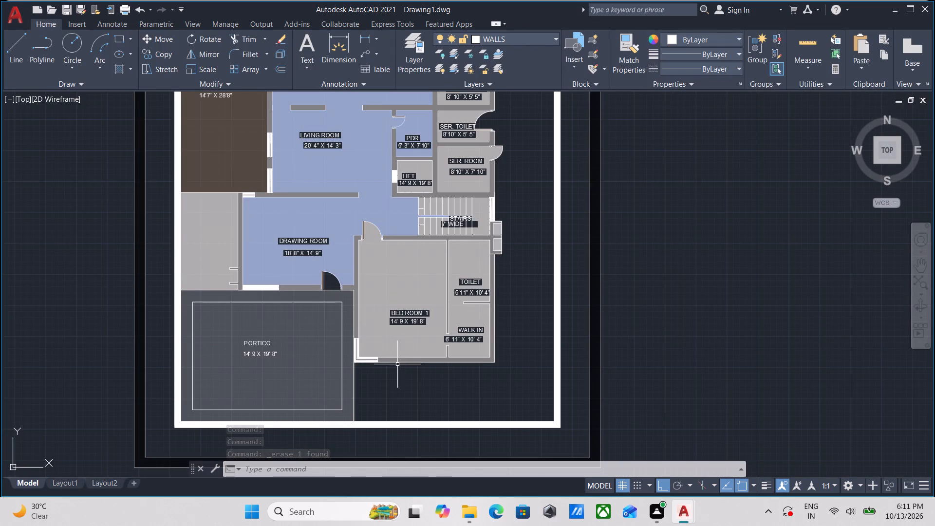
pyautogui.moveTo(397, 365); pyautogui.dragTo(358, 356, button='middle')
pyautogui.moveTo(434, 382); pyautogui.dragTo(369, 428, button='middle')
pyautogui.moveTo(411, 325); pyautogui.dragTo(403, 392, button='middle')
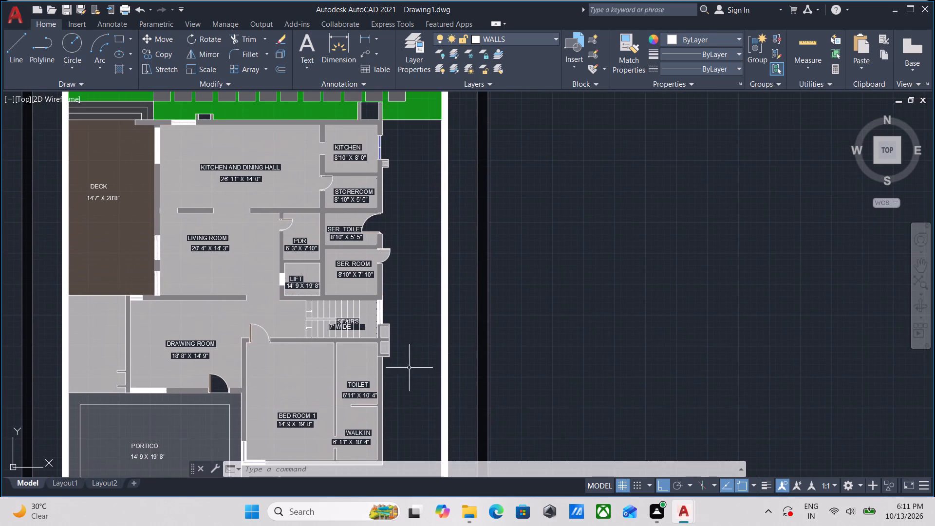
pyautogui.moveTo(410, 276); pyautogui.dragTo(407, 220, button='middle')
pyautogui.moveTo(410, 296); pyautogui.dragTo(403, 260, button='middle')
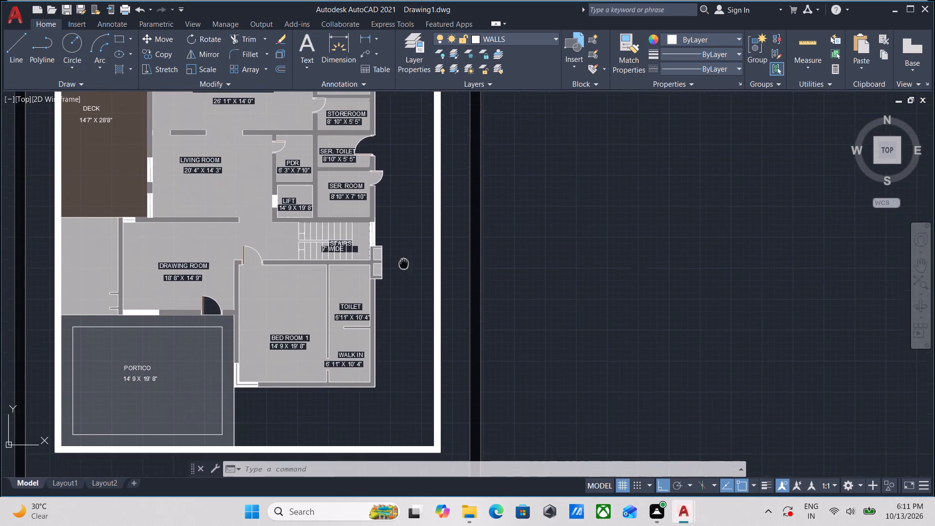
pyautogui.moveTo(403, 260); pyautogui.dragTo(403, 259, button='middle')
# Offset the leftmost vertical line of the new wall layout 5'11" to the left.
pyautogui.scroll(-2, 403, 259)
pyautogui.moveTo(484, 311); pyautogui.dragTo(133, 188, button='middle')
pyautogui.moveTo(447, 281); pyautogui.dragTo(312, 271, button='middle')
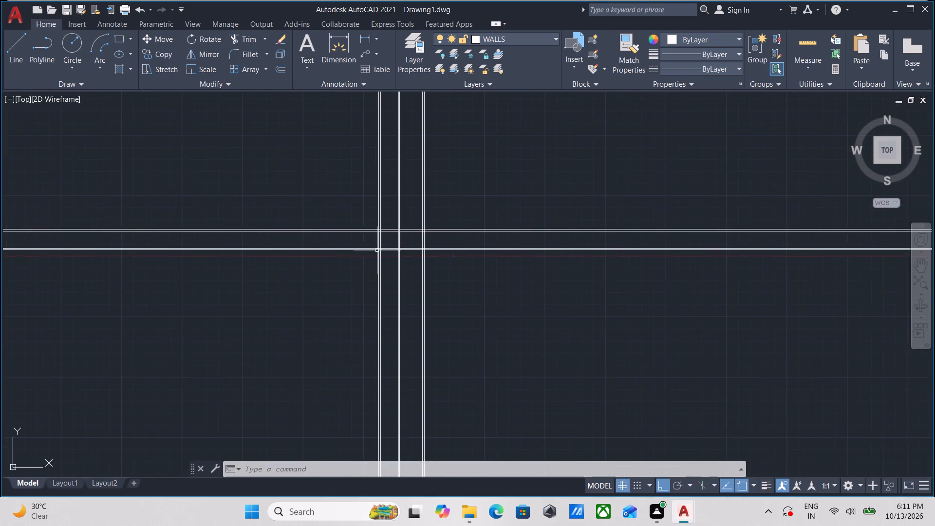
pyautogui.scroll(2, 377, 249)
pyautogui.moveTo(377, 243); pyautogui.dragTo(374, 324, button='middle')
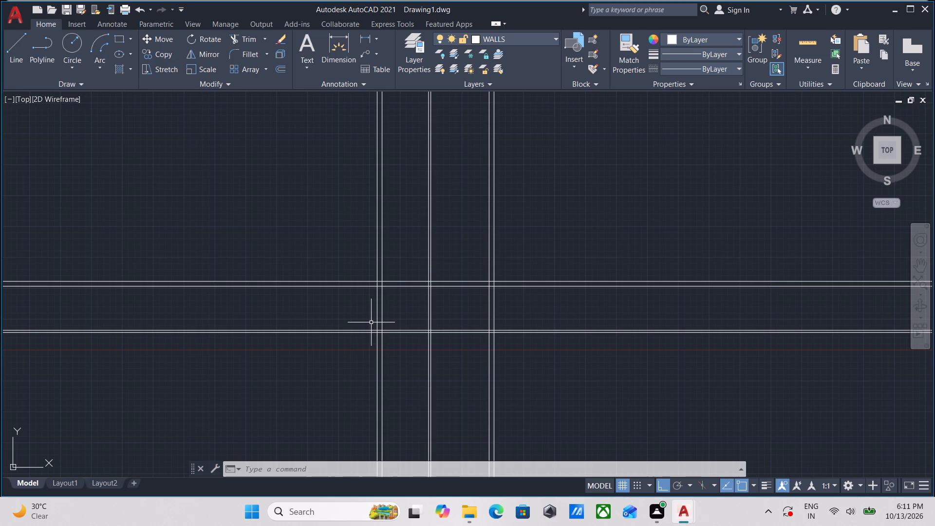
pyautogui.scroll(2, 356, 307)
pyautogui.moveTo(340, 300); pyautogui.dragTo(446, 312, button='middle')
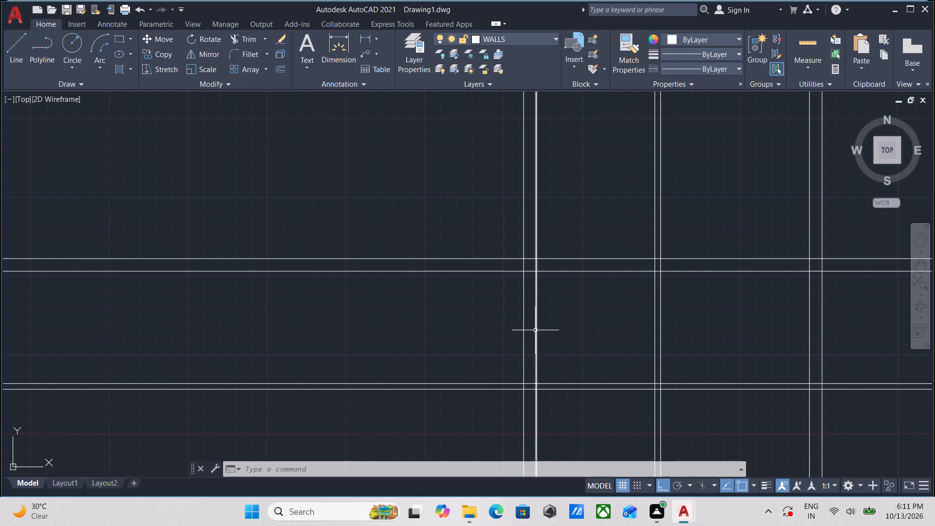
pyautogui.moveTo(532, 331); pyautogui.dragTo(643, 338, button='middle')
pyautogui.scroll(1, 648, 320)
pyautogui.click(635, 336)
pyautogui.click(605, 325)
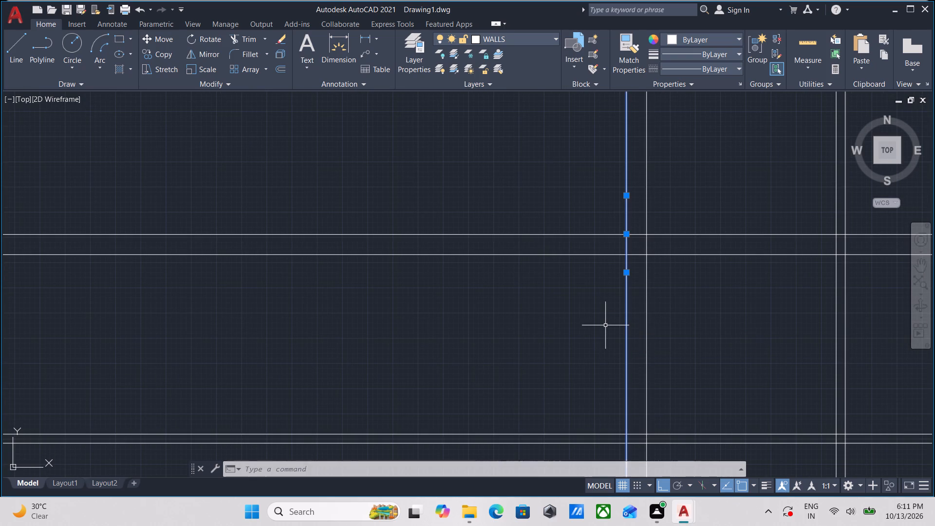
pyautogui.press('o')
pyautogui.press('Return')
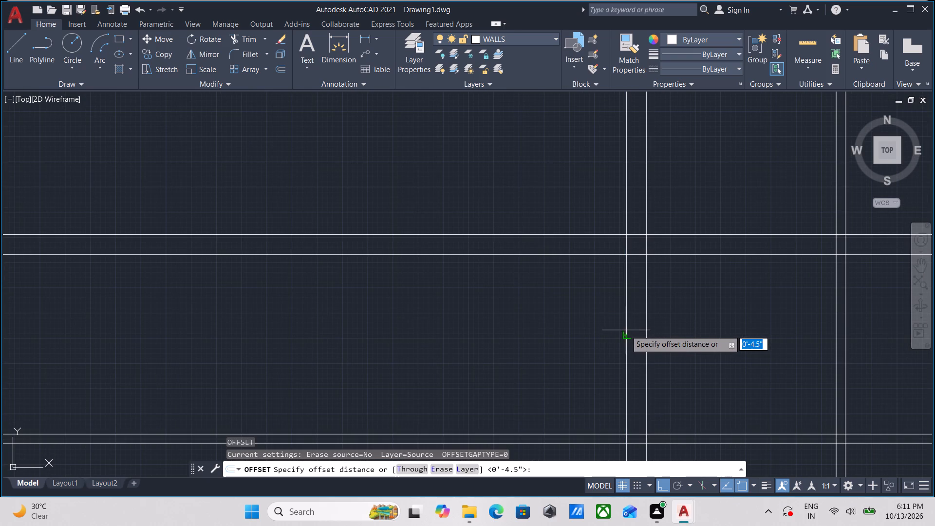
pyautogui.click(626, 334)
pyautogui.click(552, 333)
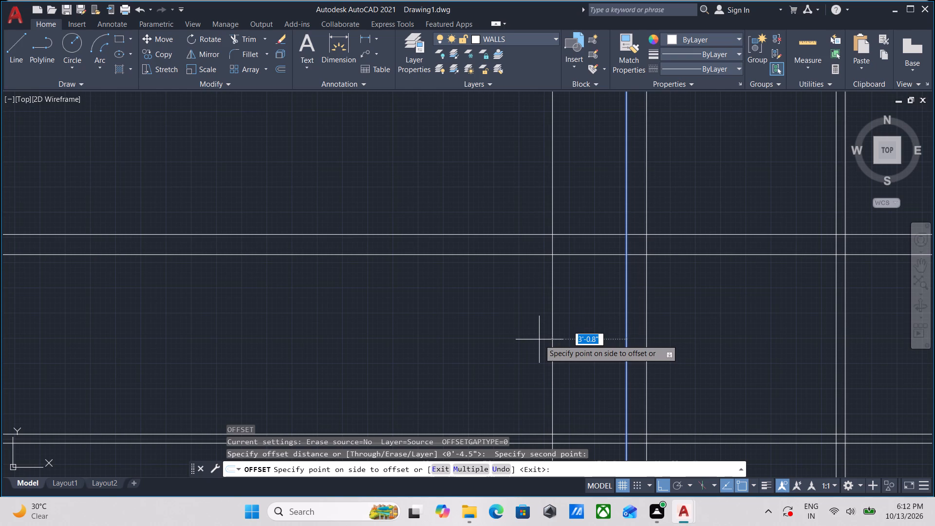
pyautogui.write("5'11")
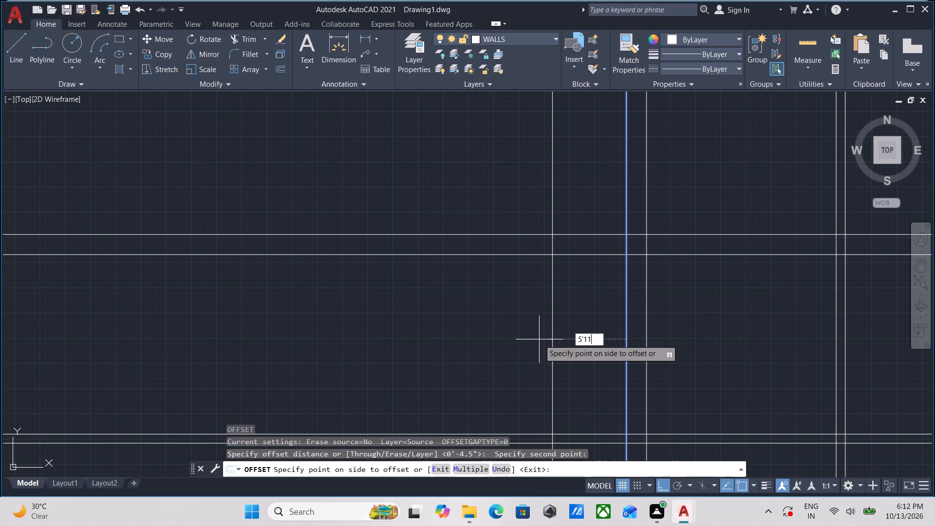
pyautogui.hotkey('shift', '"')
pyautogui.press('Return')
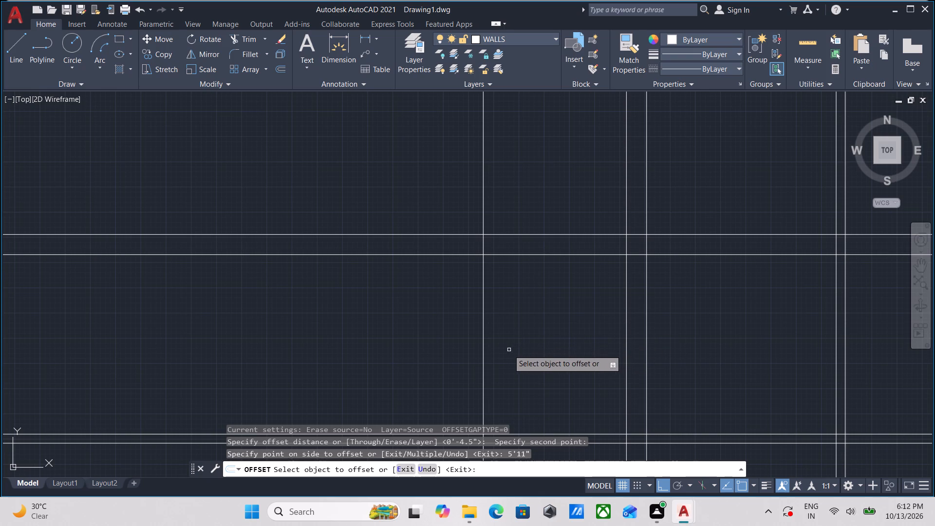
# Offset the new leftmost vertical line 4.5" to the left to form a partition wall.
pyautogui.click(483, 342)
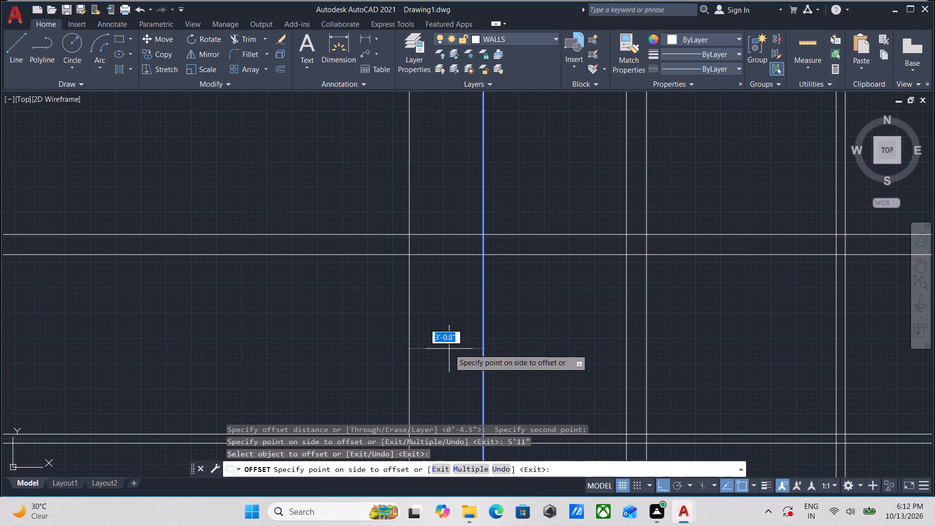
pyautogui.write('4.5')
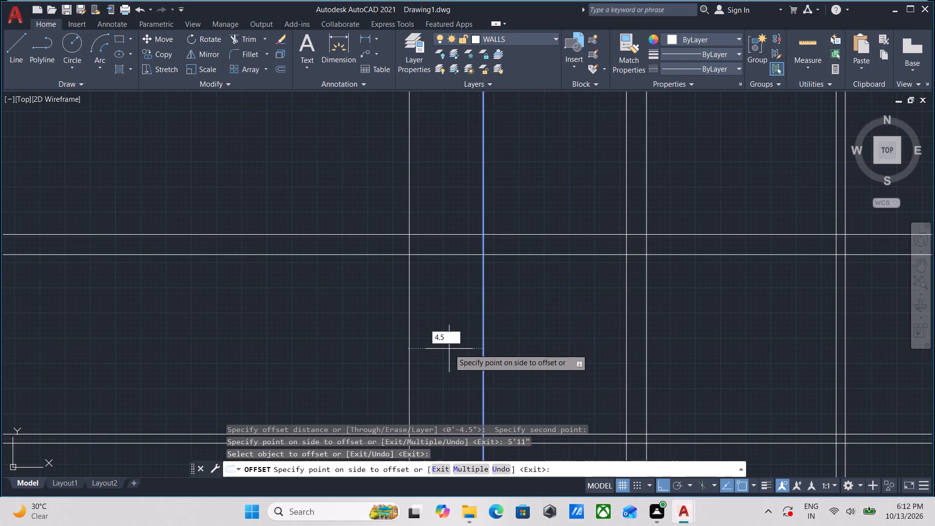
pyautogui.hotkey('shift', '"')
pyautogui.press('Return')
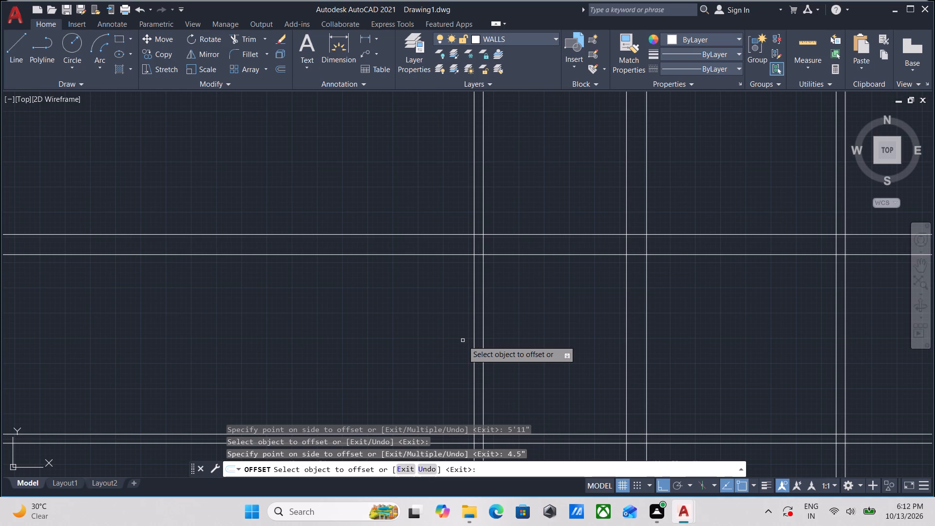
pyautogui.scroll(-1, 505, 304)
pyautogui.scroll(-1, 657, 340)
pyautogui.moveTo(657, 340); pyautogui.dragTo(571, 314, button='middle')
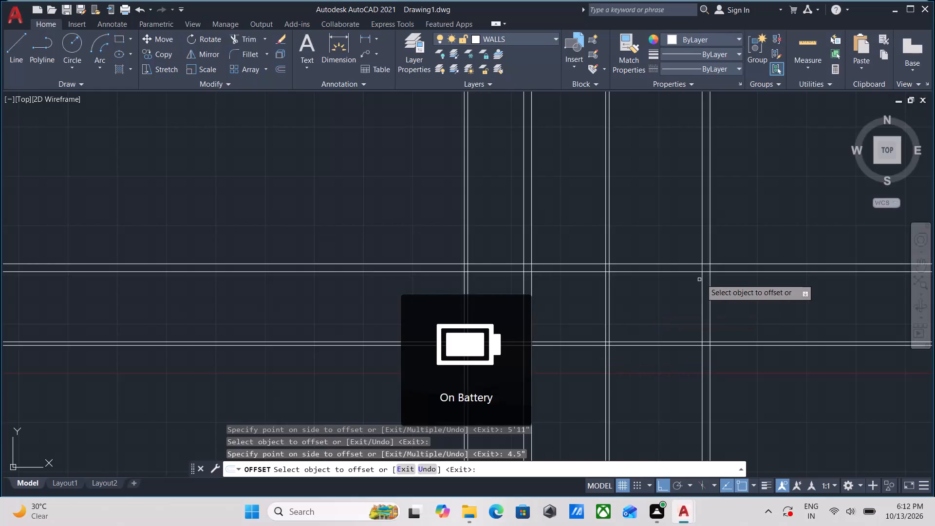
# Trim the horizontal wall lines where they run past the rightmost vertical wall line of the new layout.
pyautogui.scroll(2, 741, 256)
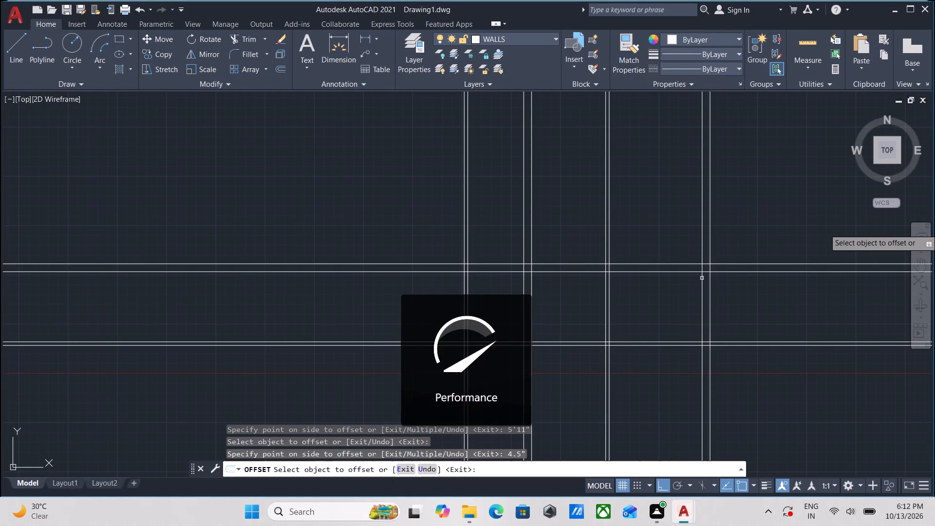
pyautogui.press('Escape')
pyautogui.scroll(1, 852, 218)
pyautogui.scroll(1, 567, 235)
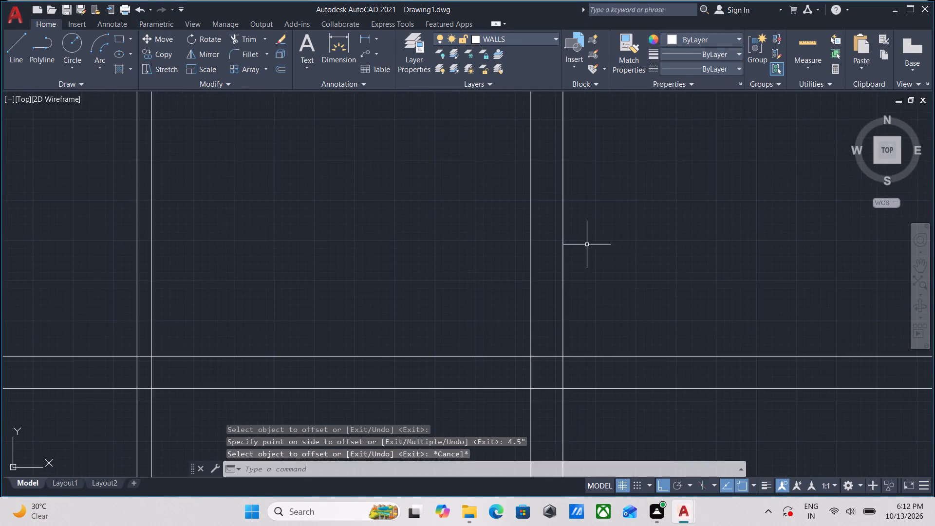
pyautogui.scroll(-2, 615, 251)
pyautogui.moveTo(613, 252); pyautogui.dragTo(629, 203, button='middle')
pyautogui.moveTo(653, 298); pyautogui.dragTo(653, 304, button='middle')
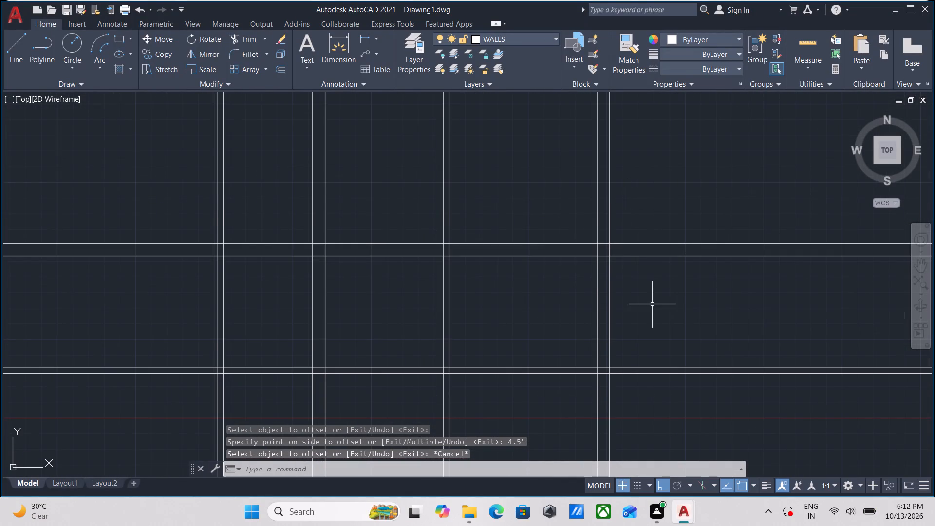
pyautogui.moveTo(653, 304); pyautogui.dragTo(652, 263, button='middle')
pyautogui.write('TR')
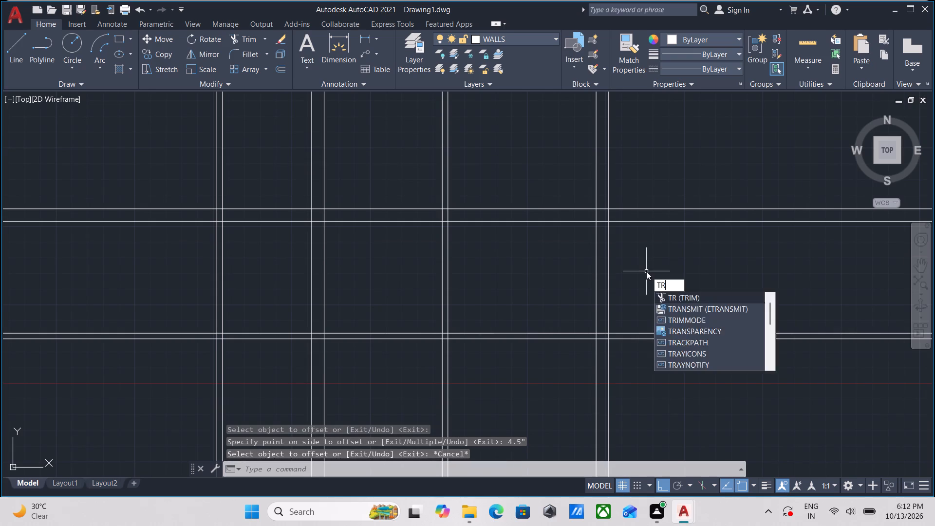
pyautogui.press('Return')
pyautogui.click(650, 360)
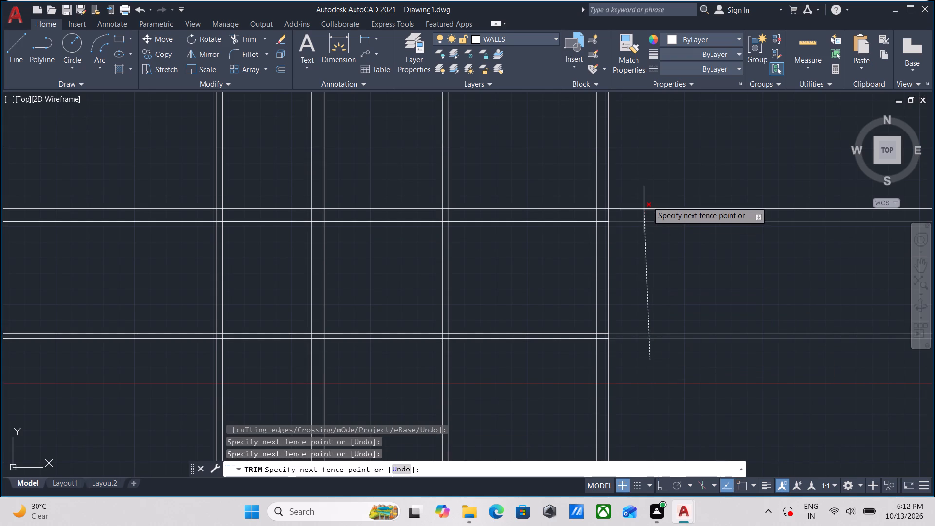
pyautogui.click(655, 175)
# Trim all the vertical wall lines where they extend above the uppermost horizontal wall line.
pyautogui.moveTo(655, 175); pyautogui.dragTo(672, 255, button='middle')
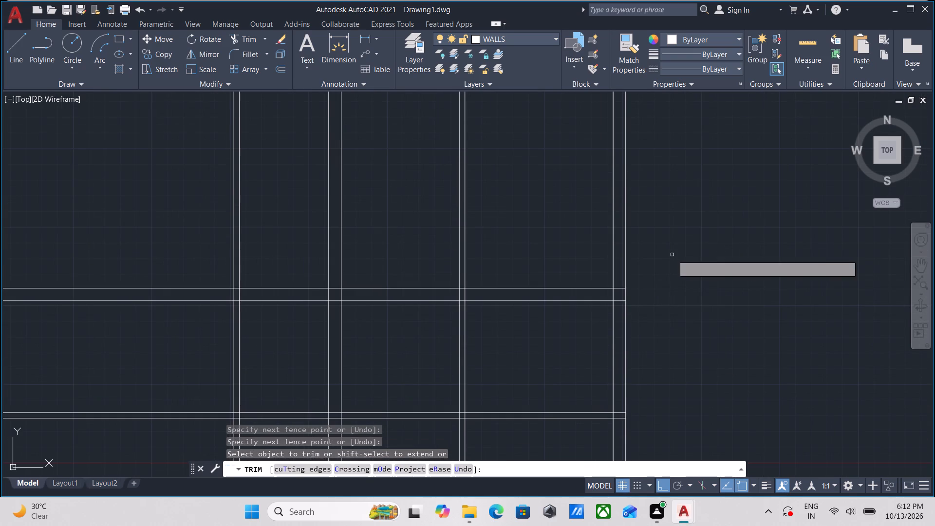
pyautogui.click(652, 218)
pyautogui.moveTo(327, 210); pyautogui.dragTo(519, 209, button='middle')
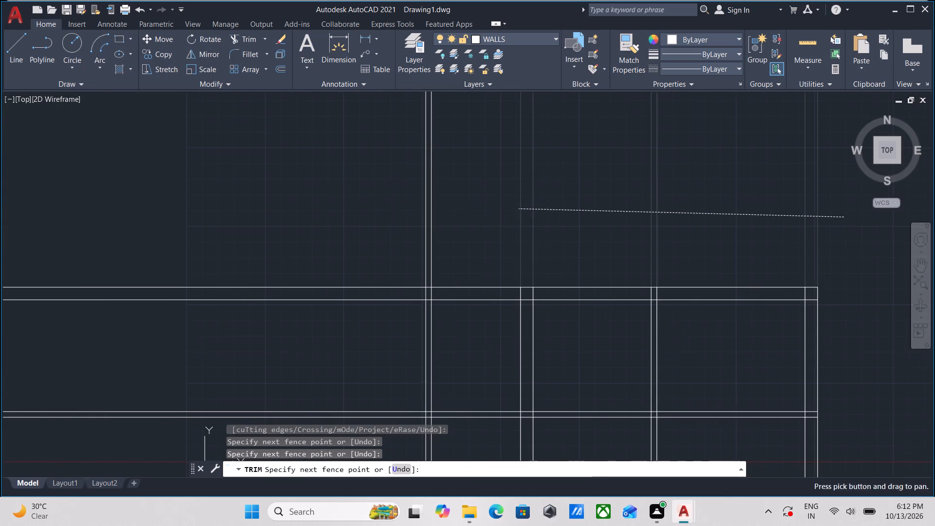
pyautogui.click(384, 200)
# Trim the two inner wall line overlaps at the upper-right corner to form a clean outer wall corner.
pyautogui.moveTo(687, 220); pyautogui.dragTo(625, 199, button='middle')
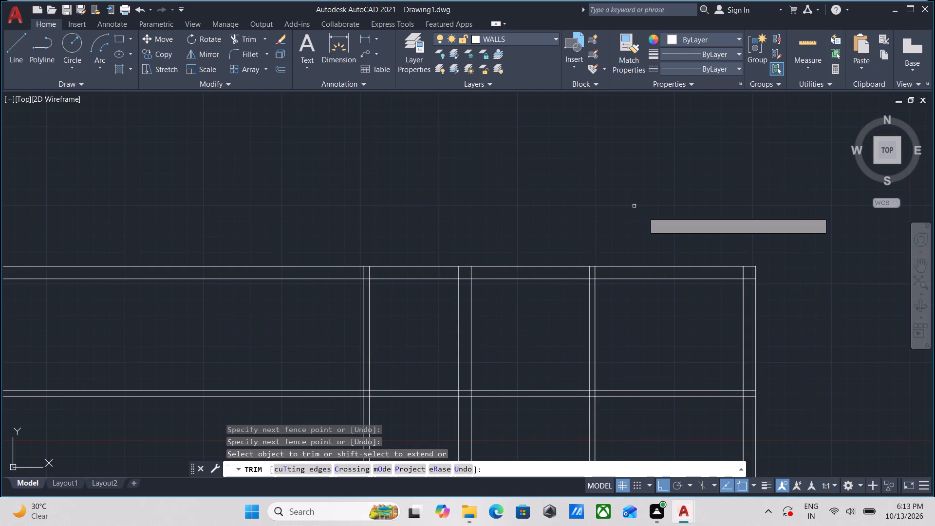
pyautogui.moveTo(763, 317); pyautogui.dragTo(792, 268, button='middle')
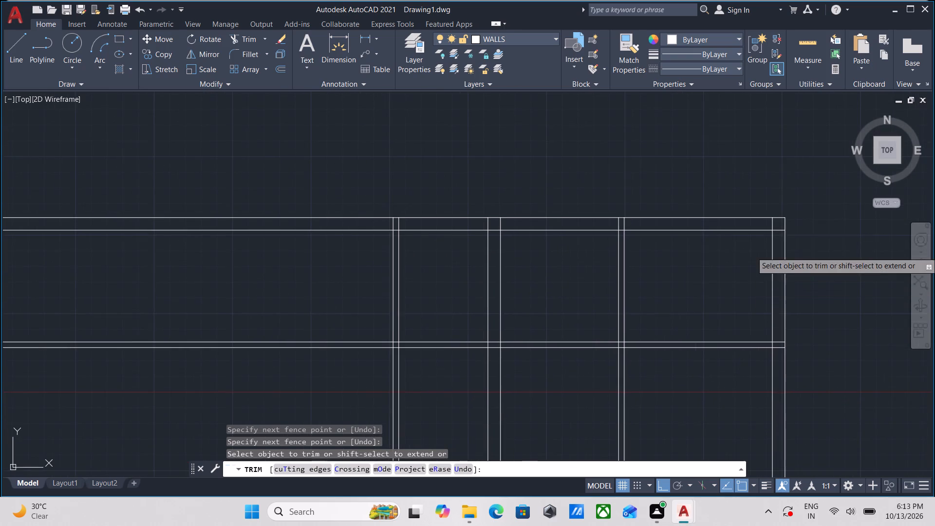
pyautogui.scroll(3, 775, 245)
pyautogui.click(783, 216)
pyautogui.click(785, 164)
pyautogui.click(783, 166)
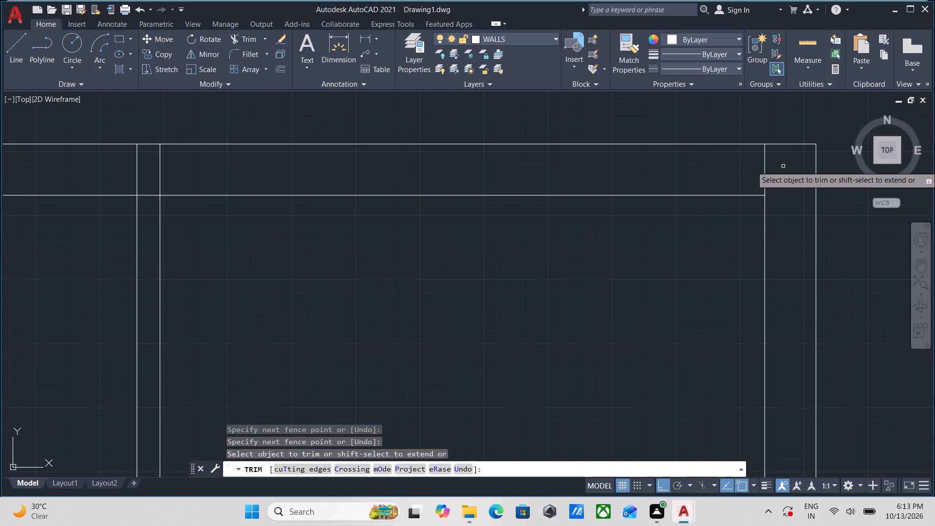
pyautogui.click(713, 168)
pyautogui.scroll(-2, 713, 168)
pyautogui.moveTo(606, 250); pyautogui.dragTo(646, 216, button='middle')
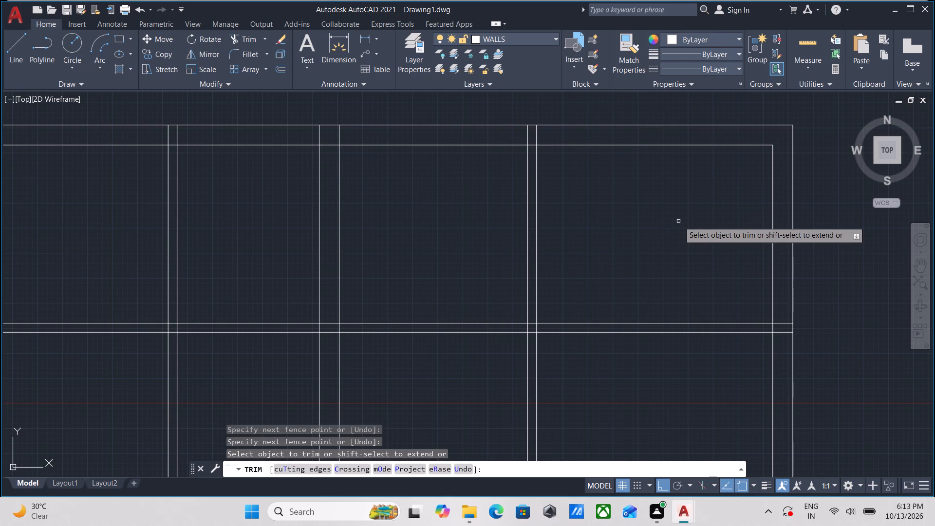
pyautogui.press('Escape')
# Offset the lower line of the lower horizontal partition wall 14'11" downward.
pyautogui.moveTo(675, 321); pyautogui.dragTo(684, 301, button='middle')
pyautogui.scroll(1, 681, 305)
pyautogui.click(692, 342)
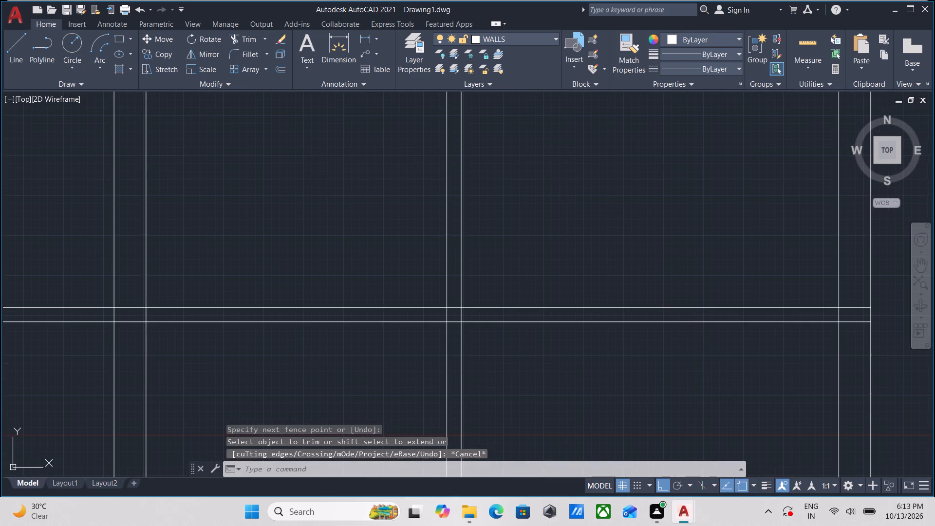
pyautogui.click(668, 313)
pyautogui.press('o')
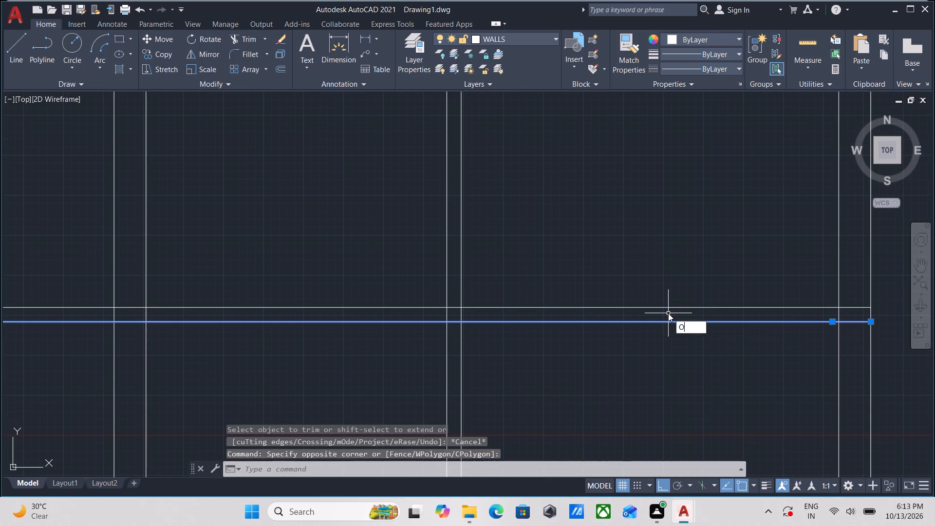
pyautogui.press('Return')
pyautogui.click(677, 322)
pyautogui.click(677, 379)
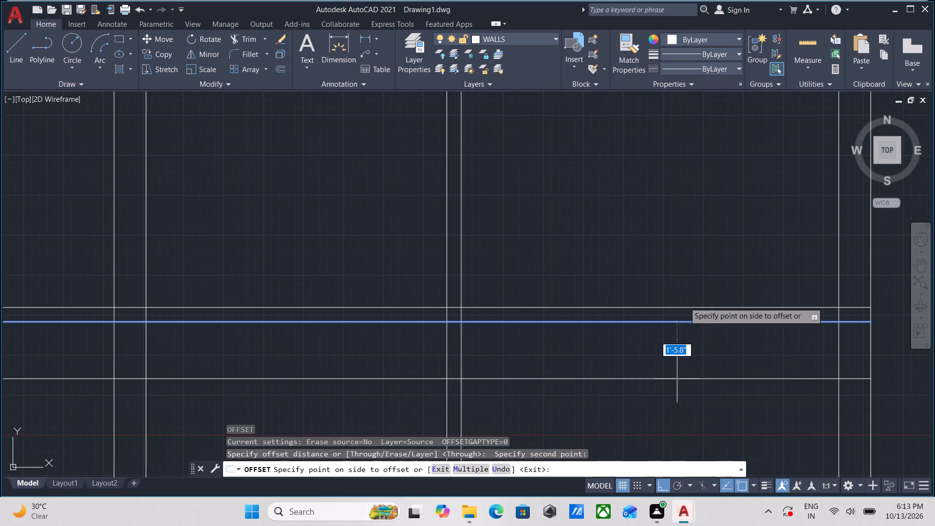
pyautogui.scroll(-1, 679, 365)
pyautogui.moveTo(679, 365); pyautogui.dragTo(694, 231, button='middle')
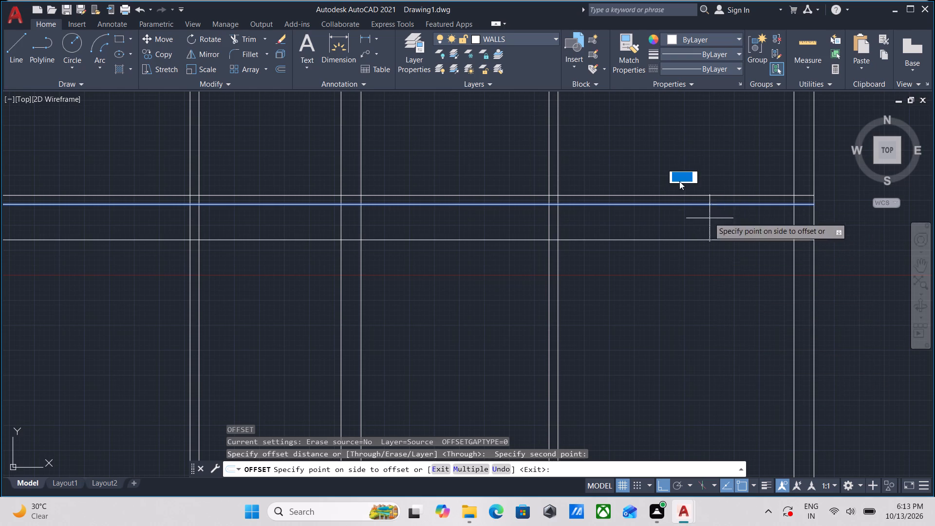
pyautogui.write("14'")
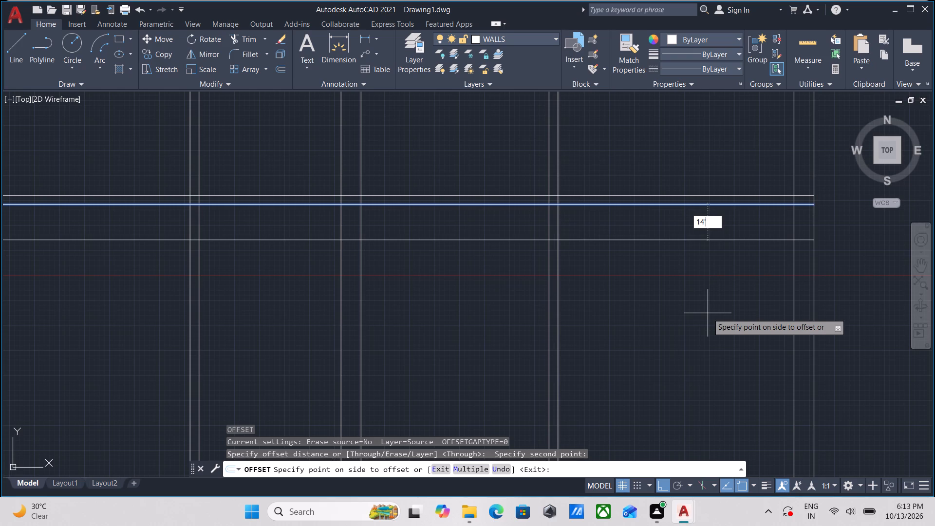
pyautogui.hotkey('shift', '"')
pyautogui.press('BackSpace')
pyautogui.write('11')
pyautogui.hotkey('shift', '"')
pyautogui.press('Return')
# Offset the new lowest horizontal line 10" downward to form a wall.
pyautogui.scroll(-3, 717, 297)
pyautogui.moveTo(717, 290); pyautogui.dragTo(722, 182, button='middle')
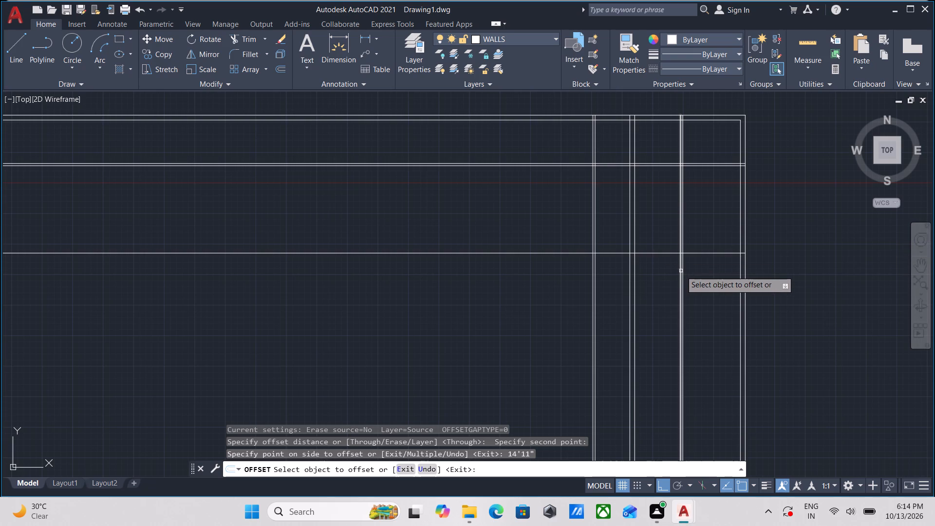
pyautogui.scroll(2, 674, 266)
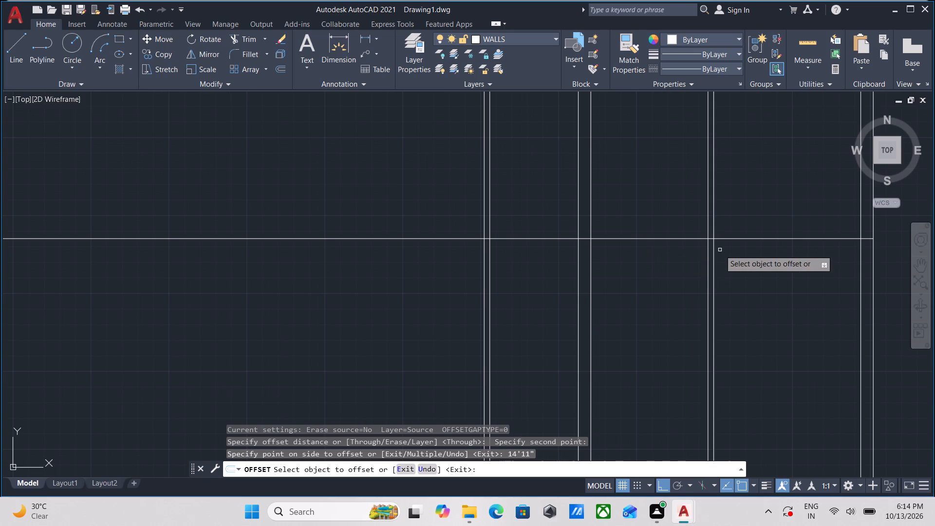
pyautogui.scroll(-1, 718, 250)
pyautogui.moveTo(715, 250); pyautogui.dragTo(682, 261, button='middle')
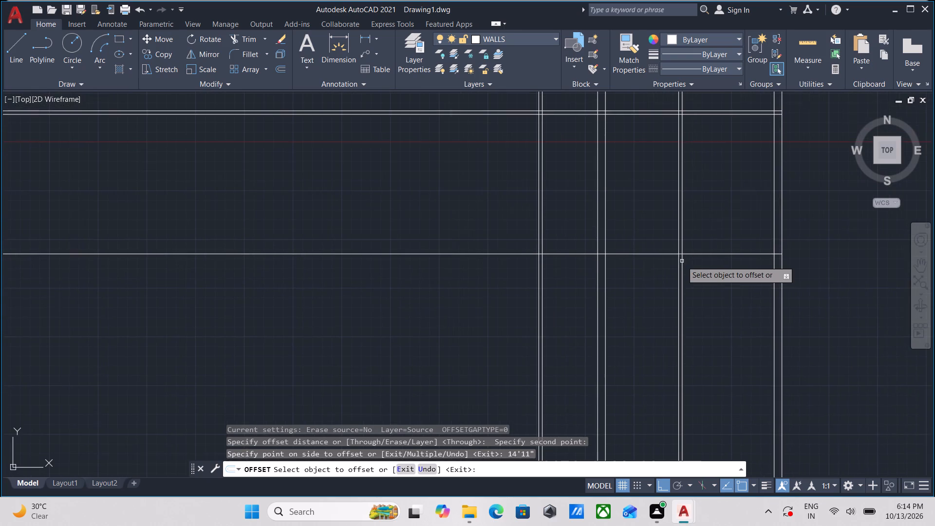
pyautogui.moveTo(717, 276); pyautogui.dragTo(686, 241, button='middle')
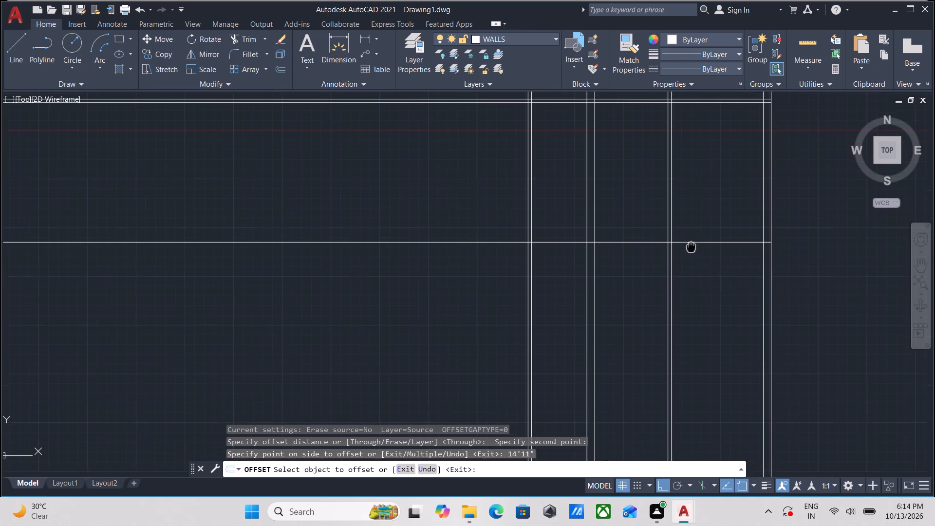
pyautogui.moveTo(686, 241); pyautogui.dragTo(681, 236, button='middle')
pyautogui.scroll(-1, 641, 247)
pyautogui.moveTo(642, 247); pyautogui.dragTo(761, 244, button='middle')
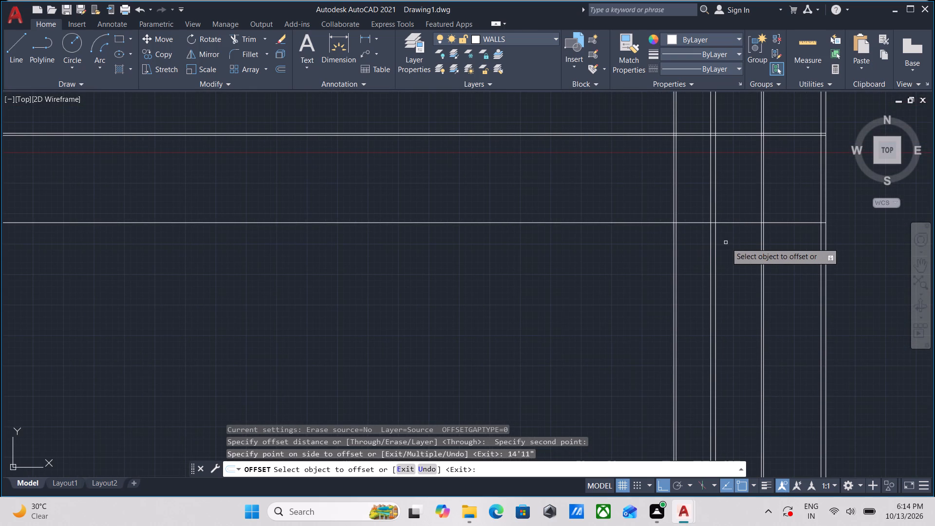
pyautogui.scroll(1, 713, 225)
pyautogui.click(733, 220)
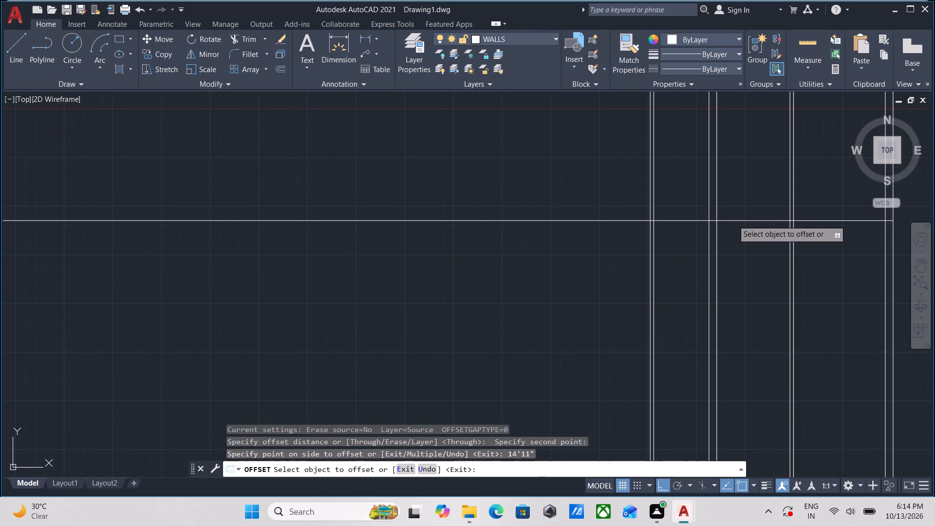
pyautogui.write('10')
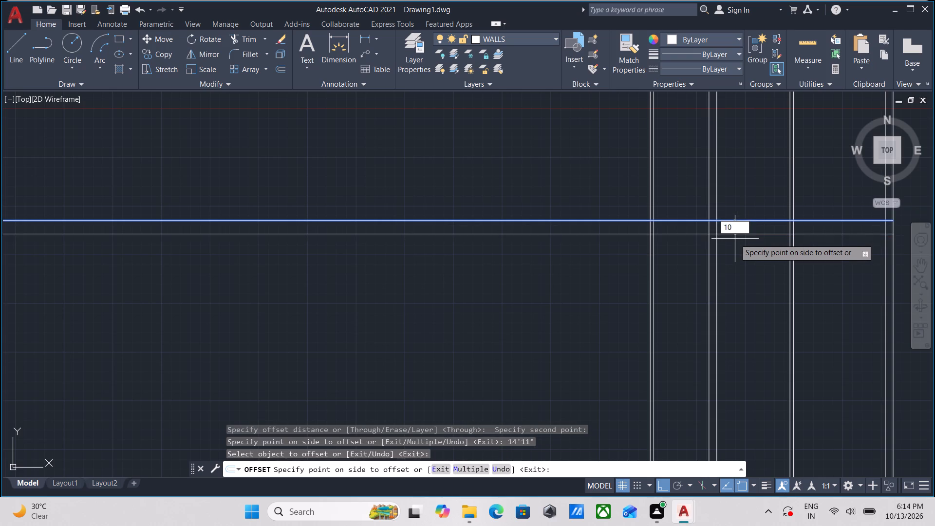
pyautogui.moveTo(735, 246); pyautogui.dragTo(676, 247, button='middle')
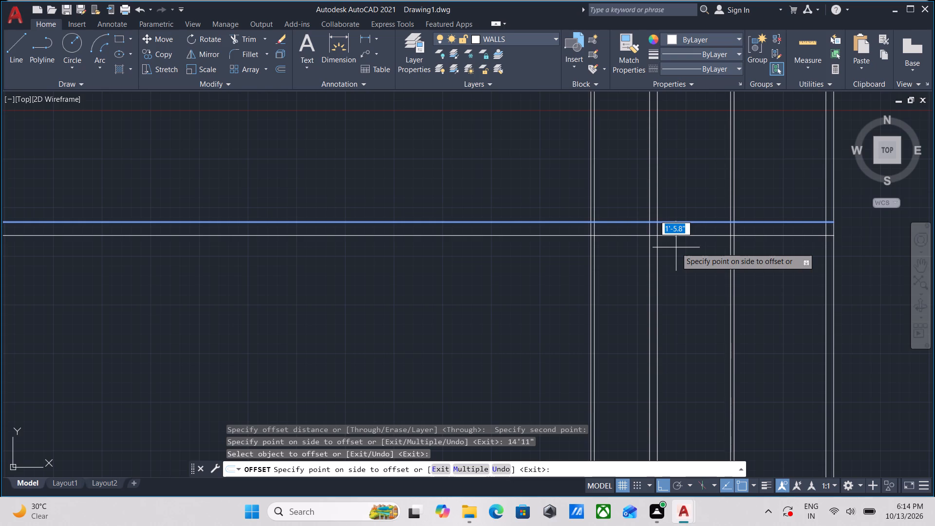
pyautogui.scroll(-1, 675, 247)
pyautogui.moveTo(673, 247); pyautogui.dragTo(661, 255, button='middle')
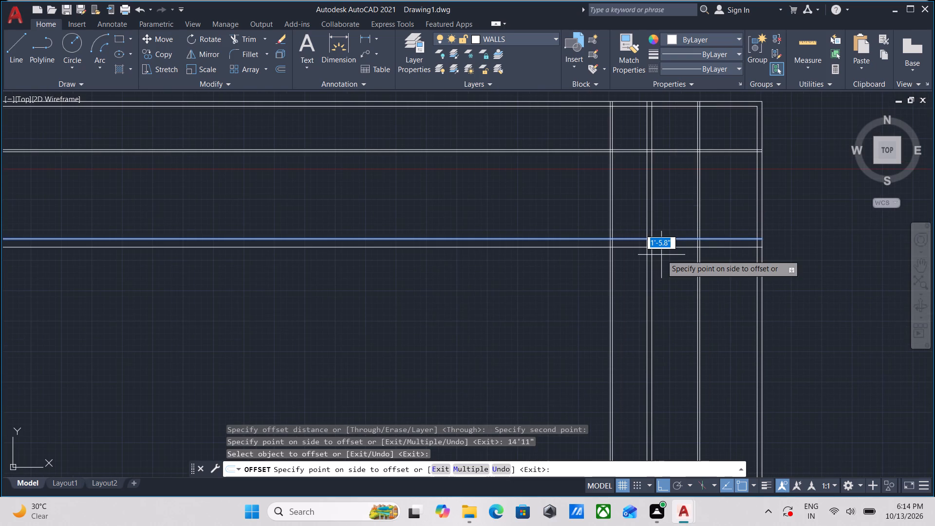
pyautogui.scroll(2, 661, 255)
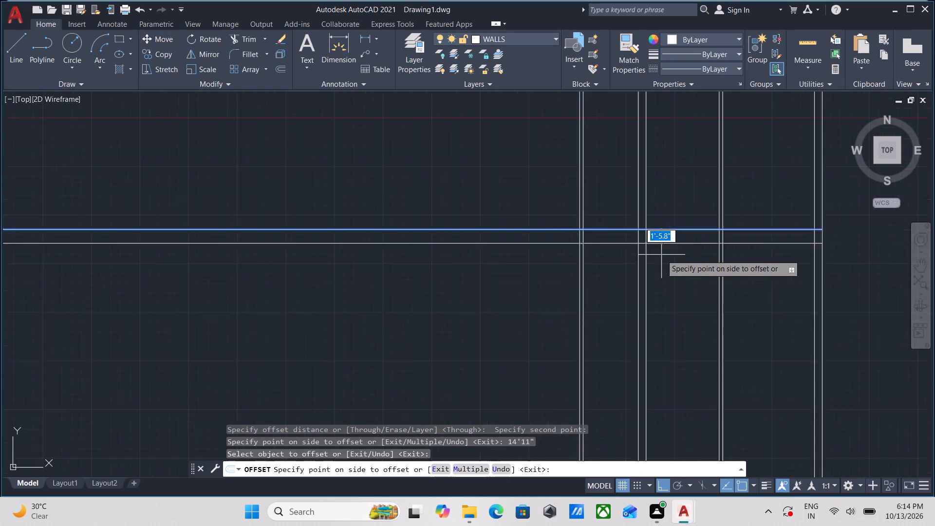
pyautogui.scroll(-1, 655, 243)
pyautogui.moveTo(661, 243); pyautogui.dragTo(646, 250, button='middle')
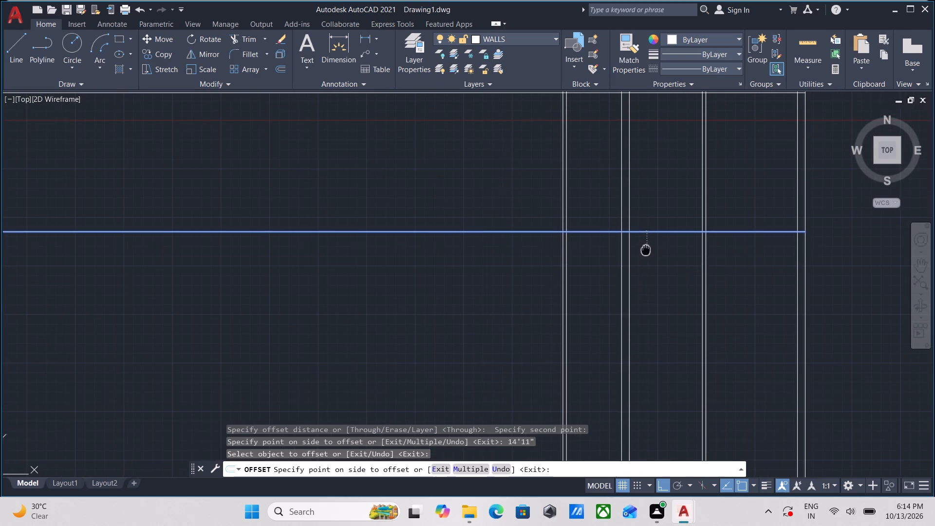
pyautogui.scroll(-1, 646, 250)
pyautogui.moveTo(646, 250); pyautogui.dragTo(646, 260, button='middle')
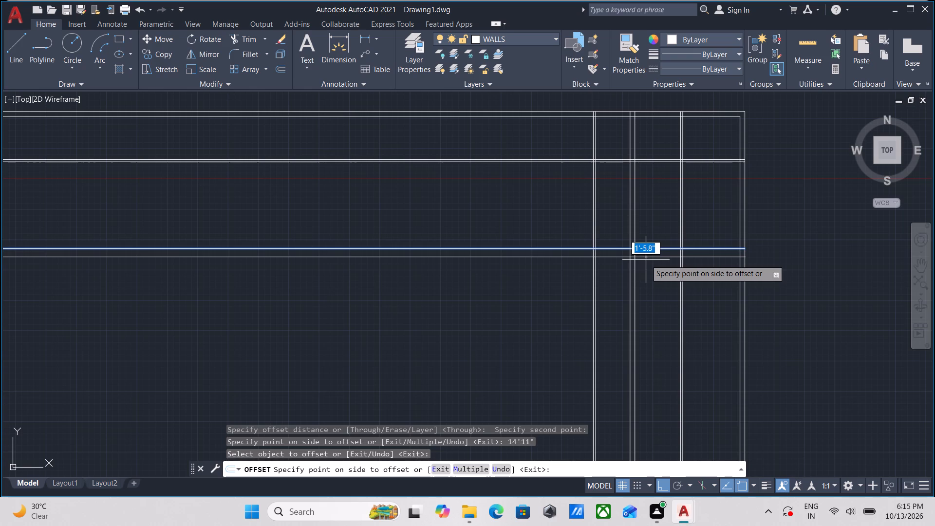
pyautogui.moveTo(646, 260); pyautogui.dragTo(652, 226, button='middle')
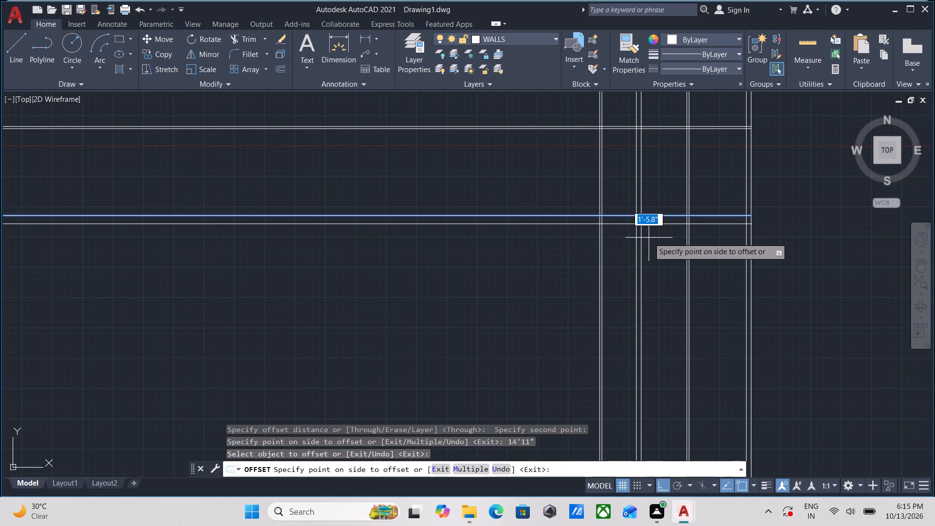
pyautogui.scroll(2, 649, 238)
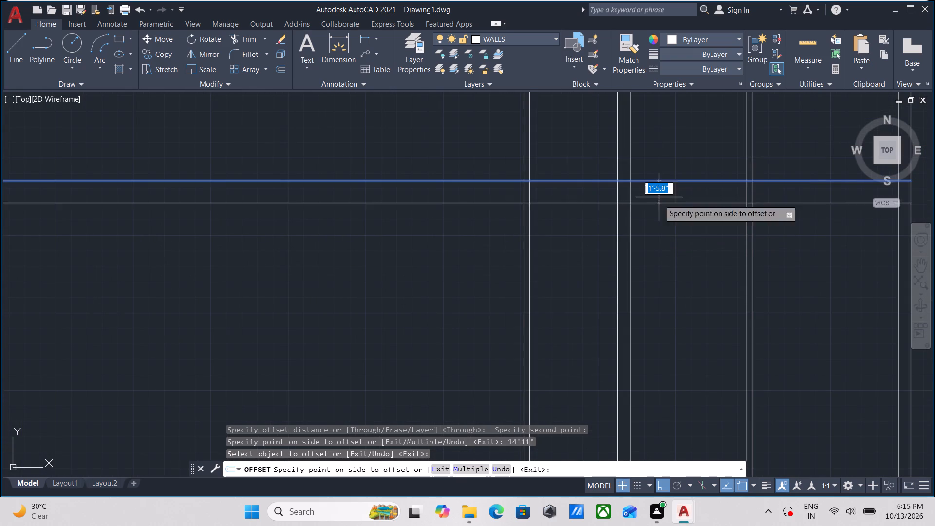
pyautogui.moveTo(659, 227); pyautogui.dragTo(663, 285, button='middle')
pyautogui.scroll(-2, 670, 265)
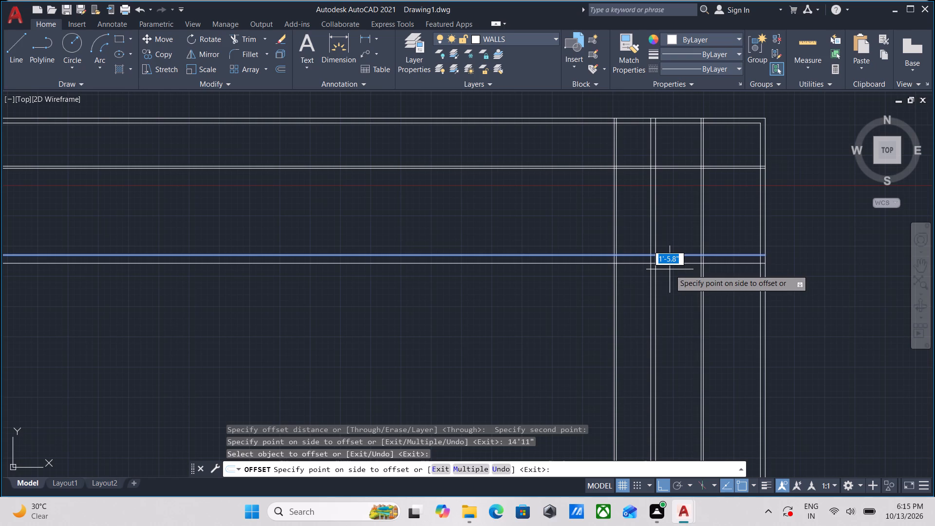
pyautogui.write('10')
pyautogui.hotkey('shift', '"')
pyautogui.press('Return')
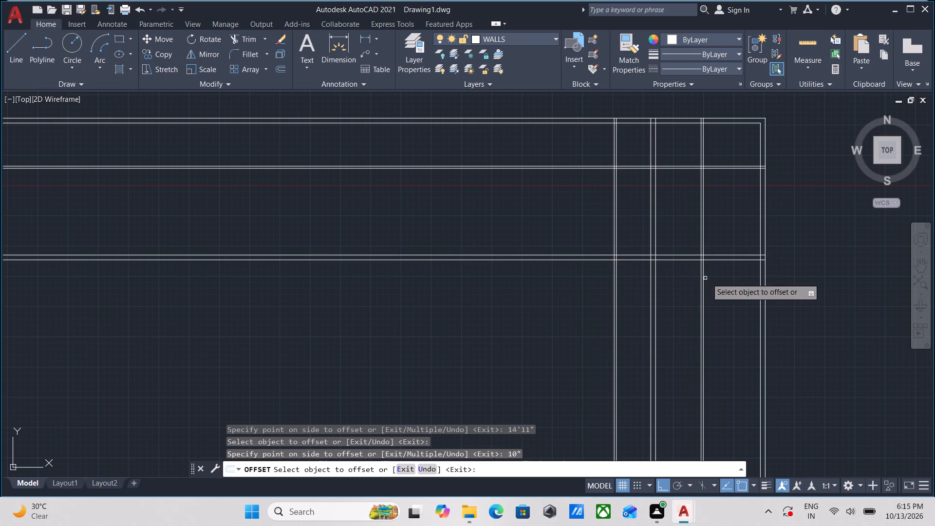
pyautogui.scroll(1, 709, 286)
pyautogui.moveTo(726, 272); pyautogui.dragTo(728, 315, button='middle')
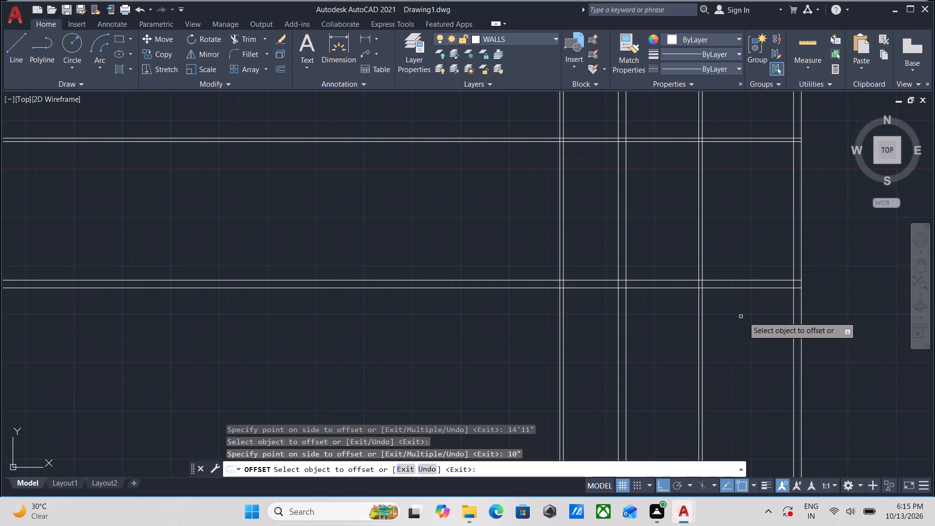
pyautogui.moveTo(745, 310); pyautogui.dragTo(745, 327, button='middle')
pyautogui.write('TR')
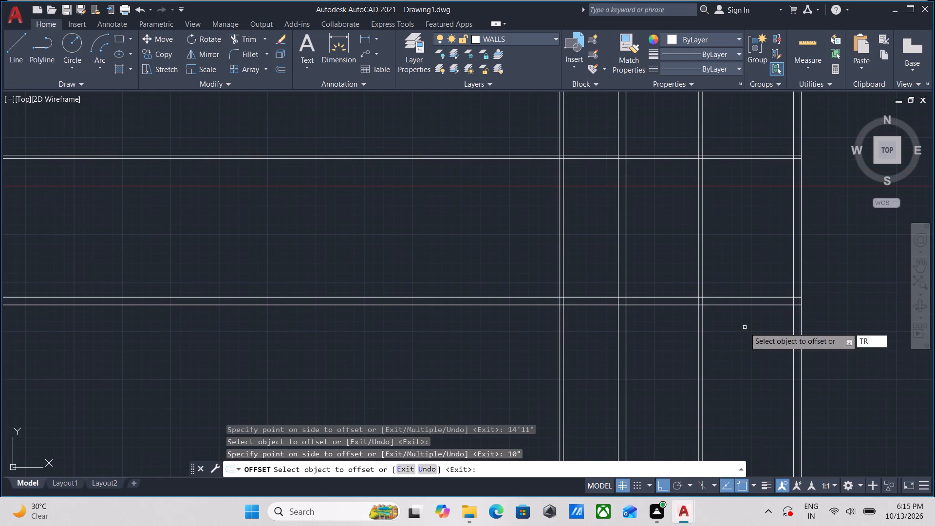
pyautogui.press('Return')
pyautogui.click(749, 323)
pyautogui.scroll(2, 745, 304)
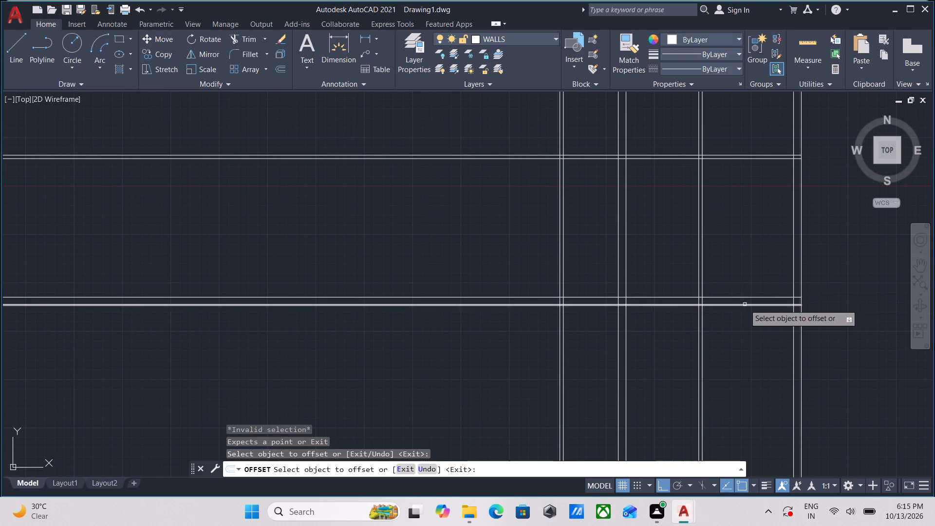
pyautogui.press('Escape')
# Trim the lower line of the lowest horizontal wall from the rightmost interior vertical wall through to the outer right wall.
pyautogui.moveTo(751, 321); pyautogui.dragTo(750, 340, button='middle')
pyautogui.write('TR')
pyautogui.press('Return')
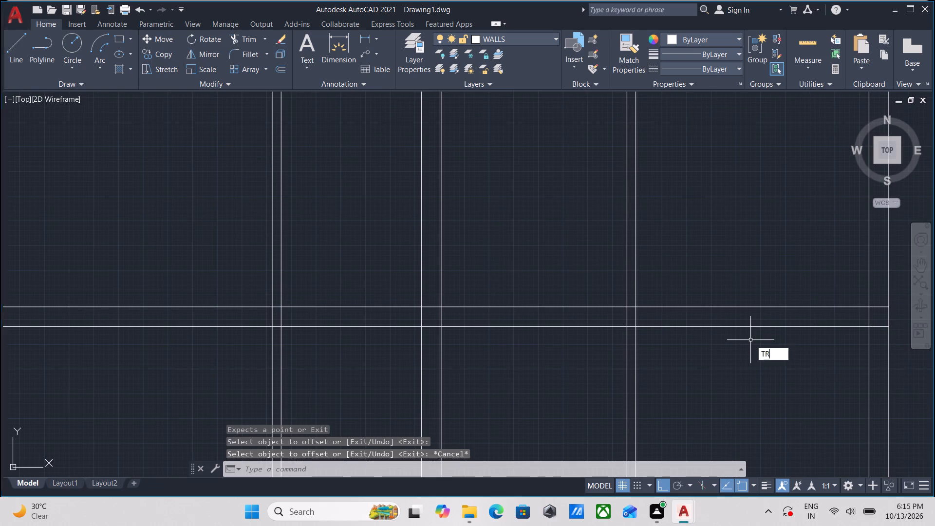
pyautogui.click(752, 340)
pyautogui.click(750, 312)
pyautogui.scroll(2, 892, 332)
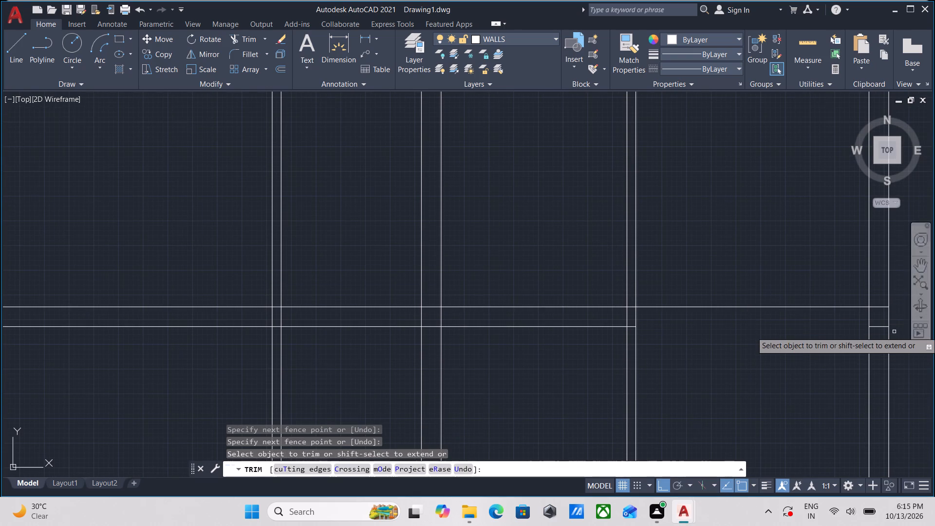
pyautogui.click(876, 331)
pyautogui.click(860, 300)
pyautogui.scroll(-2, 855, 305)
pyautogui.scroll(-1, 760, 343)
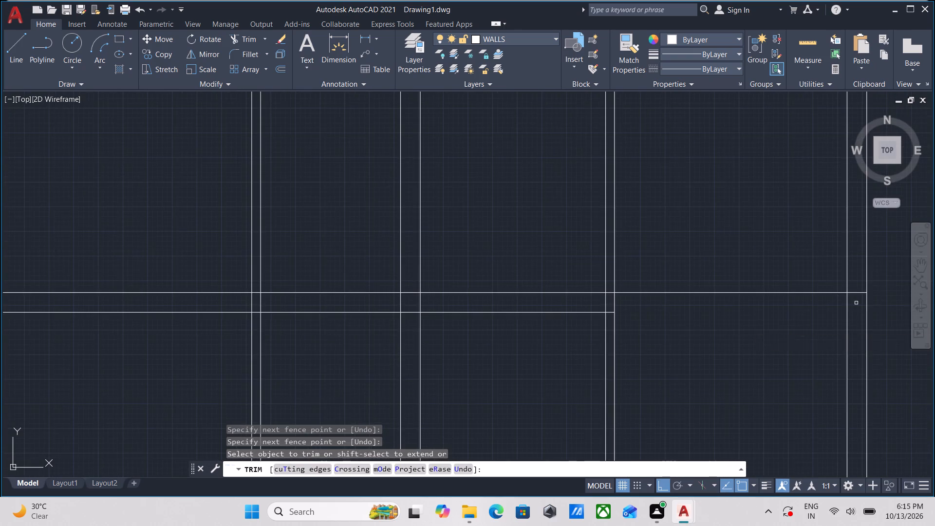
pyautogui.moveTo(760, 343); pyautogui.dragTo(798, 318, button='middle')
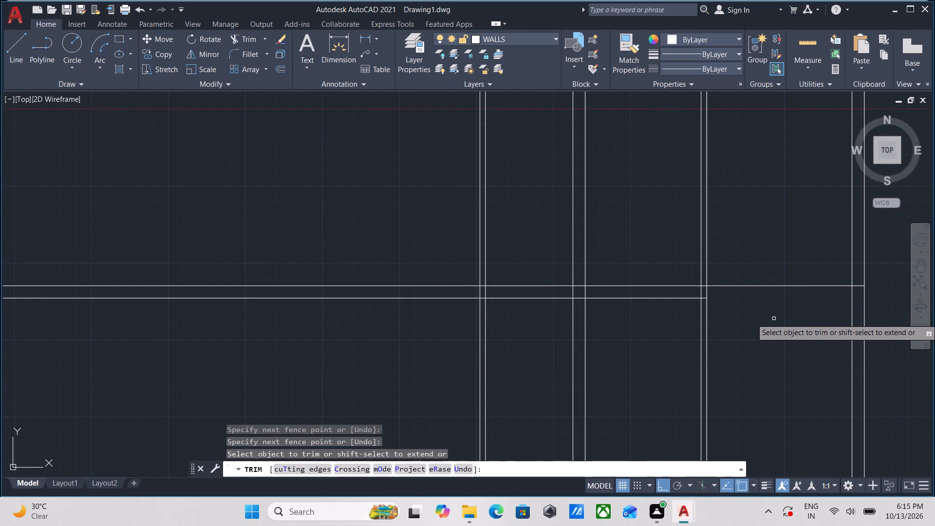
pyautogui.moveTo(739, 339); pyautogui.dragTo(786, 319, button='middle')
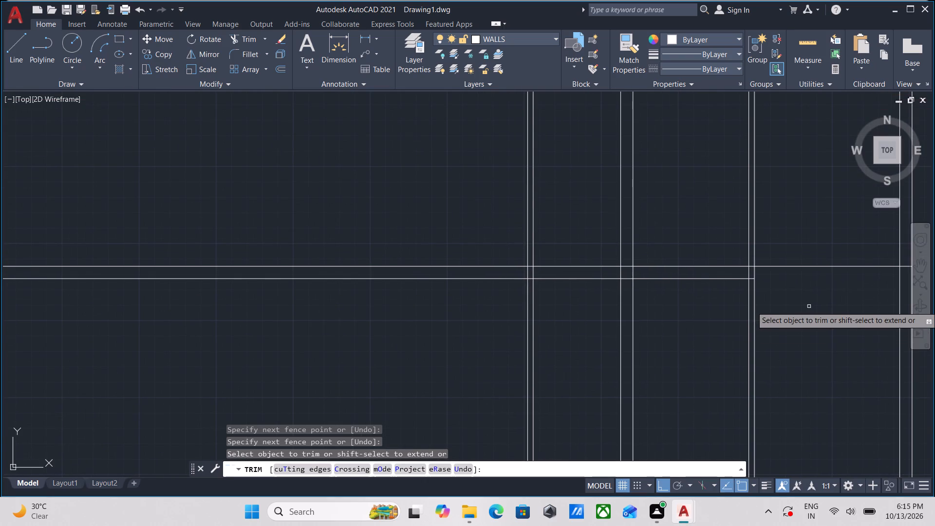
pyautogui.moveTo(817, 303); pyautogui.dragTo(816, 331, button='middle')
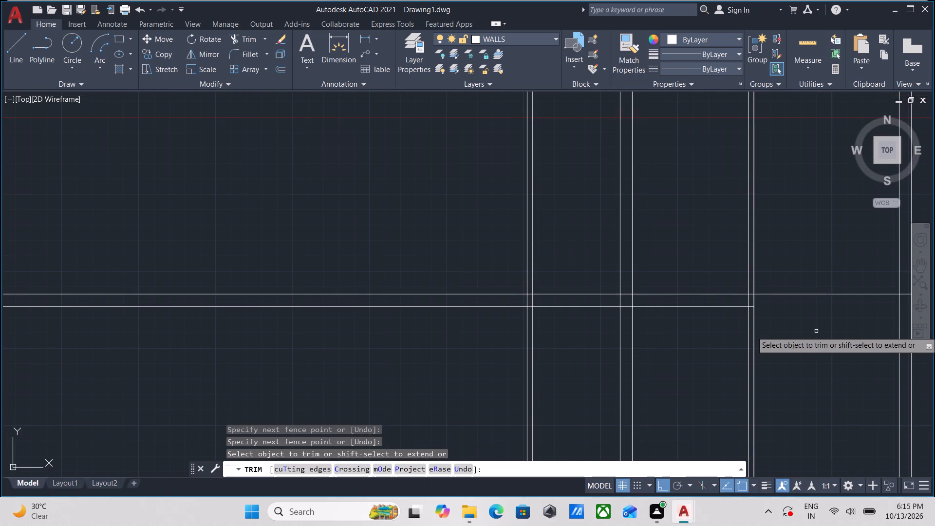
pyautogui.press('Escape')
# Offset the upper line of the lowest horizontal wall 6'1" downward.
pyautogui.moveTo(820, 330); pyautogui.dragTo(751, 328, button='middle')
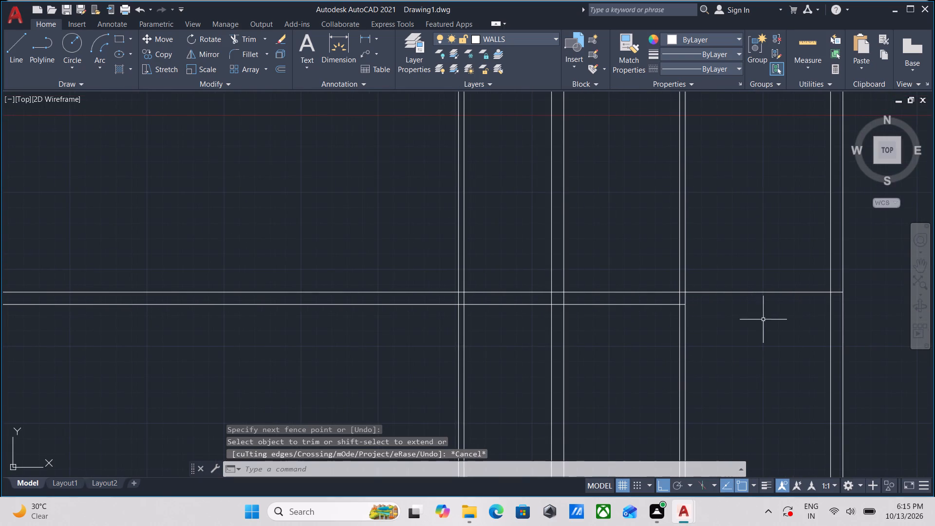
pyautogui.click(771, 319)
pyautogui.click(742, 260)
pyautogui.press('o')
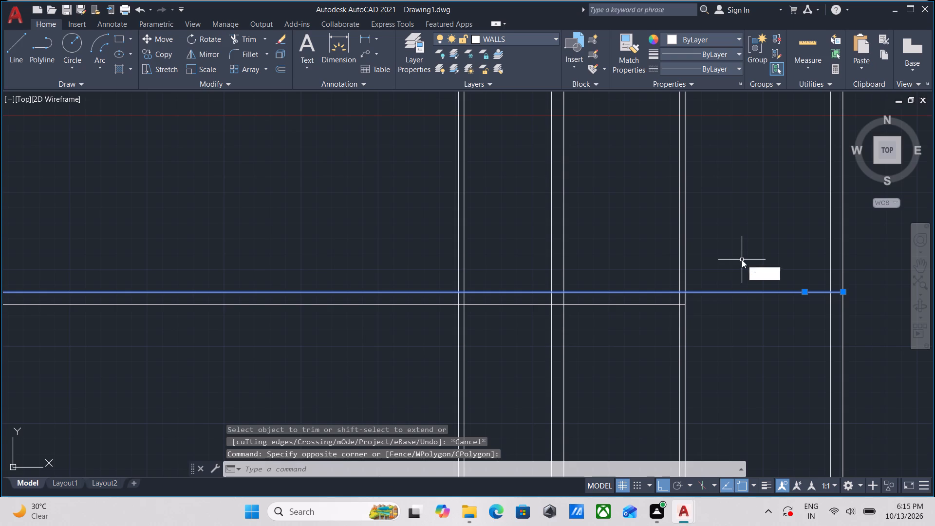
pyautogui.press('Return')
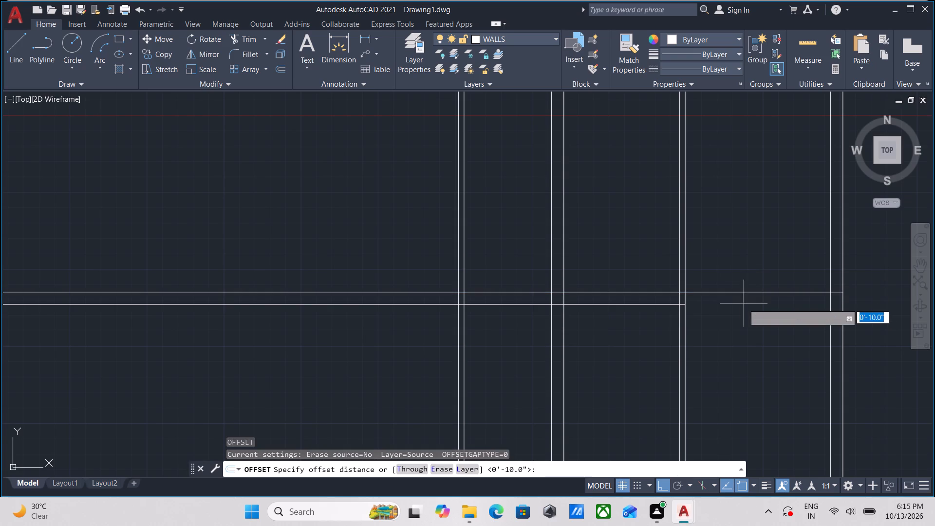
pyautogui.click(744, 291)
pyautogui.click(745, 356)
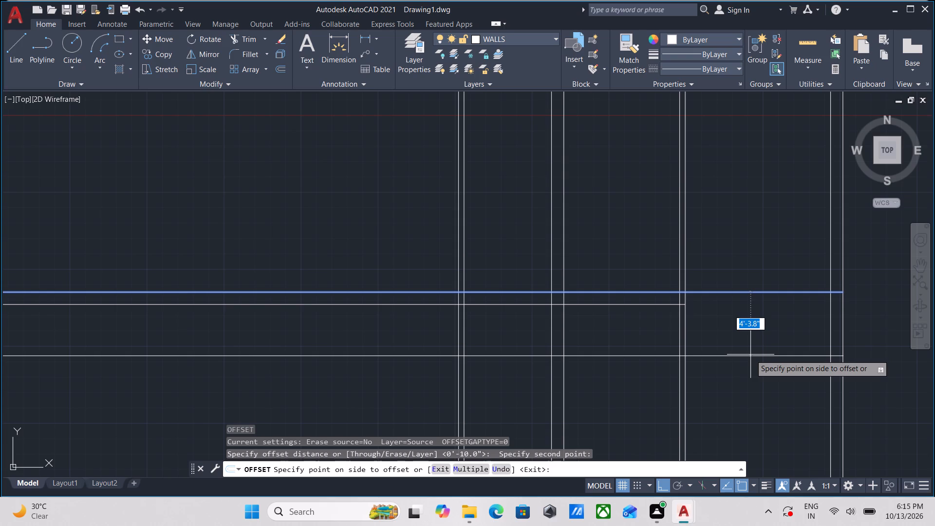
pyautogui.write("6'")
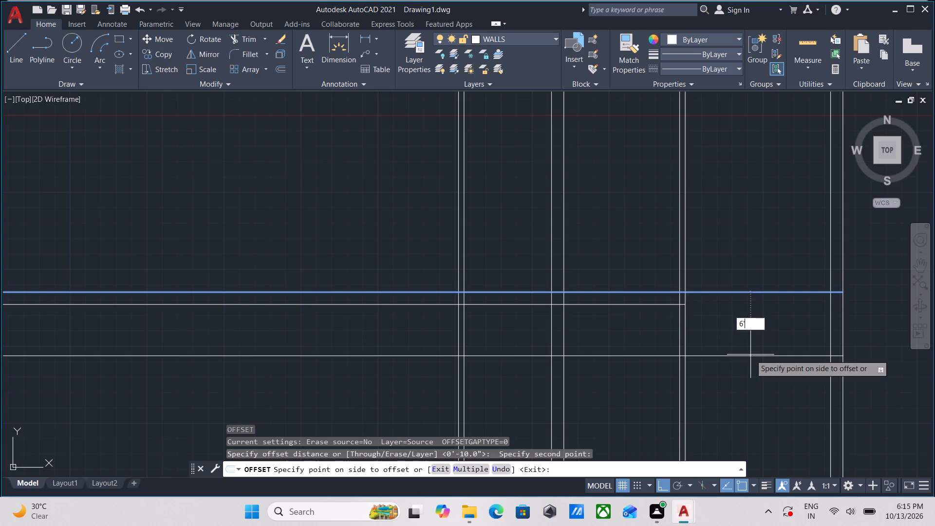
pyautogui.press('1')
pyautogui.press('Return')
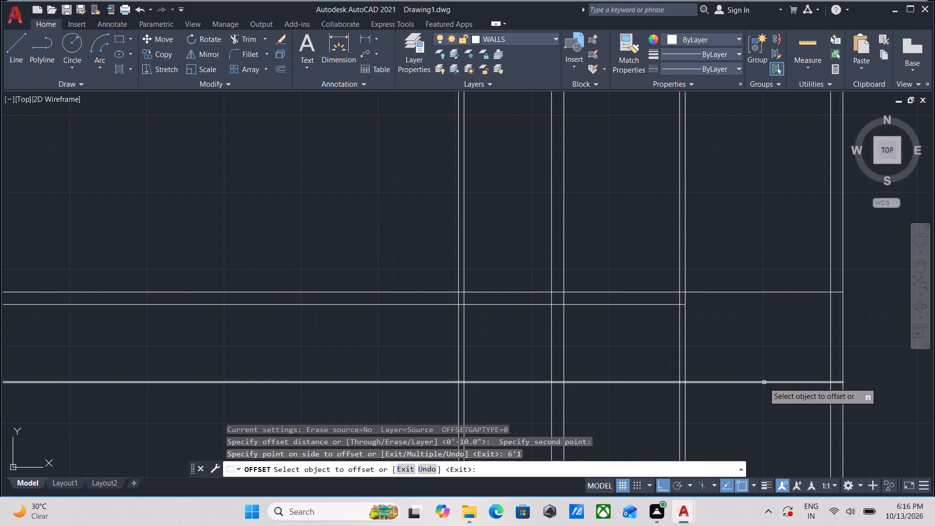
# Offset the new lowest horizontal line 10" downward to form a wall.
pyautogui.click(745, 381)
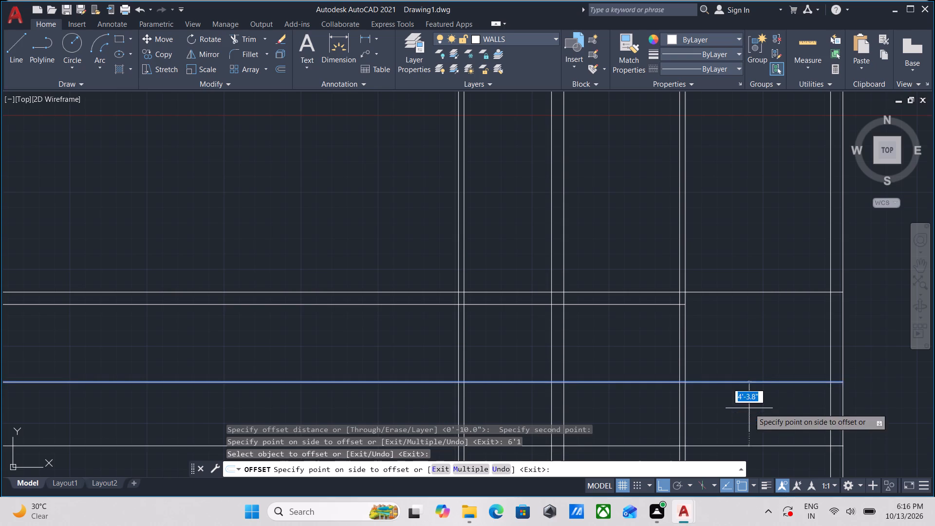
pyautogui.moveTo(749, 408); pyautogui.dragTo(749, 360, button='middle')
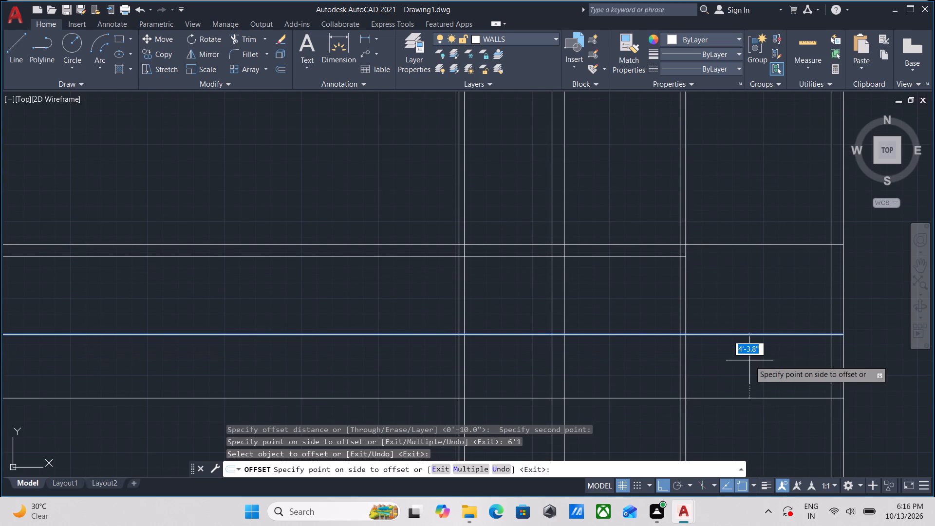
pyautogui.write('10')
pyautogui.press('Return')
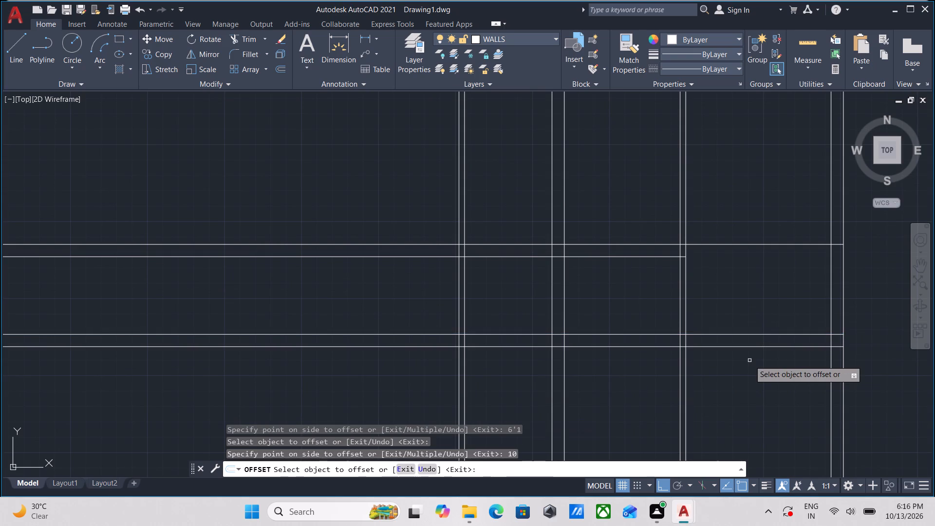
# Offset the lower line of the new lowest horizontal wall 7' downward.
pyautogui.click(754, 347)
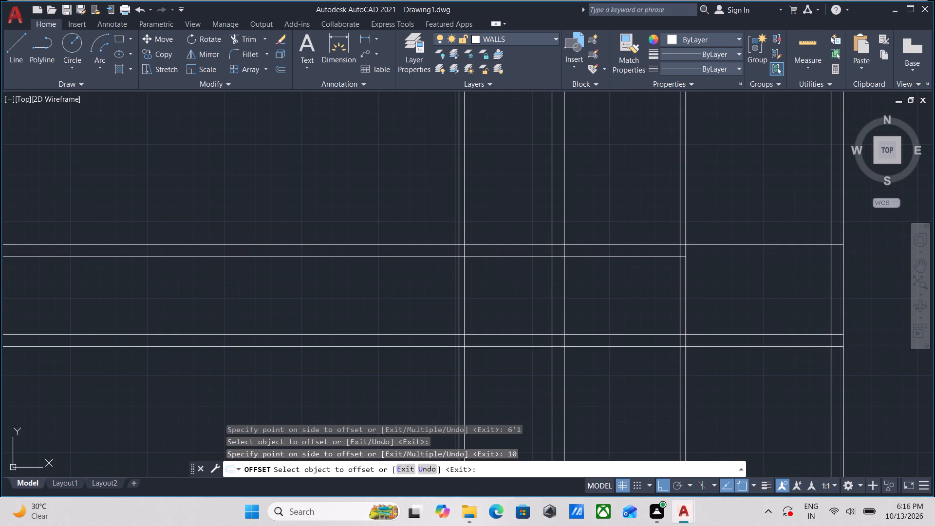
pyautogui.moveTo(755, 397); pyautogui.dragTo(767, 427, button='middle')
pyautogui.press('7')
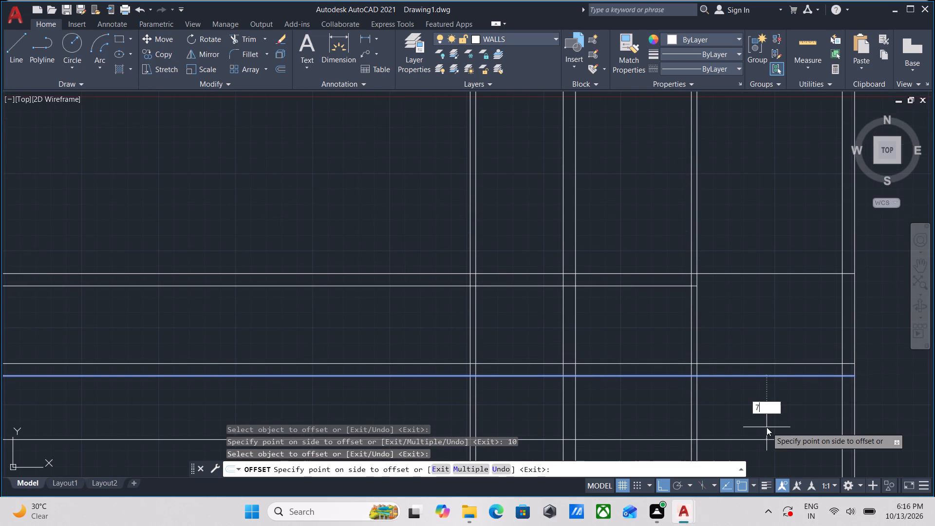
pyautogui.press("'")
pyautogui.press('Return')
# Offset the line 7' below that wall 10" downward to form another horizontal wall.
pyautogui.moveTo(765, 415); pyautogui.dragTo(776, 220, button='middle')
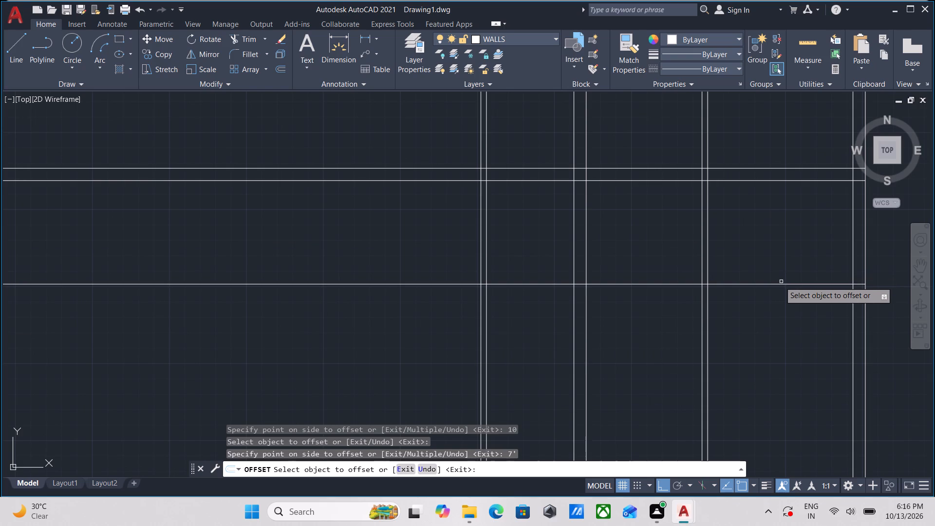
pyautogui.click(768, 283)
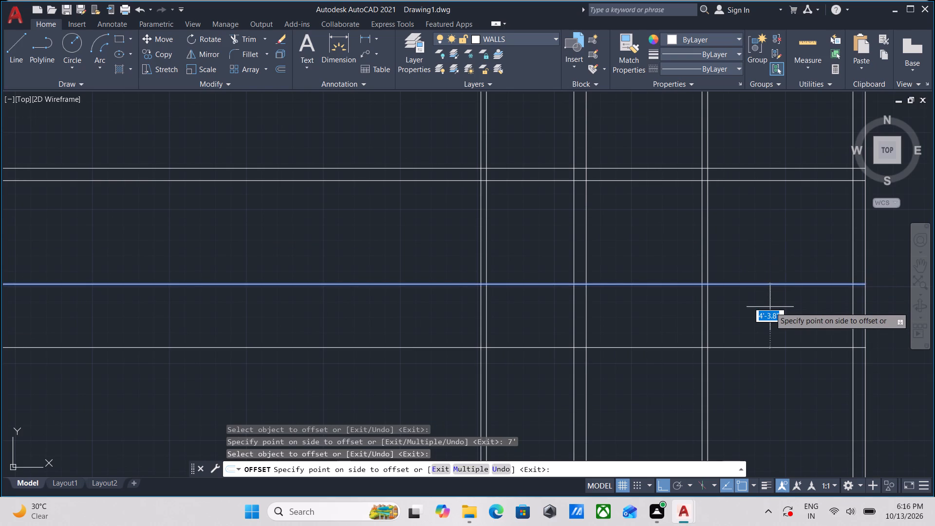
pyautogui.write('10')
pyautogui.hotkey('shift', '"')
pyautogui.press('Return')
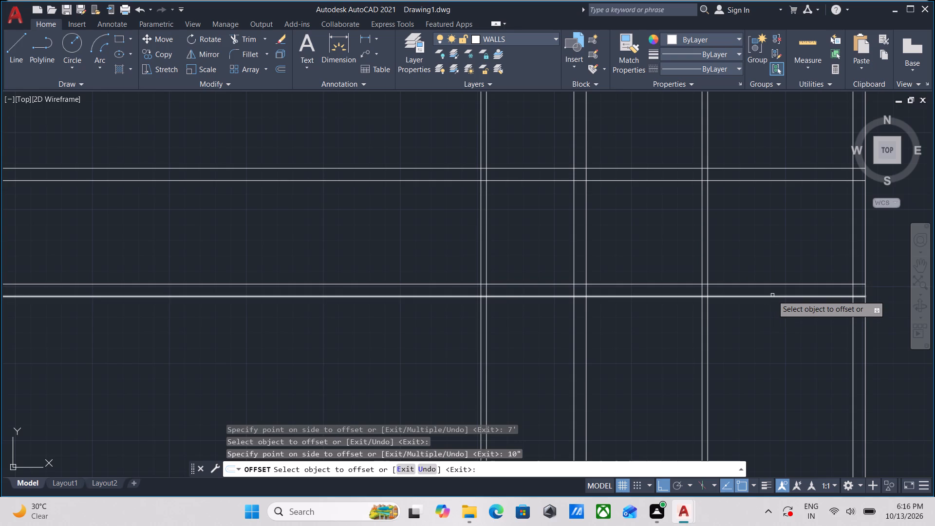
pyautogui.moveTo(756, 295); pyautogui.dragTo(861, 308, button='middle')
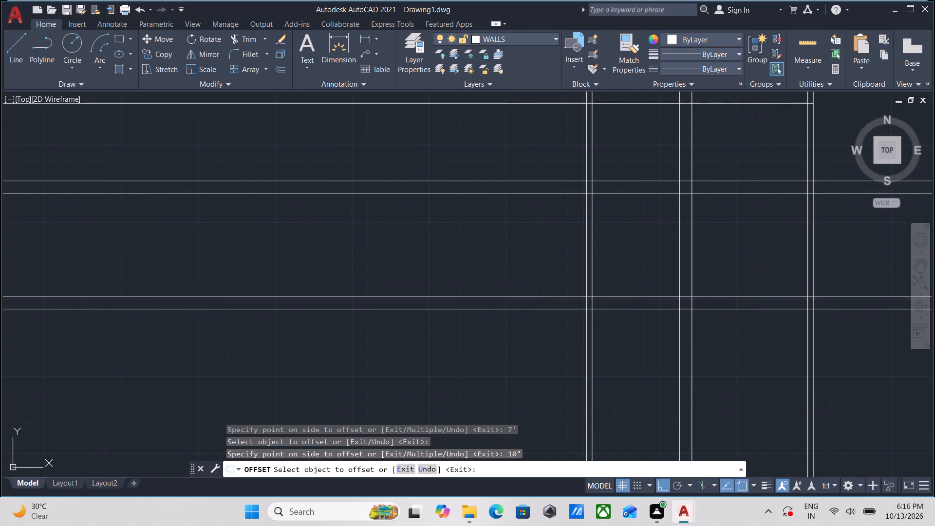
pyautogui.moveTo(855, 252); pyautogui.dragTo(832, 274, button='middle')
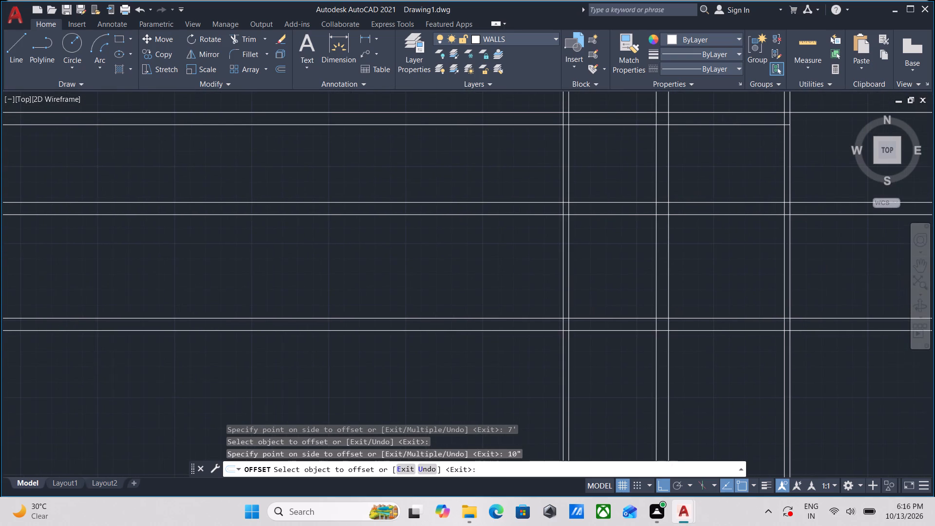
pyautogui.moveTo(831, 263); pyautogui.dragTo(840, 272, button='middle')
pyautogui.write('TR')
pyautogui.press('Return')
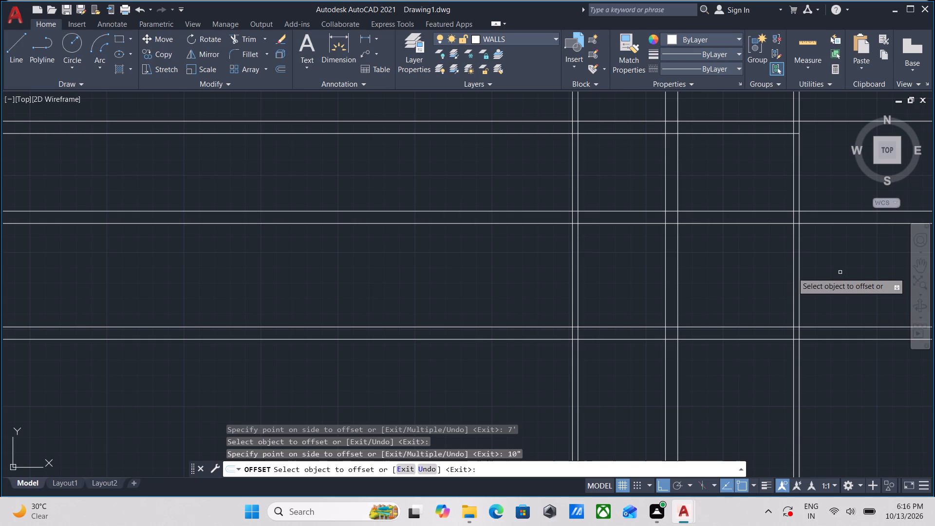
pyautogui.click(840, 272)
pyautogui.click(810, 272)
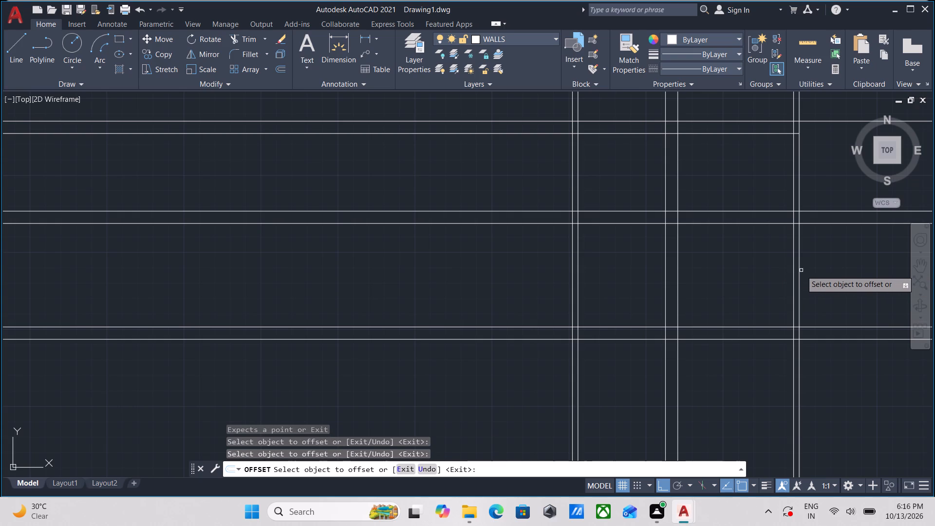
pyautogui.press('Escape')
# Trim the three pairs of interior vertical wall lines where they cross the 7' space between the two lowest horizontal walls.
pyautogui.write('TR')
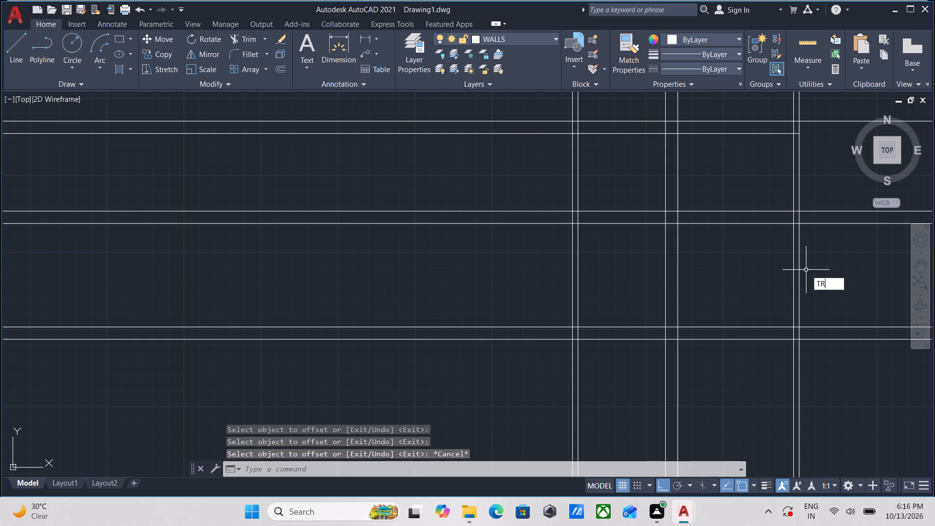
pyautogui.press('Return')
pyautogui.click(818, 266)
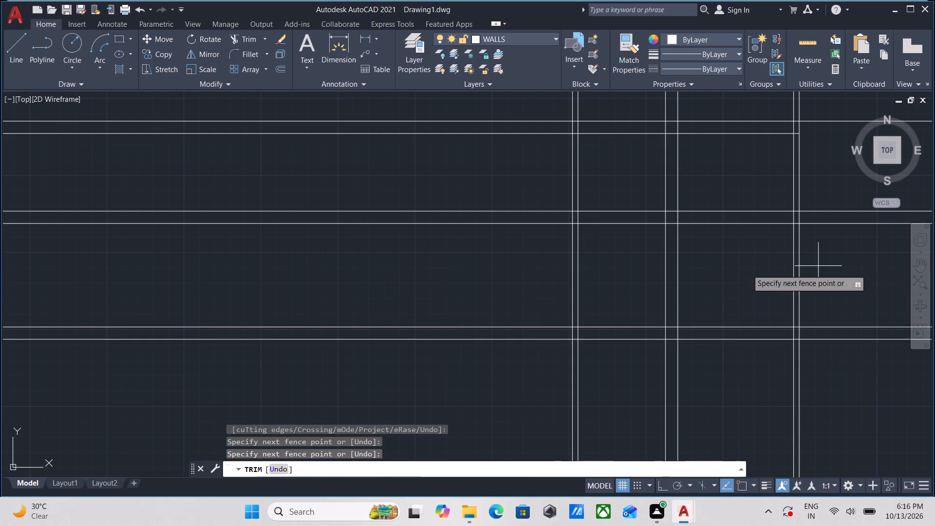
pyautogui.scroll(-2, 577, 270)
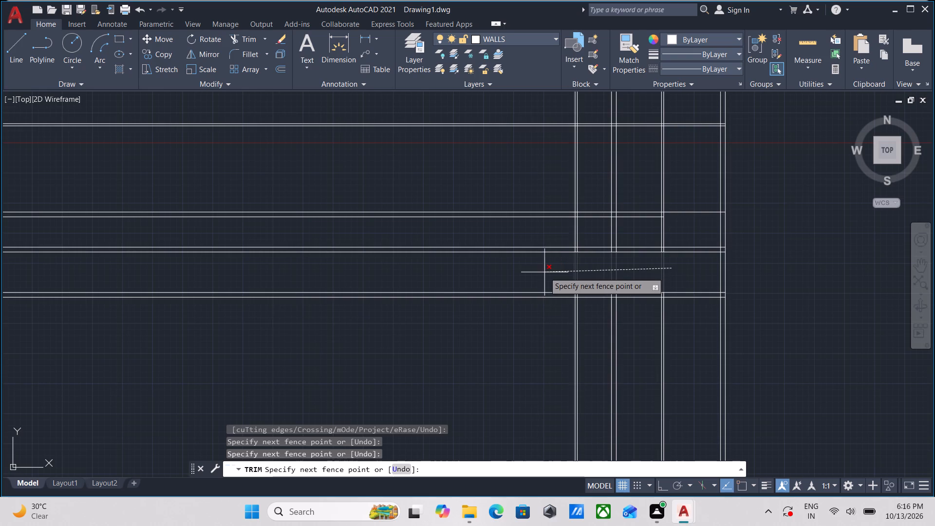
pyautogui.click(544, 272)
pyautogui.moveTo(545, 272); pyautogui.dragTo(653, 315, button='middle')
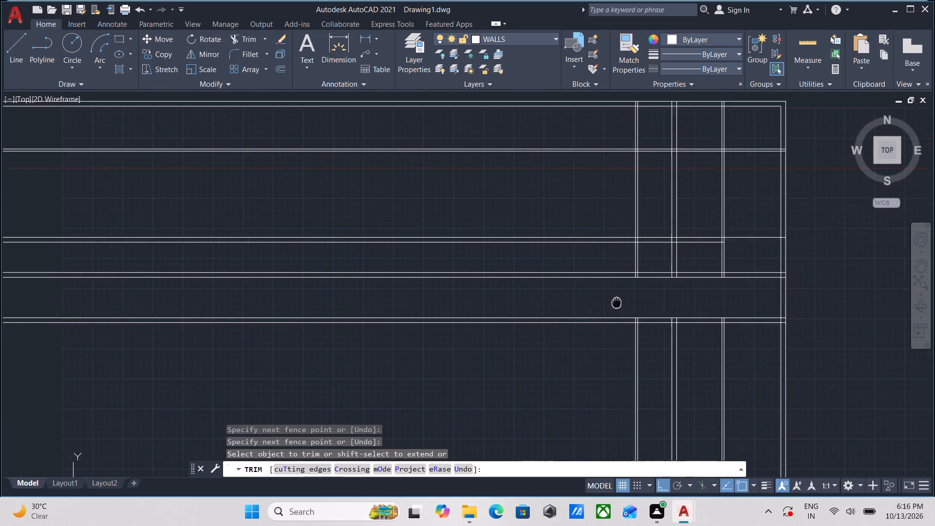
pyautogui.moveTo(653, 315); pyautogui.dragTo(657, 316, button='middle')
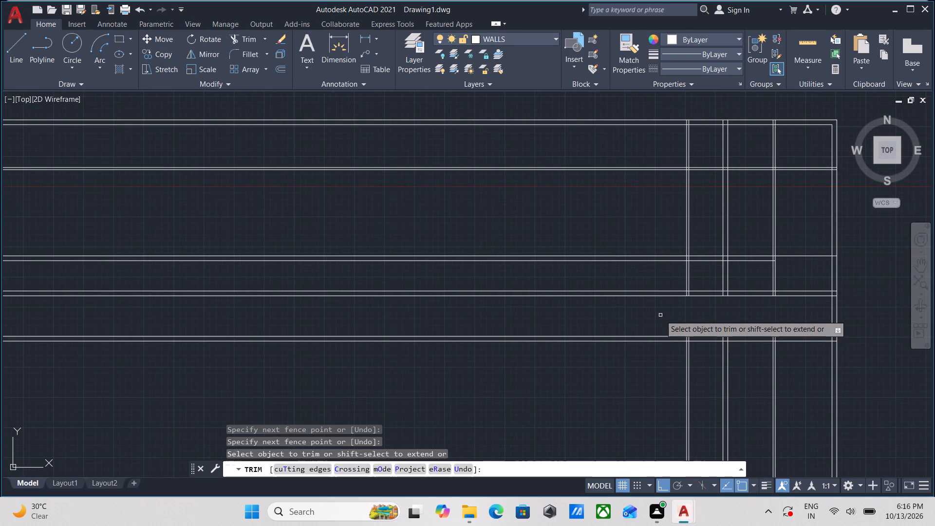
# Trim the three pairs of interior vertical wall lines where they cross the thickness of the second-lowest horizontal wall.
pyautogui.scroll(2, 686, 295)
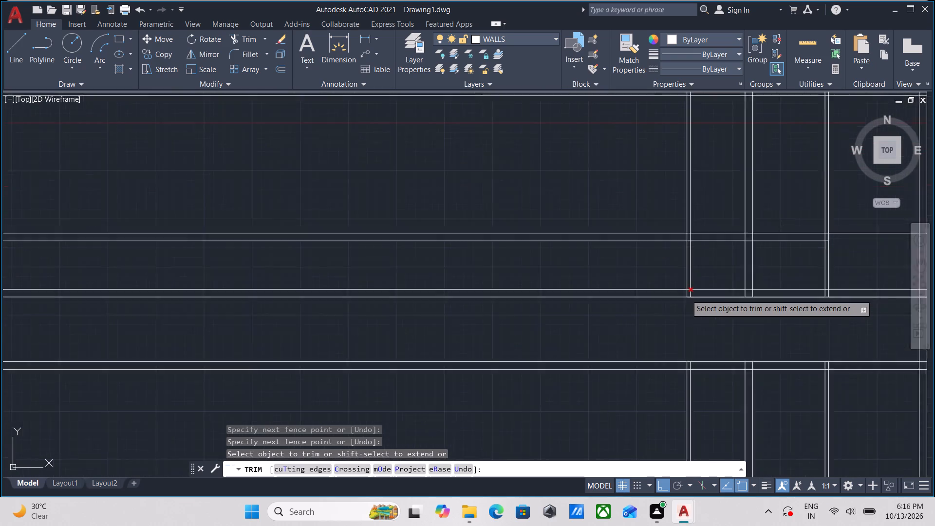
pyautogui.scroll(2, 686, 295)
pyautogui.click(686, 295)
pyautogui.moveTo(766, 293); pyautogui.dragTo(705, 297, button='middle')
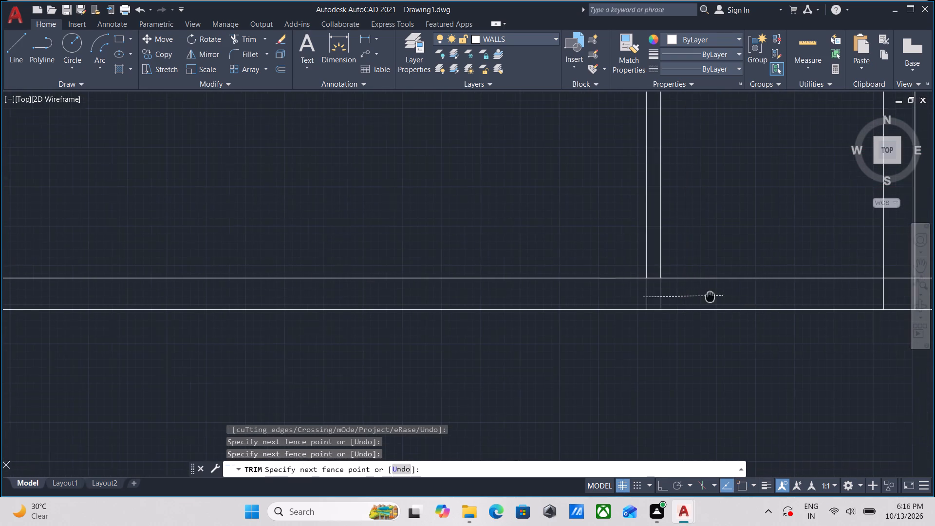
pyautogui.moveTo(743, 302); pyautogui.dragTo(694, 301, button='middle')
pyautogui.moveTo(773, 290); pyautogui.dragTo(616, 289, button='middle')
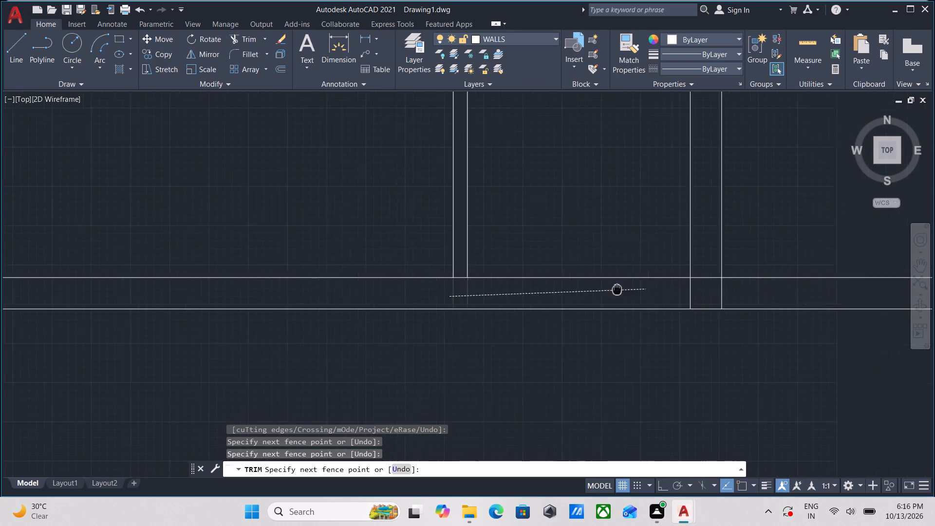
pyautogui.scroll(-2, 755, 295)
pyautogui.moveTo(755, 295); pyautogui.dragTo(665, 304, button='middle')
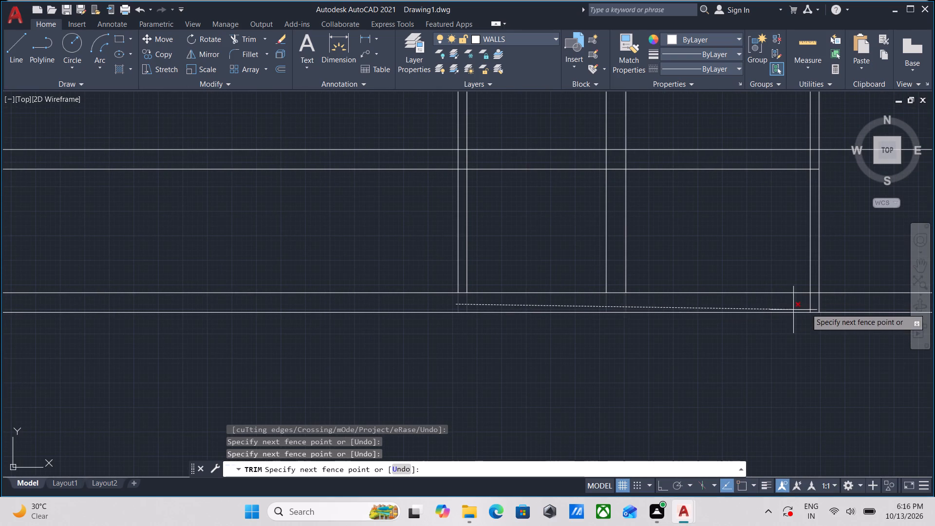
pyautogui.click(843, 303)
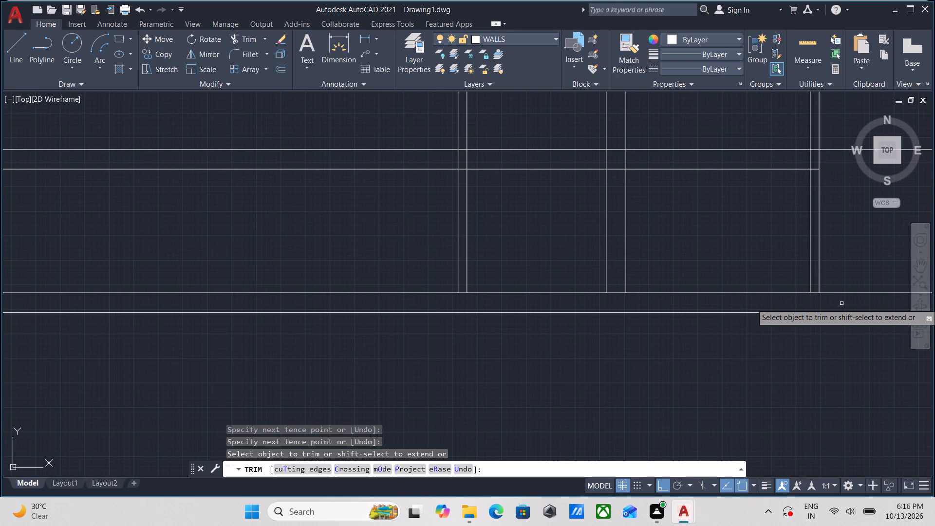
# Erase the three pairs of interior vertical wall lines that continue below the lowest horizontal wall.
pyautogui.moveTo(525, 232); pyautogui.dragTo(665, 271, button='middle')
pyautogui.scroll(-2, 672, 271)
pyautogui.moveTo(672, 271); pyautogui.dragTo(670, 334, button='middle')
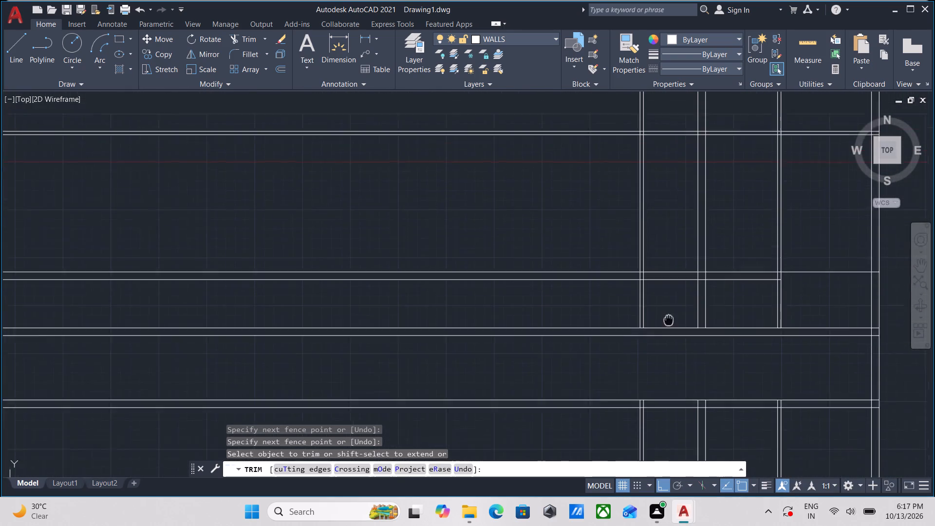
pyautogui.scroll(-2, 670, 334)
pyautogui.moveTo(670, 334); pyautogui.dragTo(673, 315, button='middle')
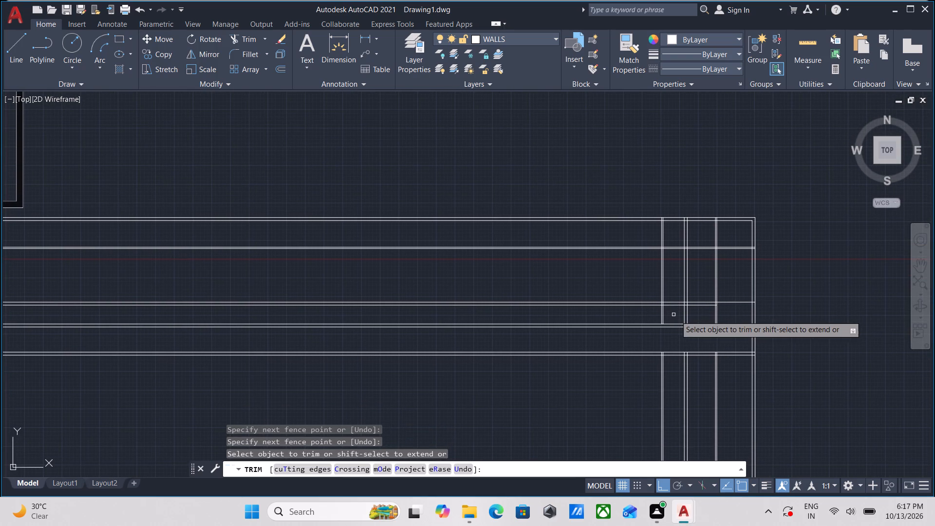
pyautogui.scroll(2, 676, 316)
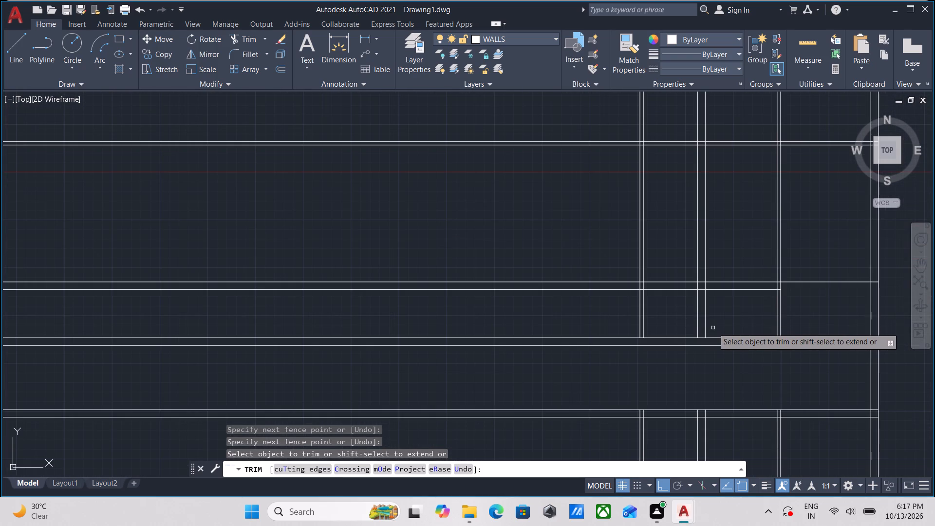
pyautogui.scroll(2, 713, 328)
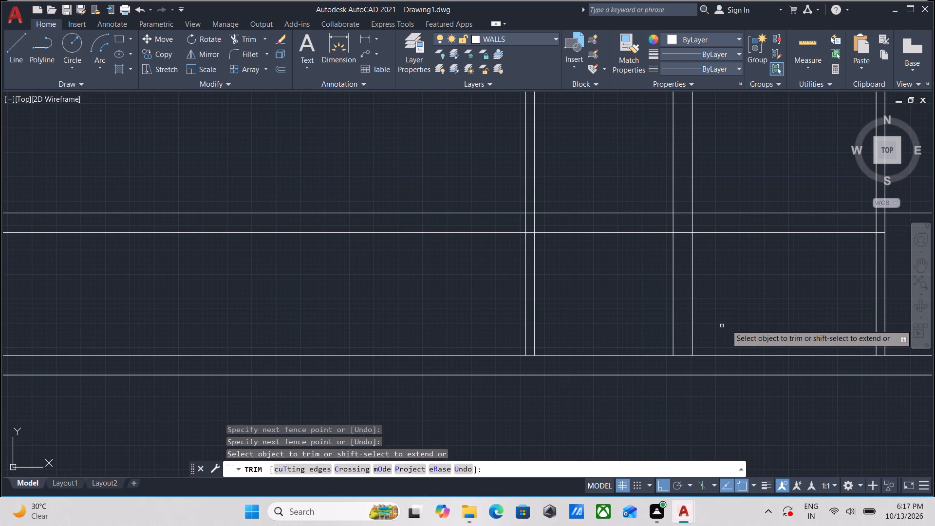
pyautogui.scroll(-2, 748, 299)
pyautogui.moveTo(746, 307); pyautogui.dragTo(748, 262, button='middle')
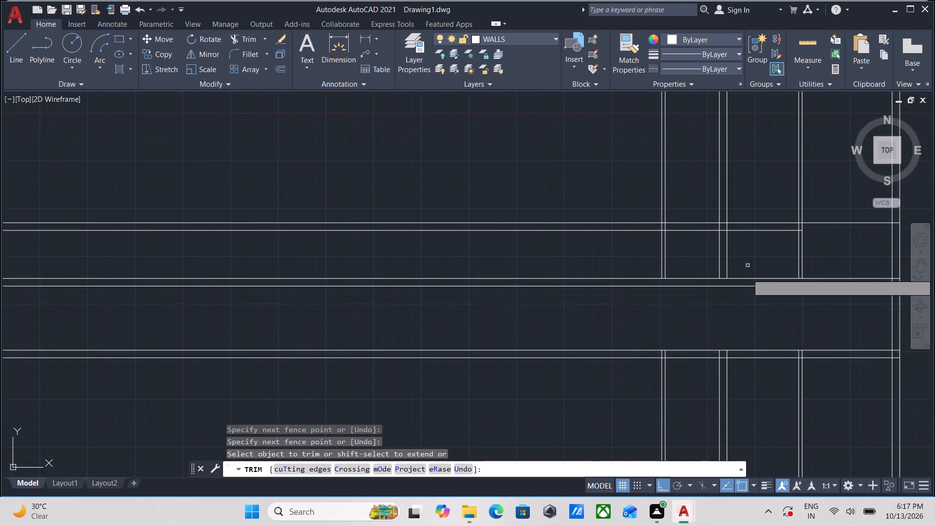
pyautogui.press('Escape')
pyautogui.click(835, 393)
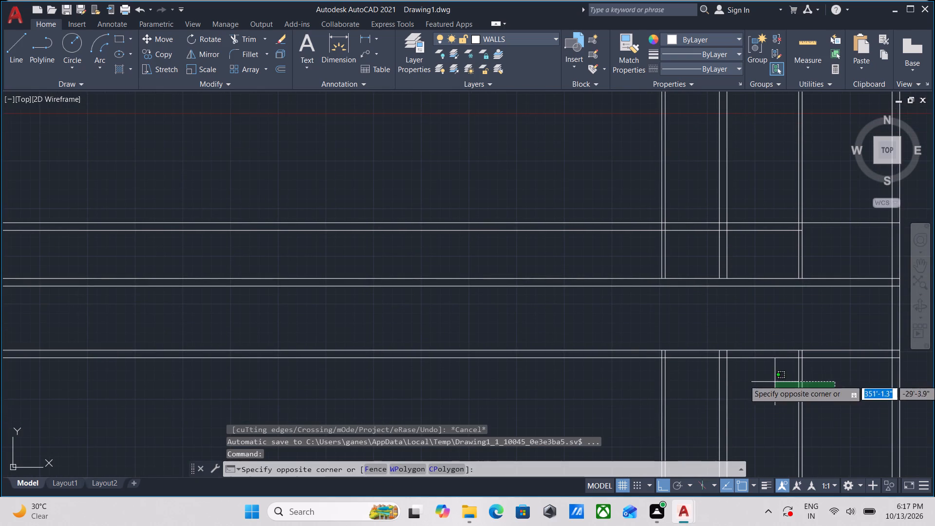
pyautogui.click(627, 377)
pyautogui.rightClick(627, 377)
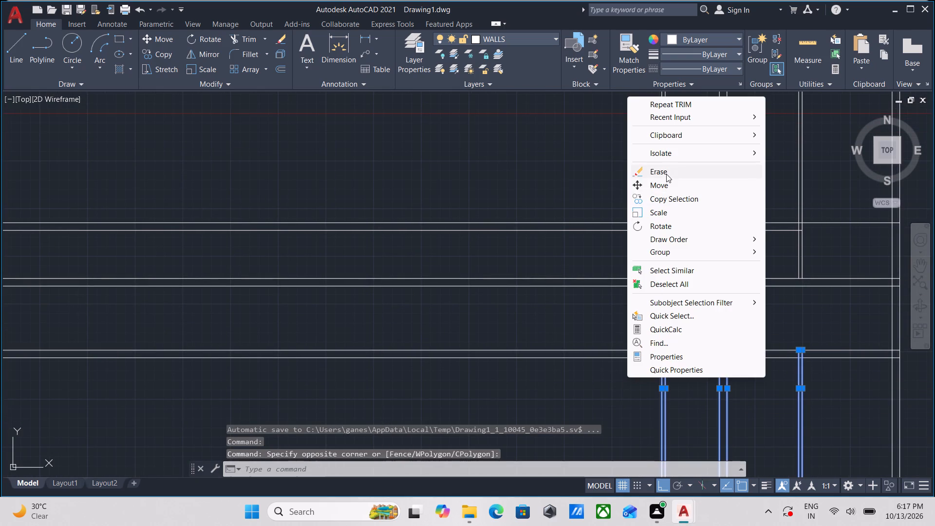
pyautogui.click(666, 174)
# Examine the junctions between the interior vertical walls and the horizontal walls near the plan's right end.
pyautogui.scroll(1, 727, 358)
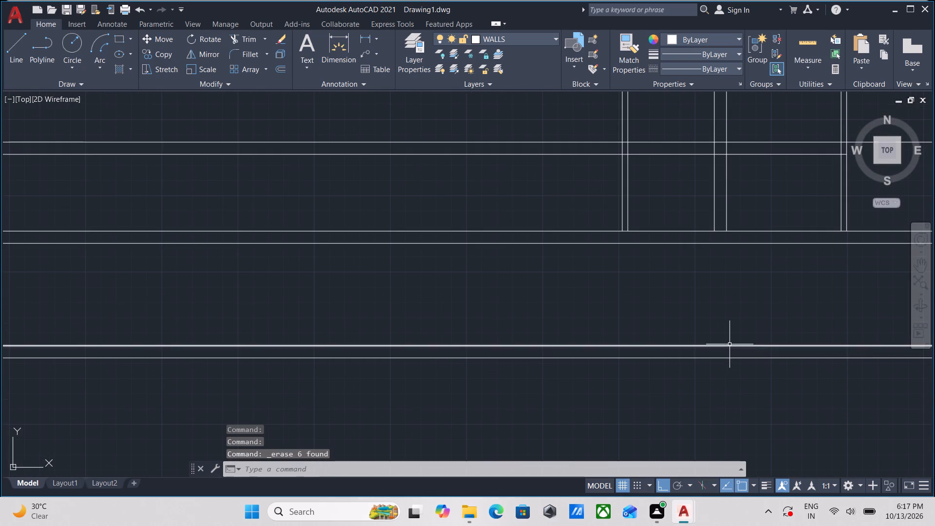
pyautogui.scroll(1, 678, 271)
pyautogui.moveTo(669, 265); pyautogui.dragTo(627, 353, button='middle')
pyautogui.moveTo(701, 261); pyautogui.dragTo(665, 313, button='middle')
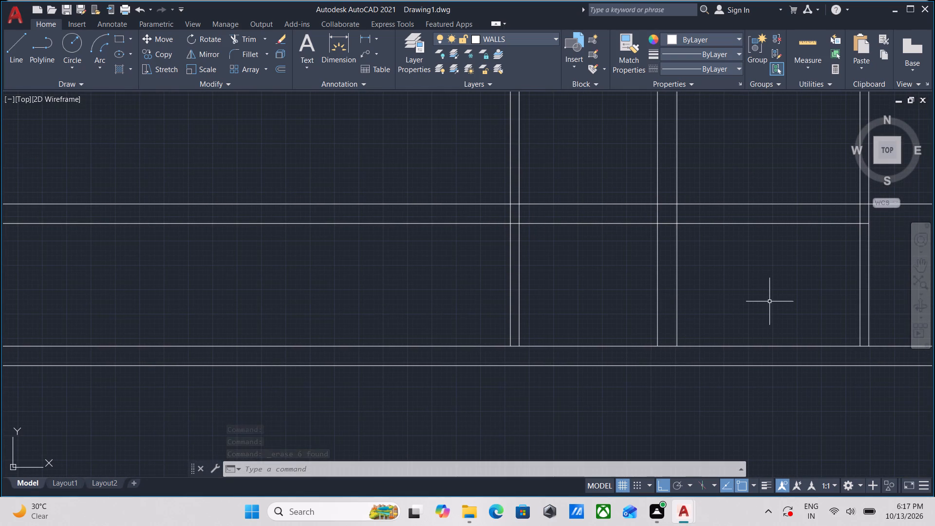
pyautogui.moveTo(771, 301); pyautogui.dragTo(723, 332, button='middle')
pyautogui.scroll(-2, 729, 318)
pyautogui.moveTo(729, 318); pyautogui.dragTo(729, 329, button='middle')
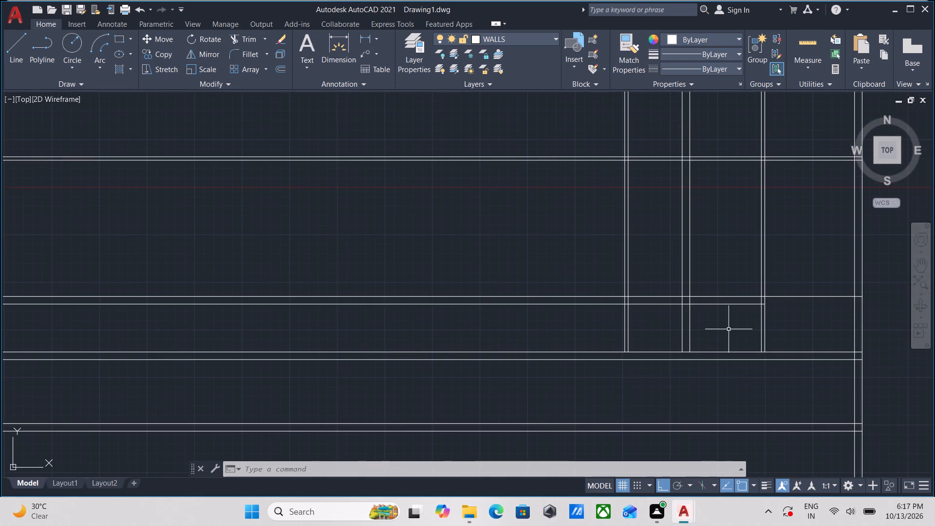
pyautogui.scroll(-2, 729, 329)
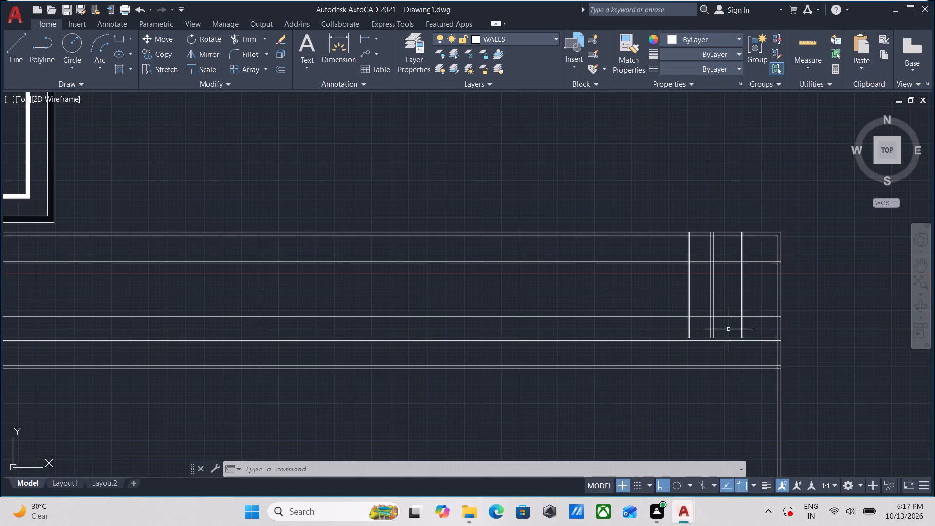
pyautogui.moveTo(729, 329); pyautogui.dragTo(730, 320, button='middle')
pyautogui.scroll(1, 730, 319)
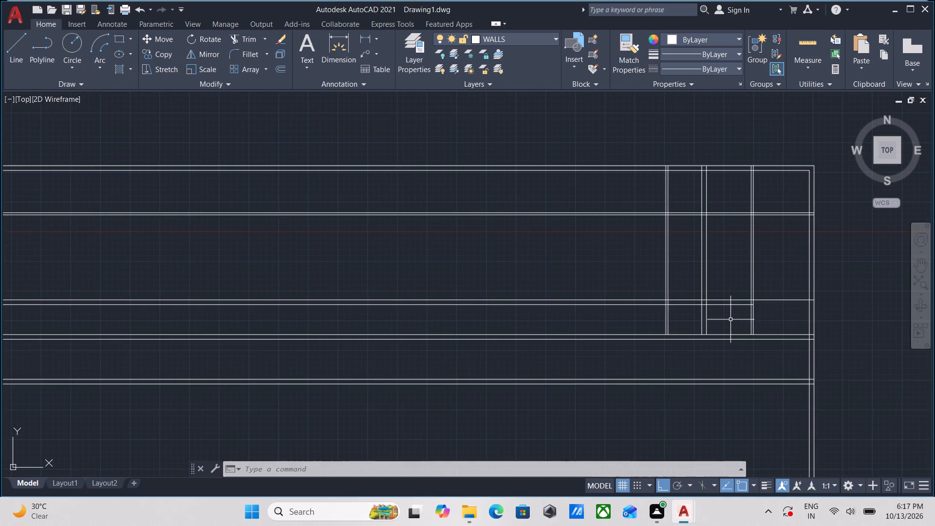
pyautogui.scroll(1, 730, 319)
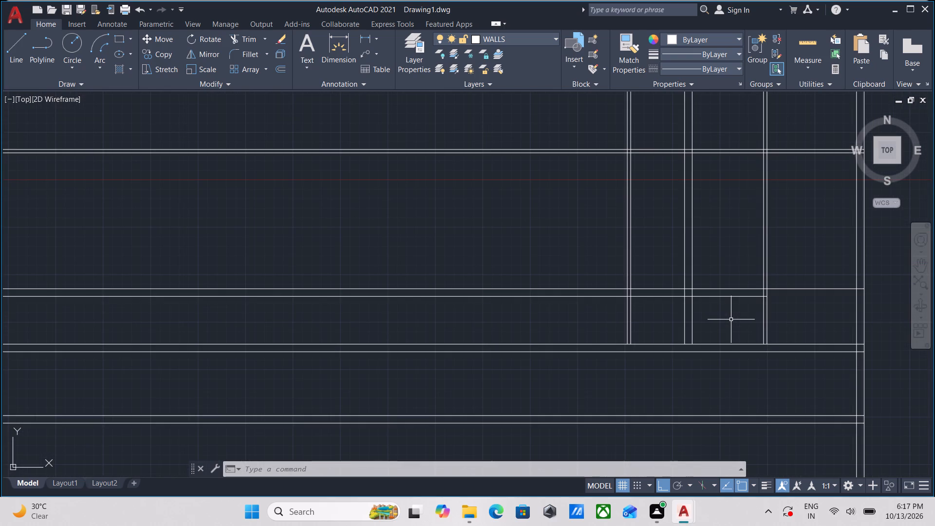
pyautogui.scroll(-1, 765, 244)
pyautogui.moveTo(765, 244); pyautogui.dragTo(729, 308, button='middle')
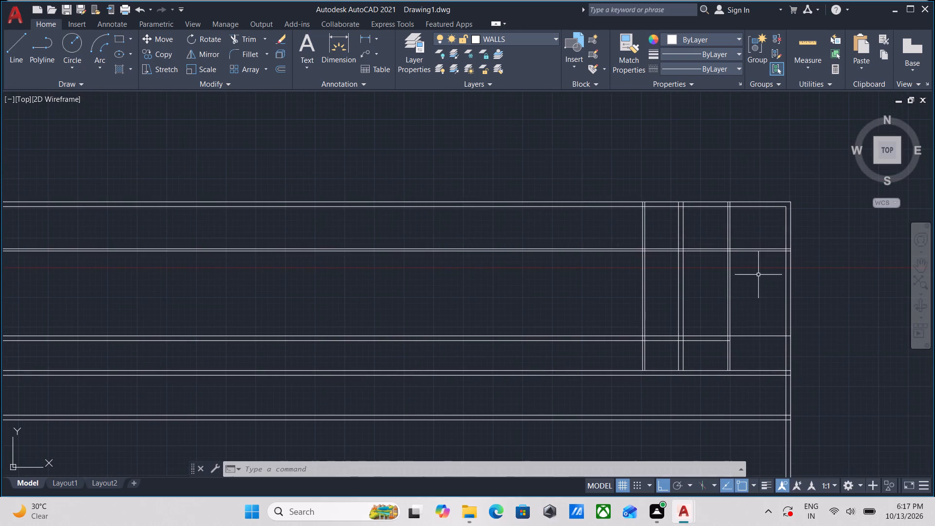
pyautogui.moveTo(758, 275); pyautogui.dragTo(758, 287, button='middle')
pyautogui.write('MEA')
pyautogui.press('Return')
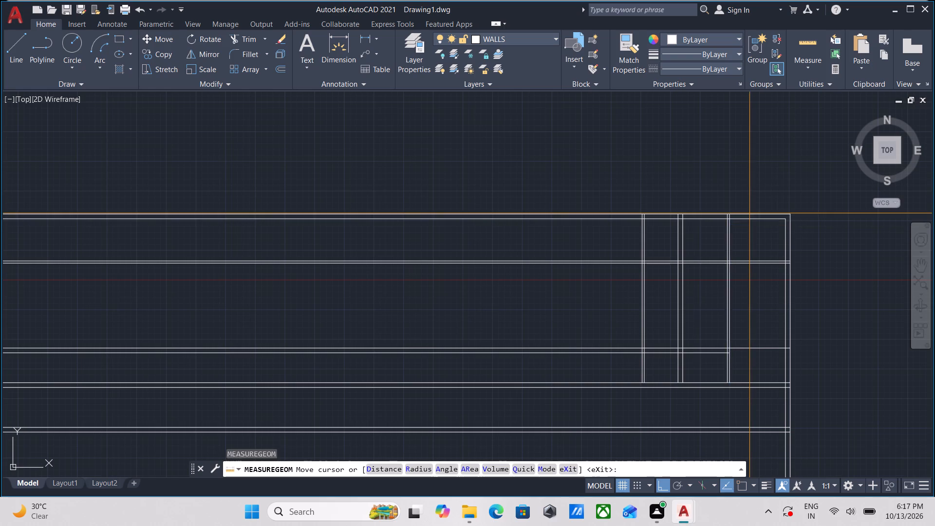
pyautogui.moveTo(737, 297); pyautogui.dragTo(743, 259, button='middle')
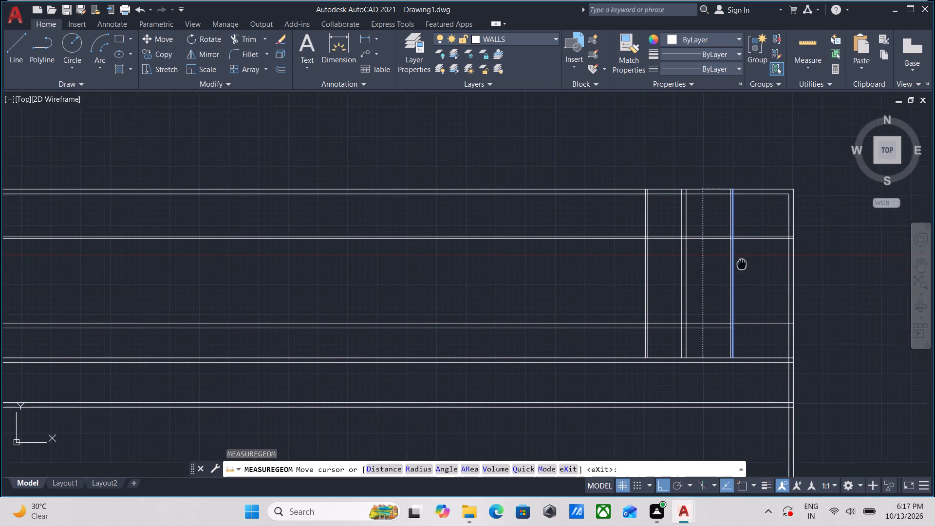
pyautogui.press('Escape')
# Examine where the three interior vertical walls meet the three lowest horizontal walls.
pyautogui.scroll(2, 729, 334)
pyautogui.moveTo(729, 335); pyautogui.dragTo(829, 302, button='middle')
pyautogui.moveTo(750, 303); pyautogui.dragTo(760, 293, button='middle')
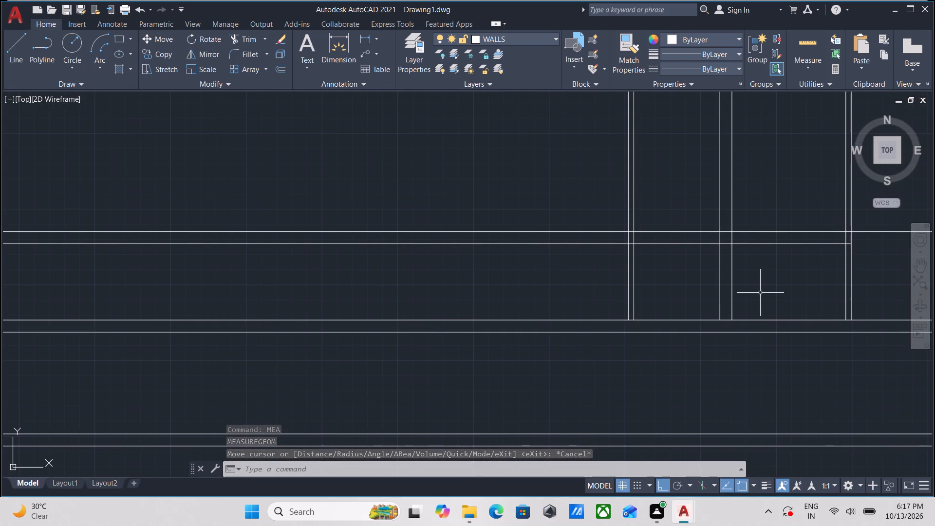
pyautogui.scroll(-1, 771, 292)
pyautogui.moveTo(729, 309); pyautogui.dragTo(791, 317, button='middle')
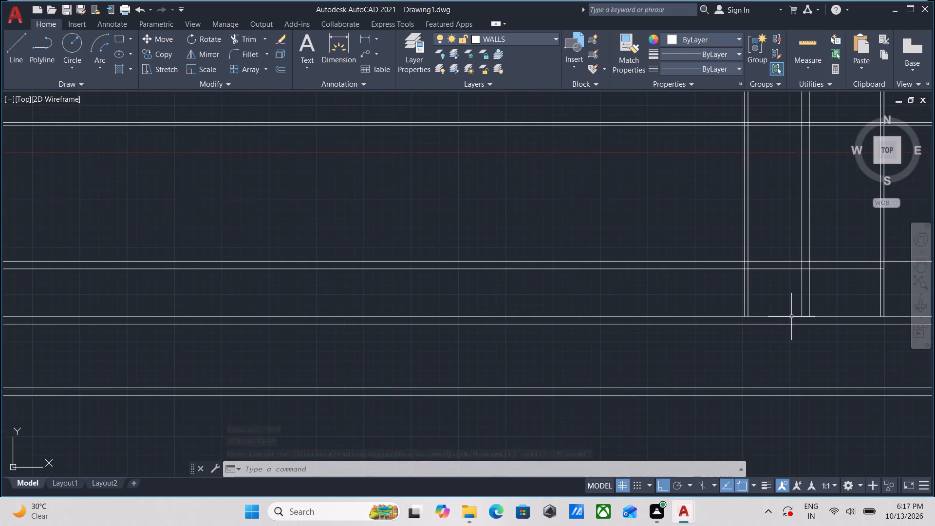
pyautogui.moveTo(755, 286); pyautogui.dragTo(678, 282, button='middle')
pyautogui.scroll(1, 728, 293)
pyautogui.scroll(-1, 742, 272)
pyautogui.moveTo(742, 277); pyautogui.dragTo(713, 263, button='middle')
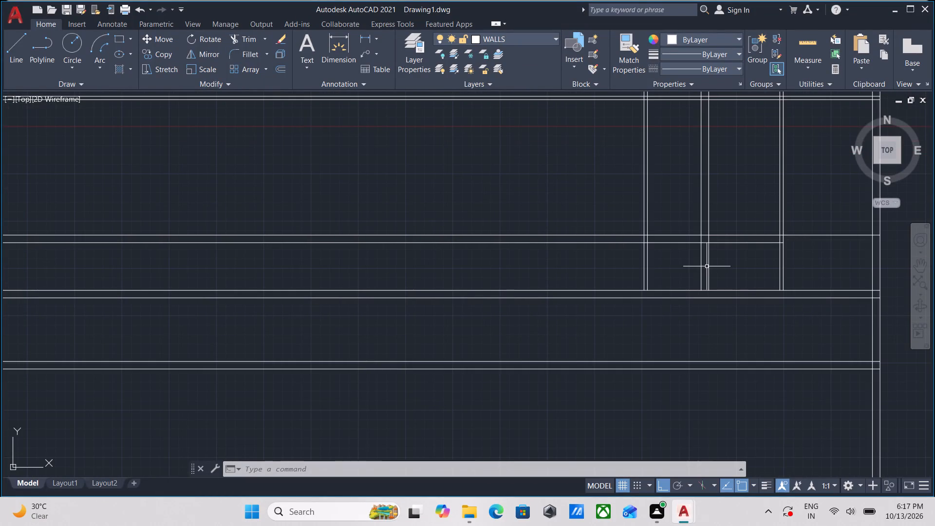
pyautogui.scroll(1, 707, 266)
pyautogui.moveTo(719, 263); pyautogui.dragTo(736, 275, button='middle')
pyautogui.moveTo(754, 276); pyautogui.dragTo(643, 292, button='middle')
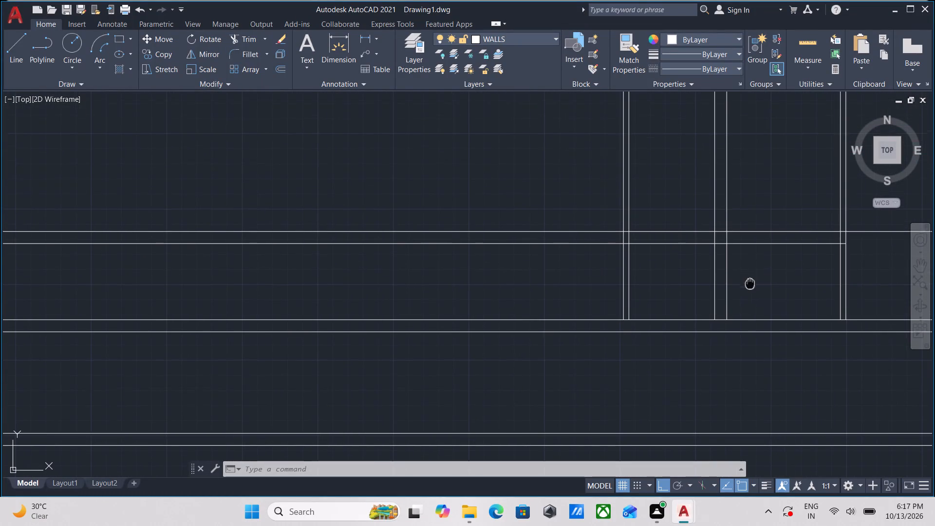
pyautogui.moveTo(643, 292); pyautogui.dragTo(635, 293, button='middle')
pyautogui.scroll(-1, 682, 292)
pyautogui.moveTo(729, 287); pyautogui.dragTo(748, 287, button='middle')
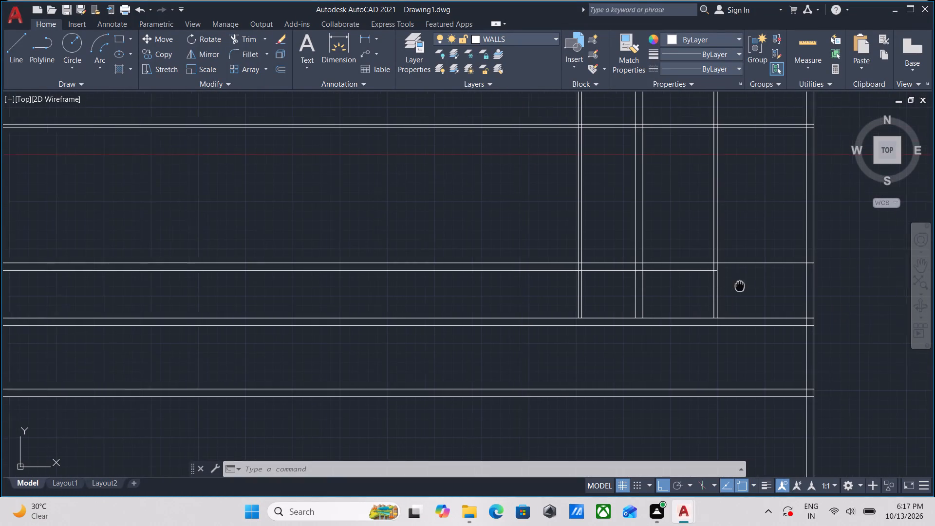
pyautogui.moveTo(748, 287); pyautogui.dragTo(752, 287, button='middle')
pyautogui.moveTo(719, 331); pyautogui.dragTo(765, 324, button='middle')
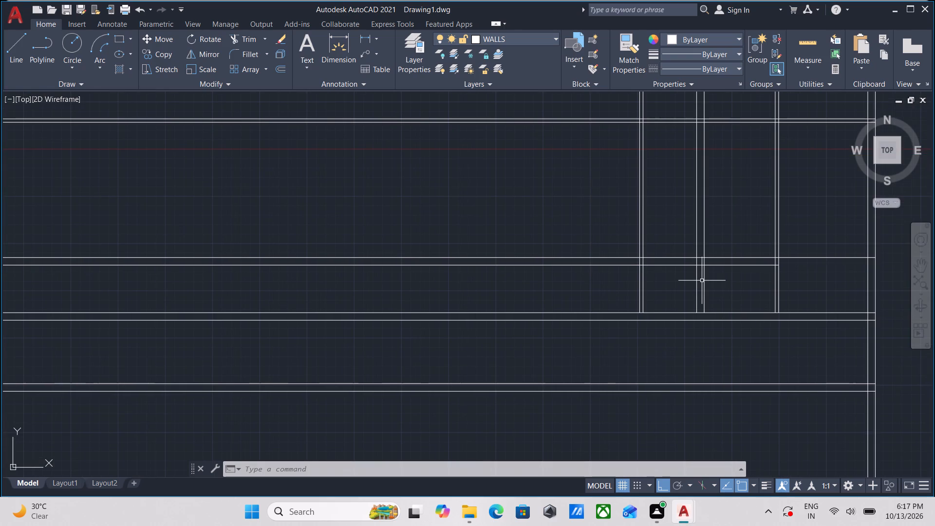
pyautogui.moveTo(695, 282); pyautogui.dragTo(728, 295, button='middle')
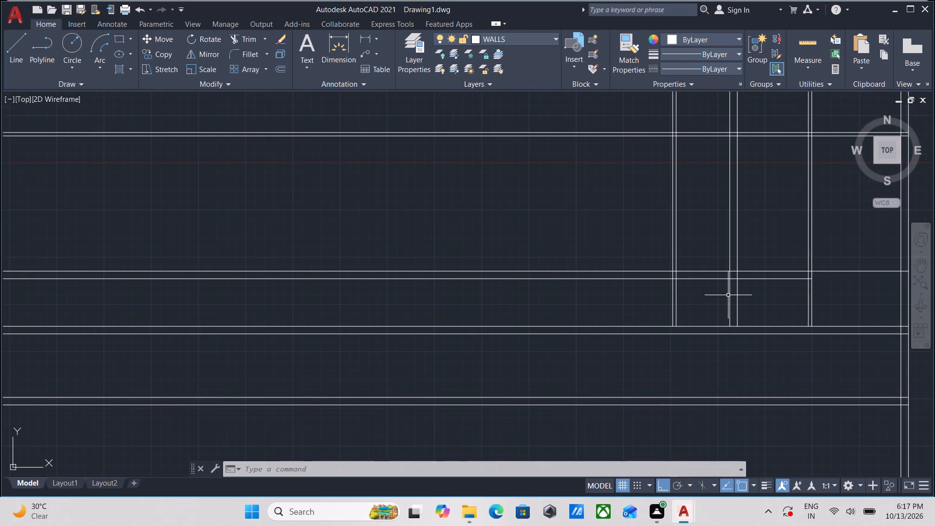
pyautogui.moveTo(824, 292); pyautogui.dragTo(782, 297, button='middle')
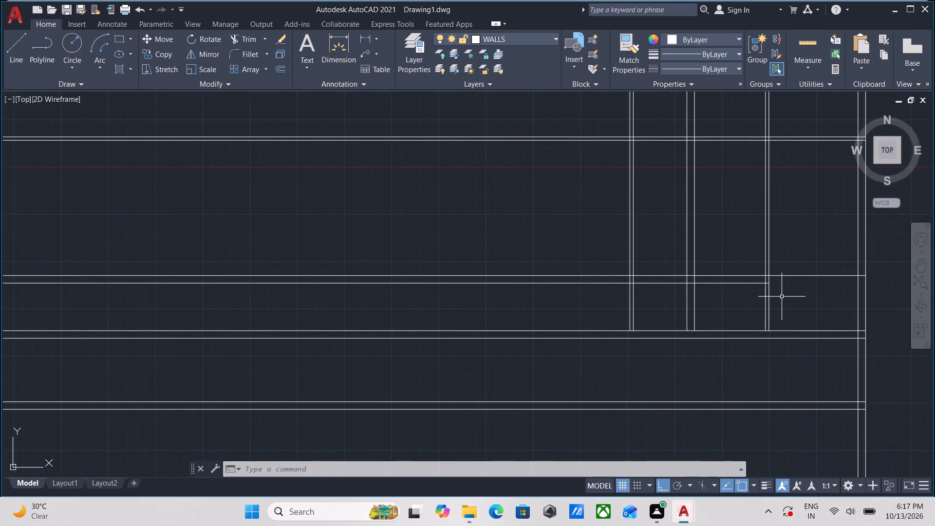
pyautogui.moveTo(793, 296); pyautogui.dragTo(777, 298, button='middle')
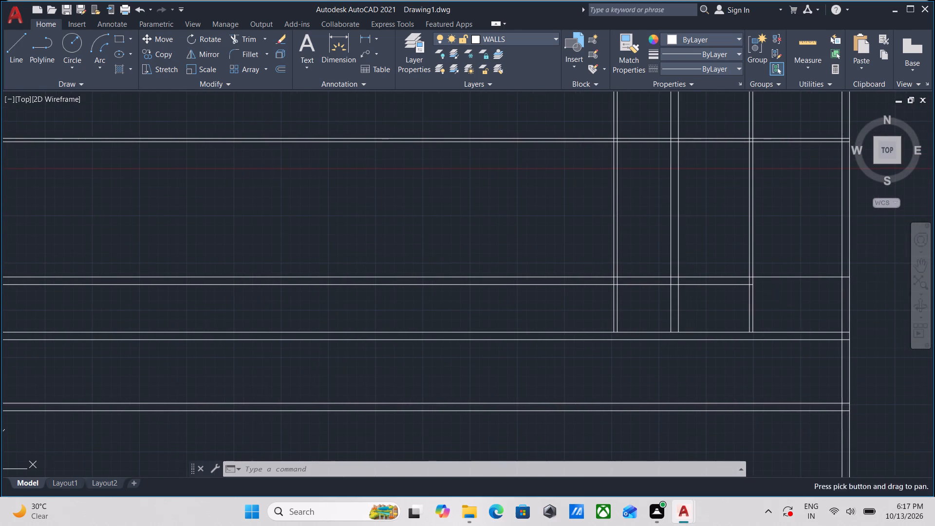
# Trim the rightmost interior vertical wall back to the third-lowest horizontal wall's upper line, and that wall's lower line between this wall and the middle one.
pyautogui.write('TR')
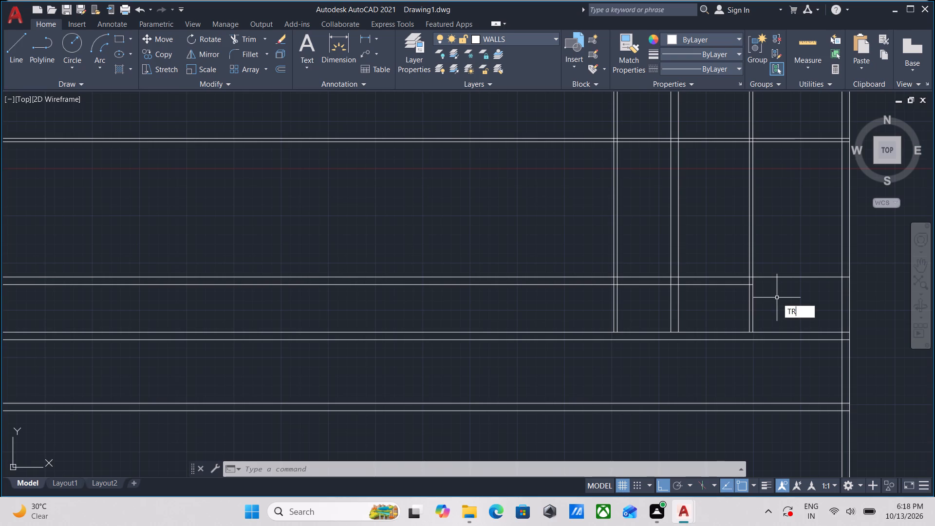
pyautogui.press('Return')
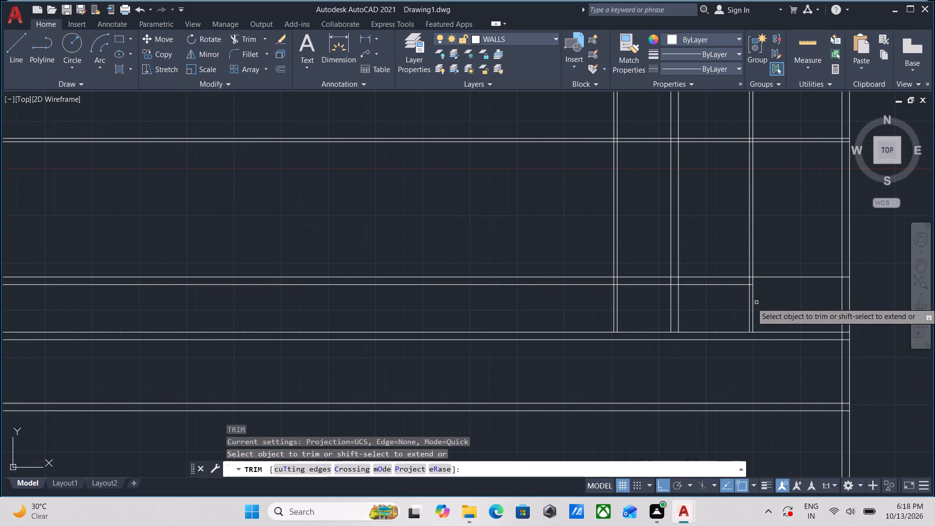
pyautogui.click(783, 300)
pyautogui.click(697, 308)
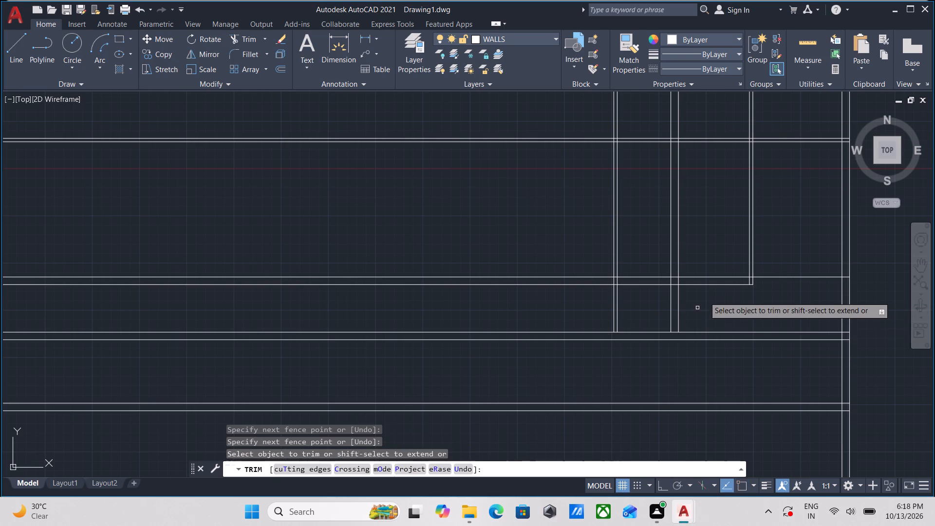
pyautogui.click(705, 294)
pyautogui.click(707, 277)
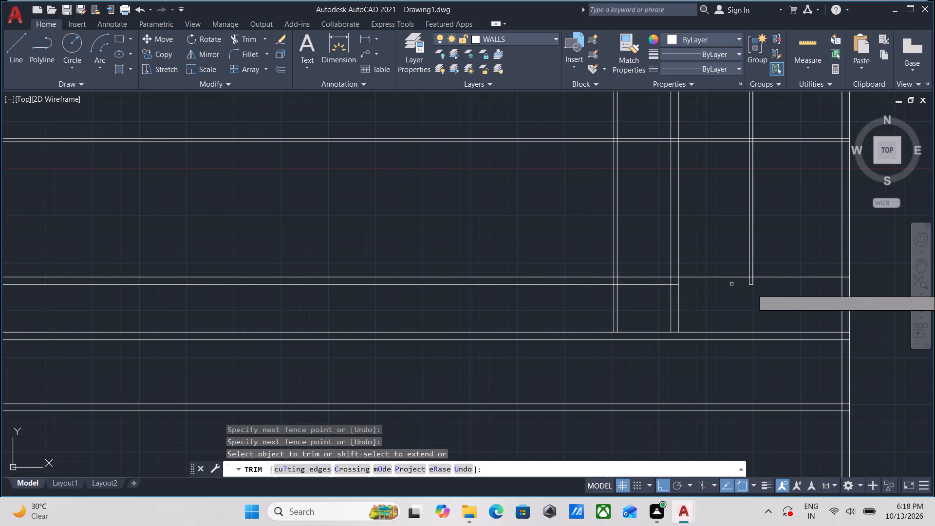
pyautogui.click(763, 289)
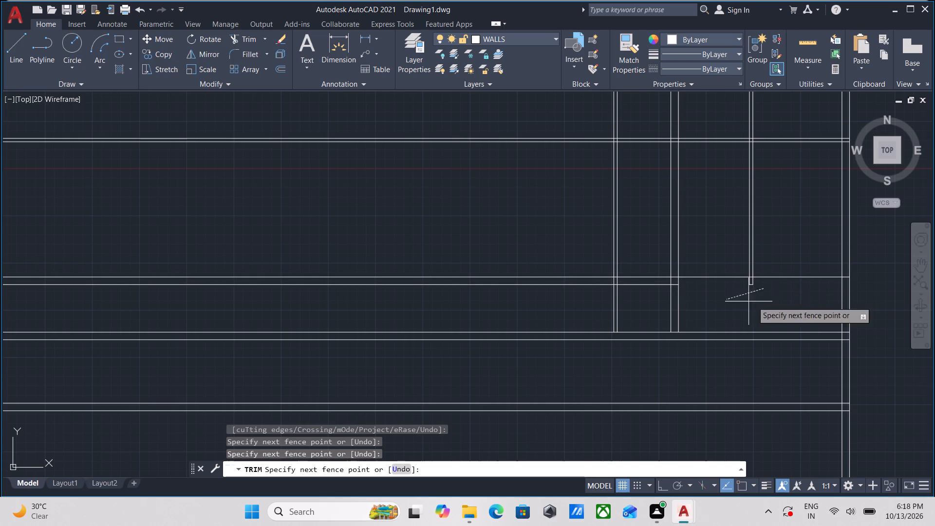
pyautogui.click(722, 283)
pyautogui.scroll(3, 754, 284)
pyautogui.click(755, 284)
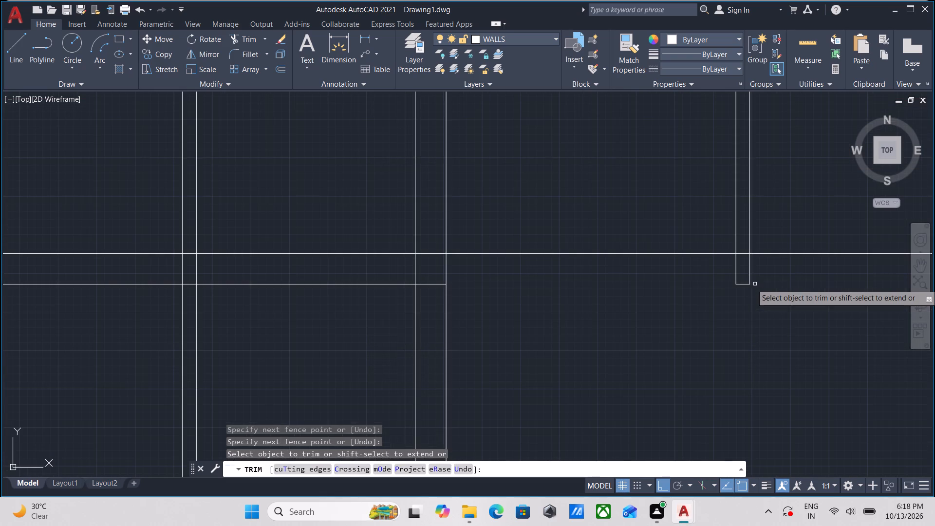
pyautogui.click(687, 267)
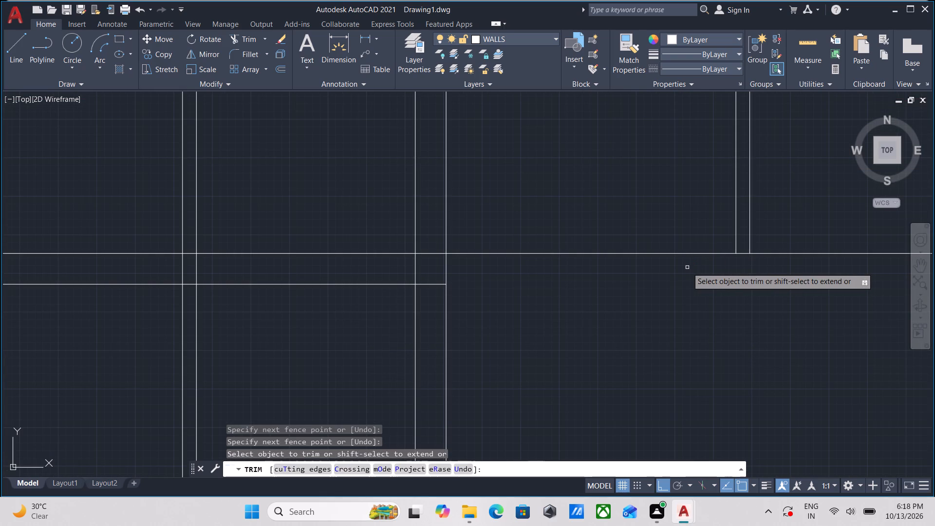
pyautogui.scroll(-2, 762, 282)
pyautogui.press('Escape')
# Erase the short leftover horizontal segment below the end of the rightmost interior vertical wall.
pyautogui.scroll(-1, 762, 282)
pyautogui.moveTo(754, 281); pyautogui.dragTo(681, 264, button='middle')
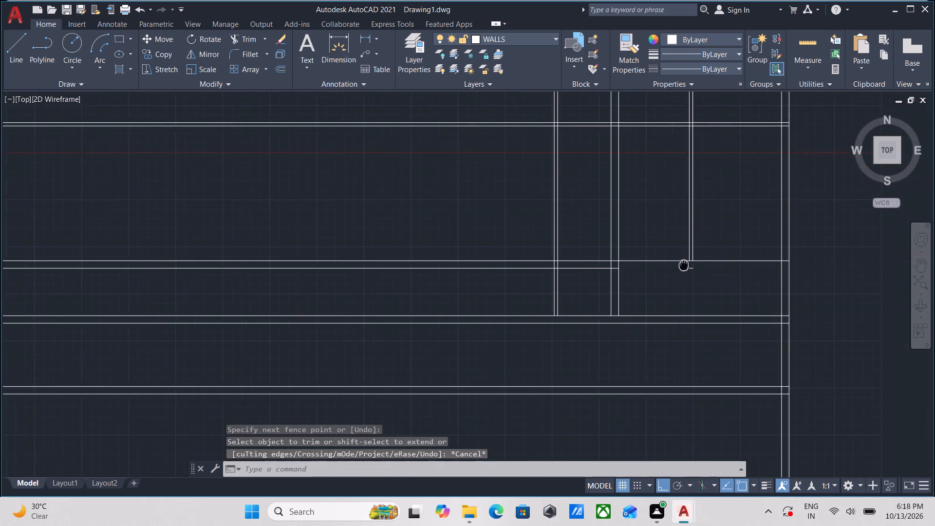
pyautogui.scroll(3, 749, 294)
pyautogui.click(487, 207)
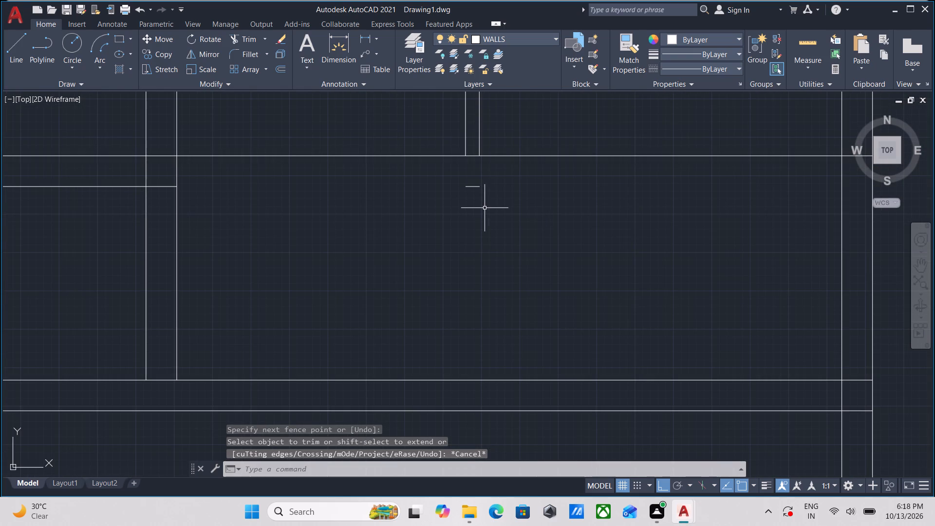
pyautogui.click(448, 178)
pyautogui.rightClick(446, 178)
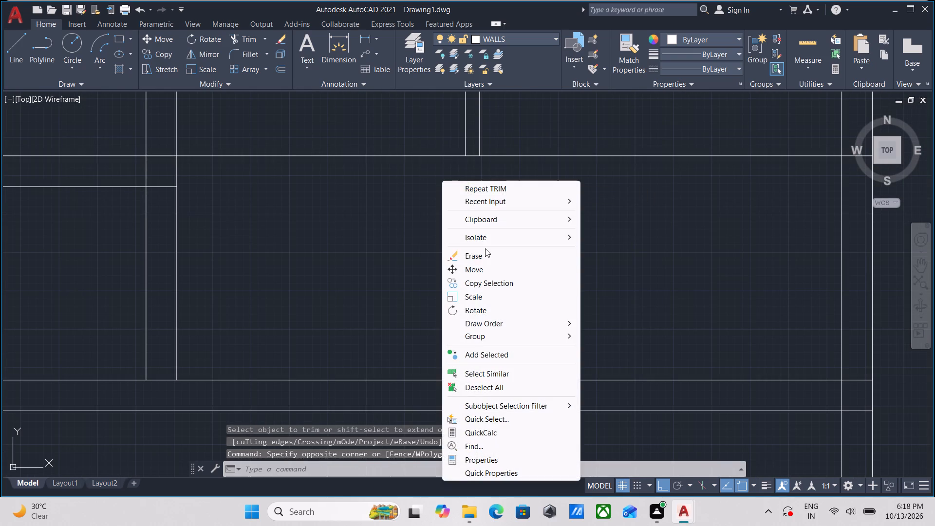
pyautogui.click(485, 255)
# Trim the crossing inner wall lines within the wall thickness where the second-lowest horizontal wall meets the right outer wall.
pyautogui.moveTo(814, 328); pyautogui.dragTo(785, 312, button='middle')
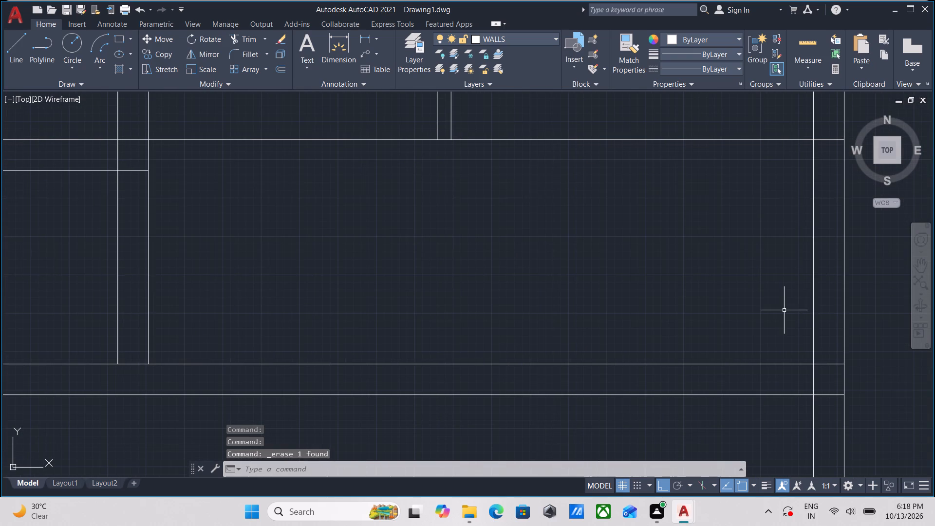
pyautogui.write('TR')
pyautogui.press('Return')
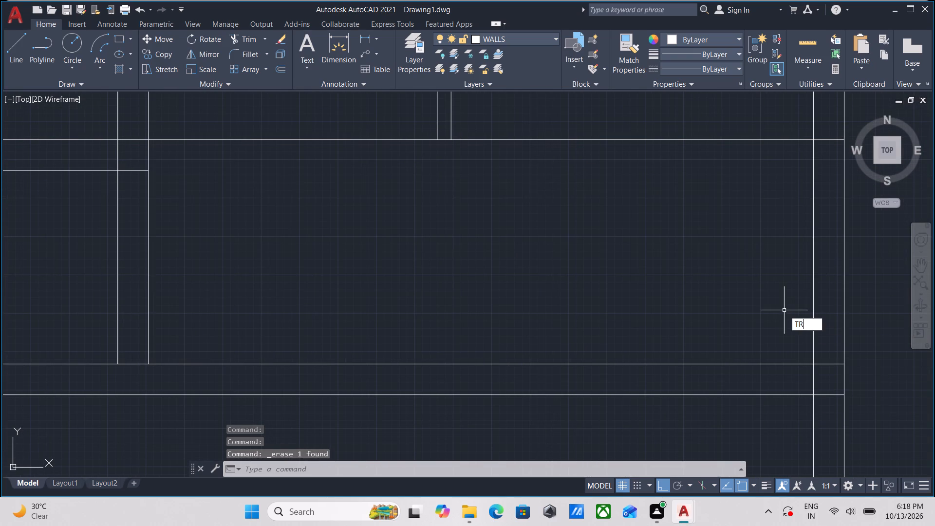
pyautogui.click(825, 382)
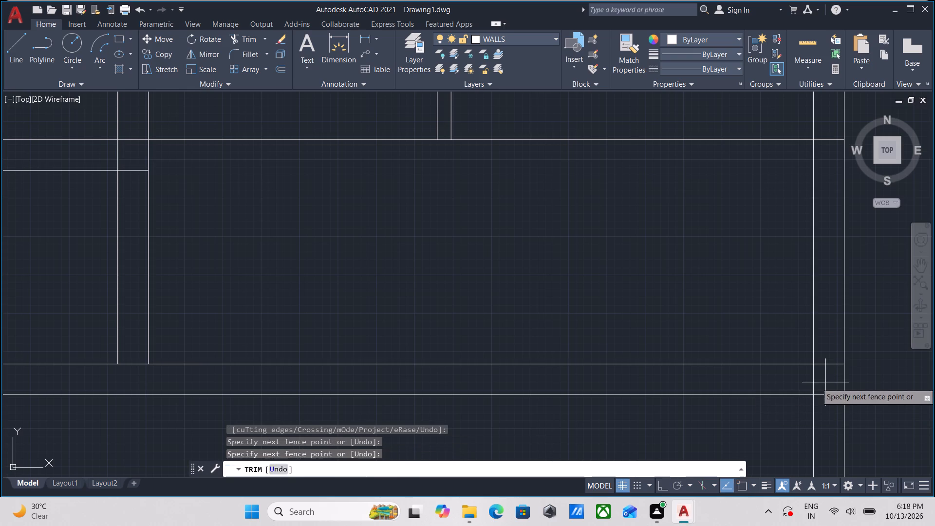
pyautogui.click(788, 383)
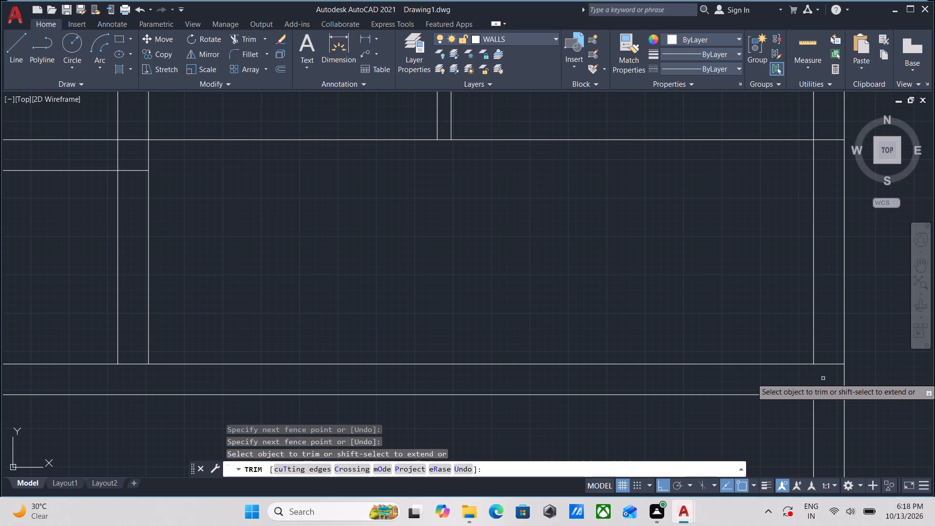
pyautogui.click(827, 375)
pyautogui.click(825, 346)
pyautogui.press('Escape')
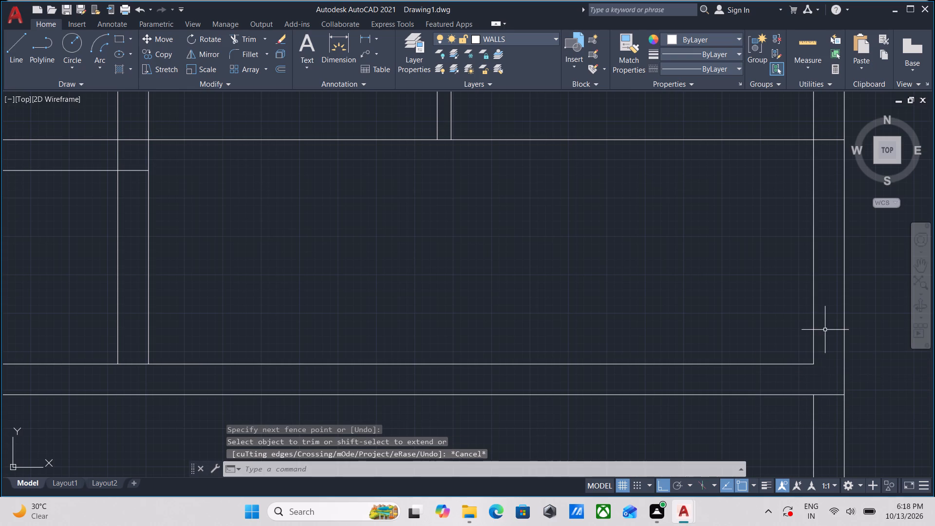
pyautogui.click(825, 327)
pyautogui.click(783, 312)
pyautogui.press('Escape')
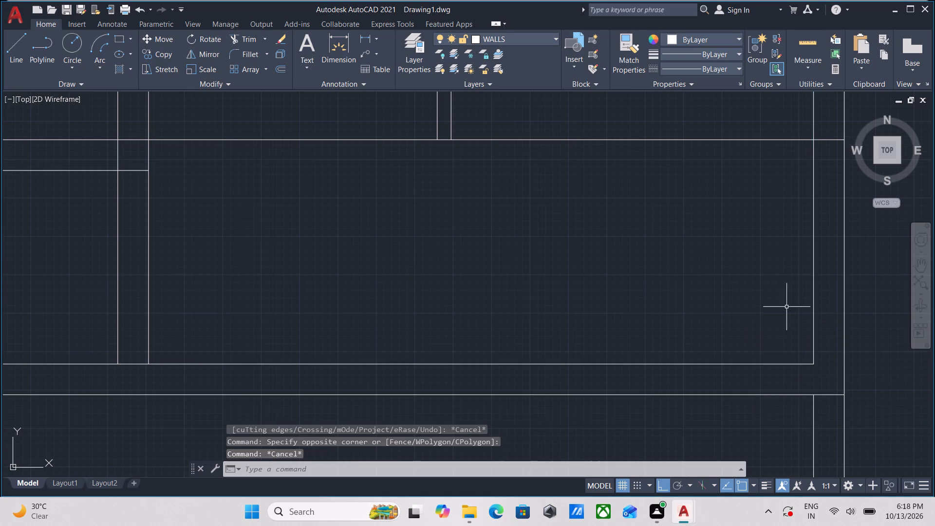
# Offset the right outer wall's inner line 8'10" toward the plan's interior.
pyautogui.moveTo(784, 267); pyautogui.dragTo(748, 371, button='middle')
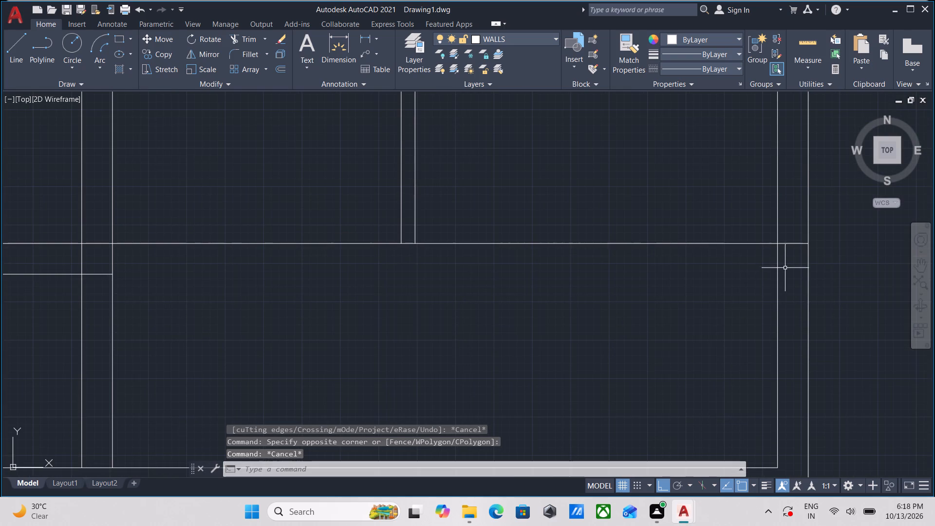
pyautogui.moveTo(785, 264); pyautogui.dragTo(778, 276, button='middle')
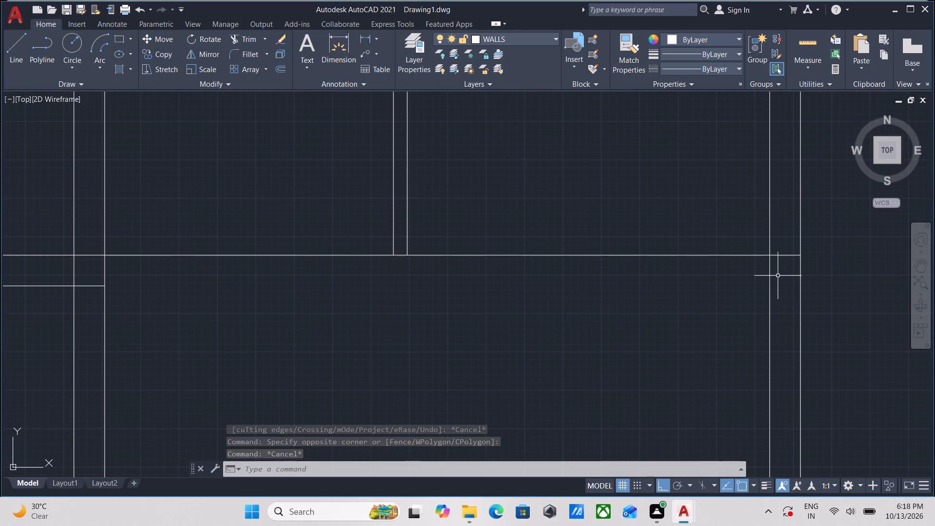
pyautogui.moveTo(778, 276); pyautogui.dragTo(797, 260, button='middle')
pyautogui.click(801, 318)
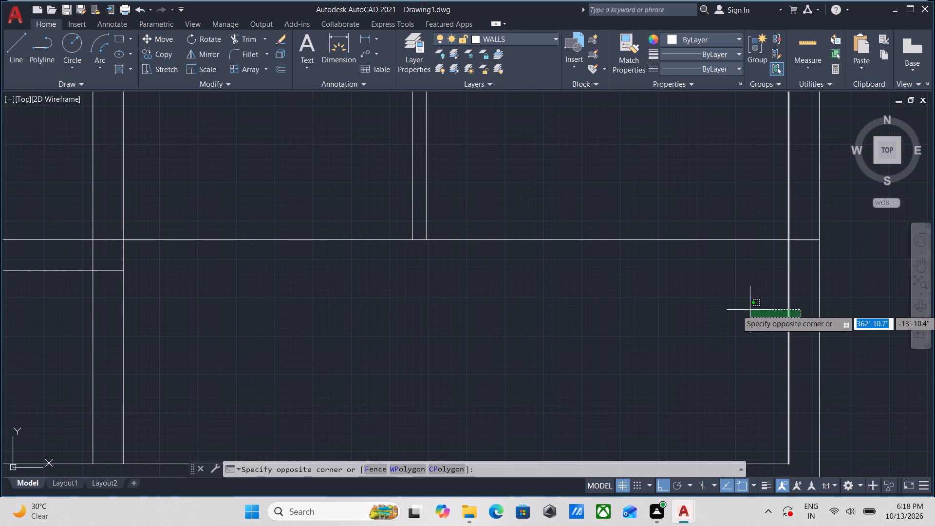
pyautogui.click(750, 310)
pyautogui.scroll(-1, 750, 310)
pyautogui.moveTo(750, 310); pyautogui.dragTo(793, 304, button='middle')
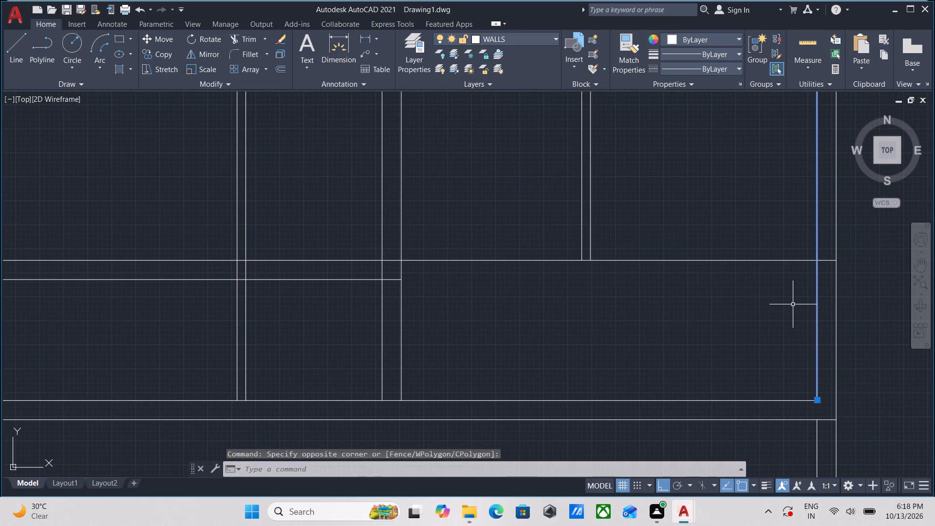
pyautogui.press('o')
pyautogui.press('Return')
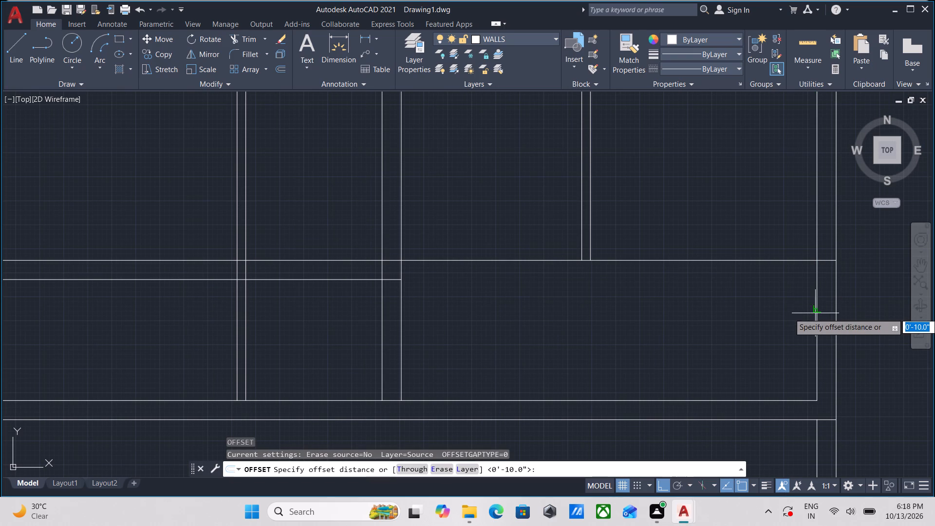
pyautogui.click(815, 313)
pyautogui.click(750, 315)
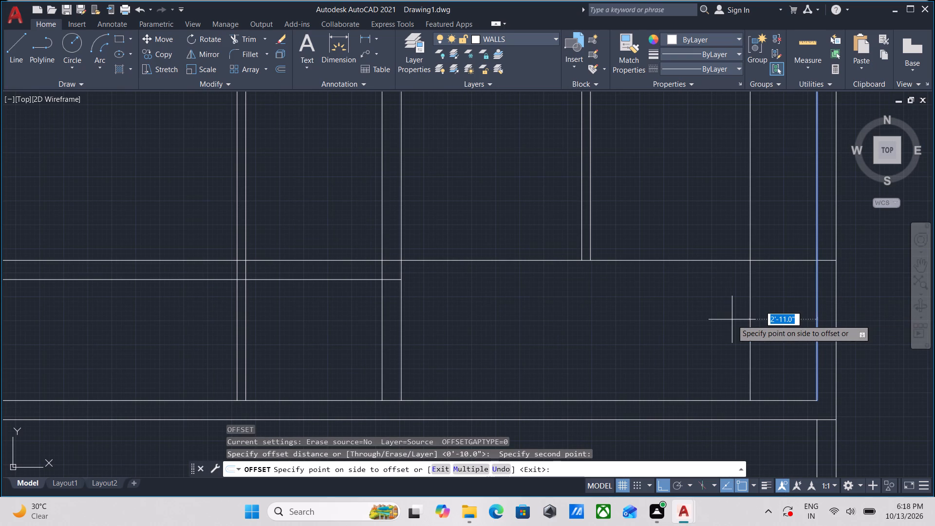
pyautogui.write("8'")
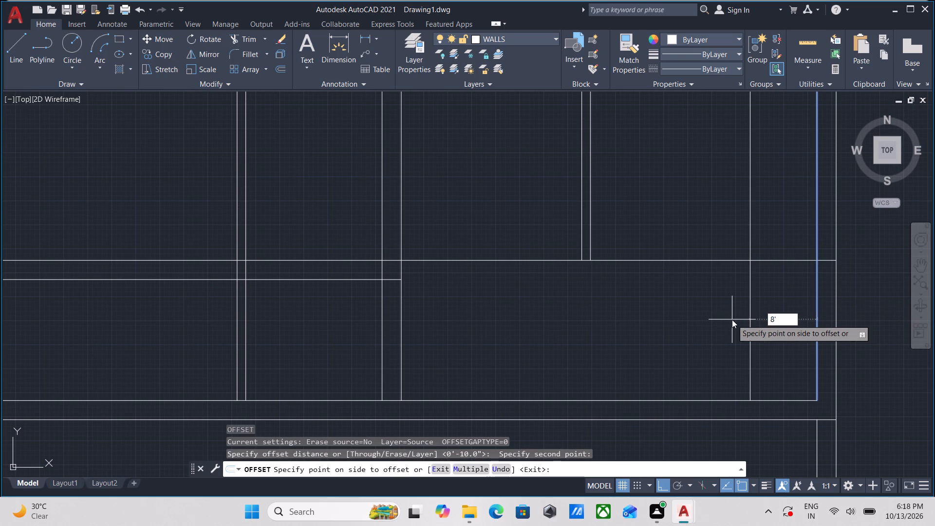
pyautogui.write('10')
pyautogui.press('Return')
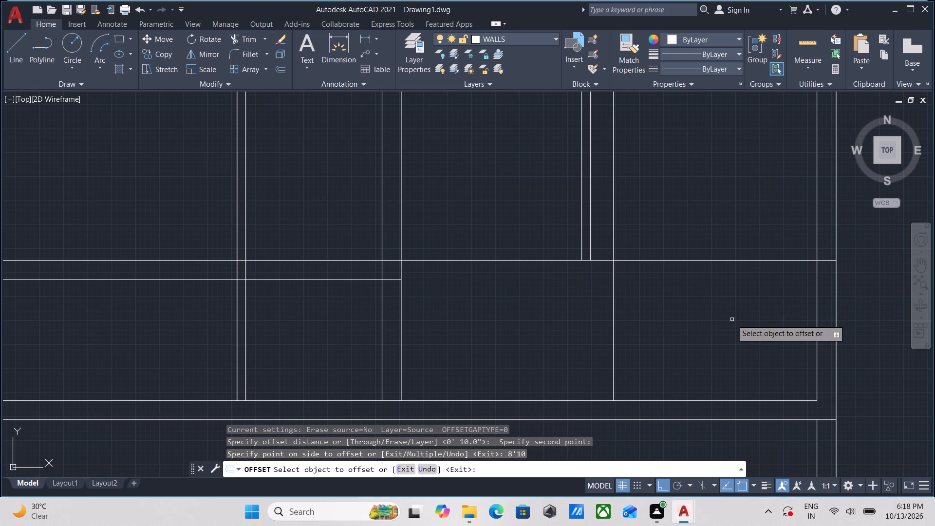
# Trim the new vertical line above the third-lowest horizontal wall line.
pyautogui.moveTo(648, 192); pyautogui.dragTo(667, 211, button='middle')
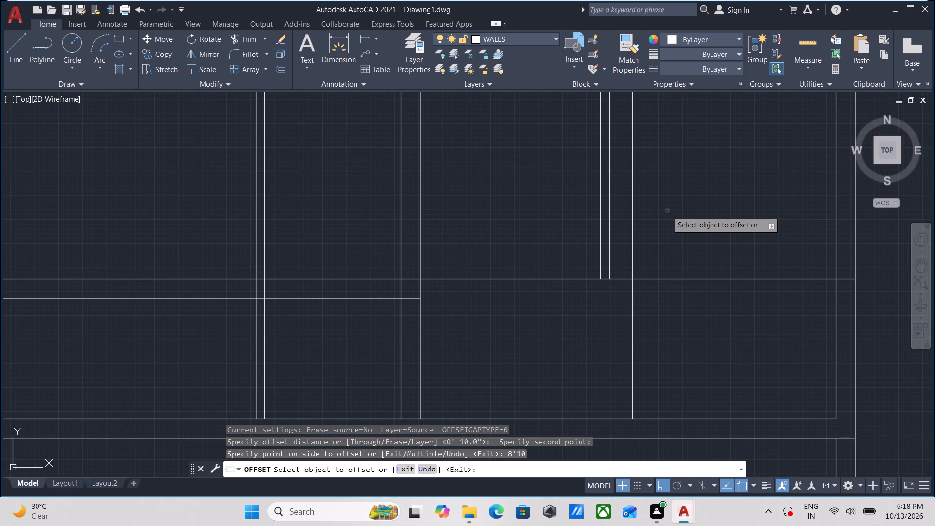
pyautogui.write('TR')
pyautogui.press('Return')
pyautogui.click(650, 236)
pyautogui.click(637, 241)
pyautogui.press('Escape')
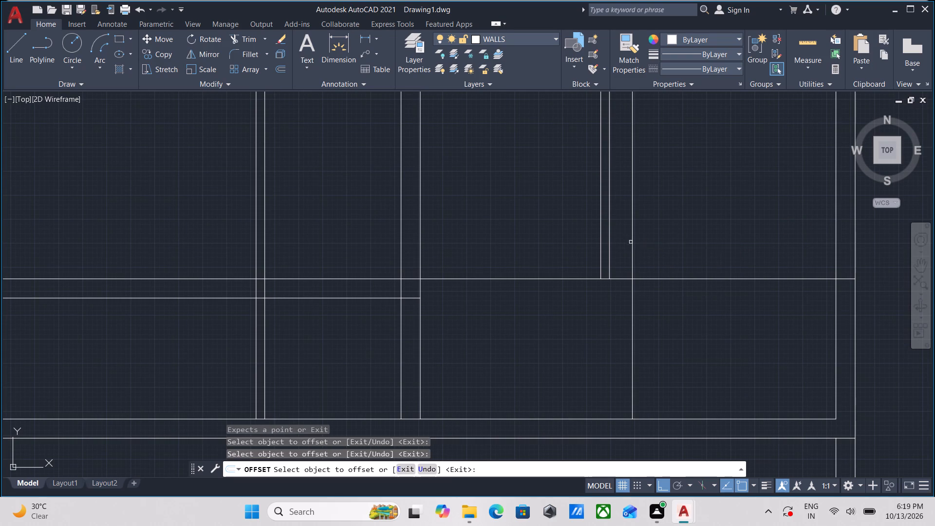
pyautogui.write('TR')
pyautogui.press('Return')
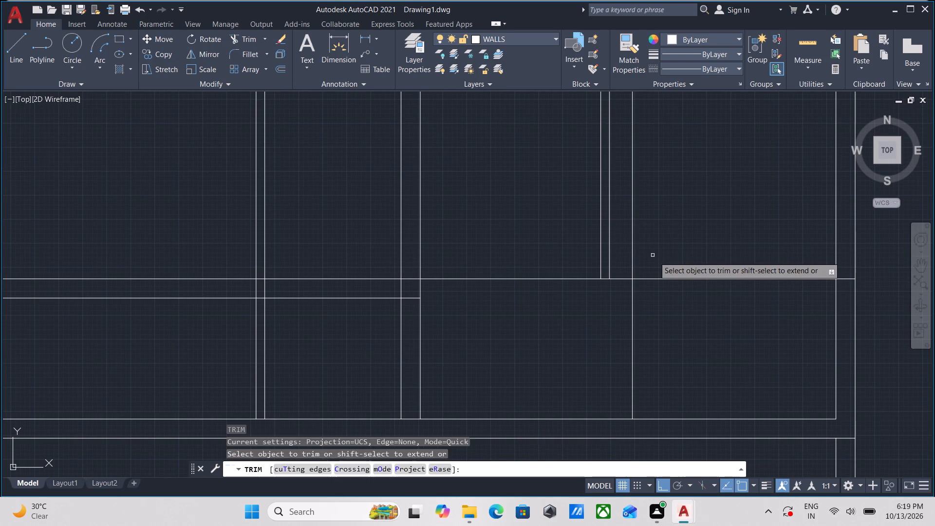
pyautogui.click(654, 257)
pyautogui.click(621, 246)
pyautogui.press('Escape')
# Offset the trimmed vertical line 10" to the left for the thickness of the new partition wall.
pyautogui.moveTo(640, 344); pyautogui.dragTo(642, 327, button='middle')
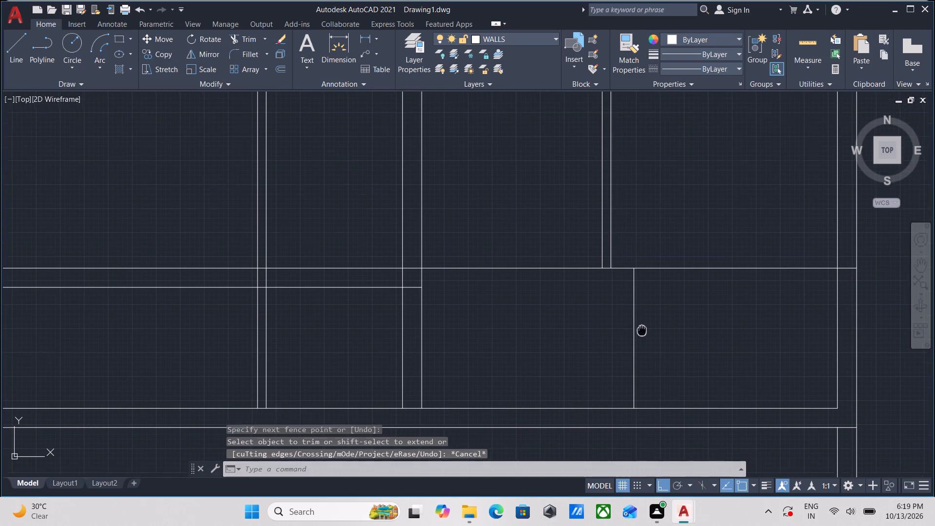
pyautogui.moveTo(642, 327); pyautogui.dragTo(648, 304, button='middle')
pyautogui.click(649, 322)
pyautogui.click(598, 310)
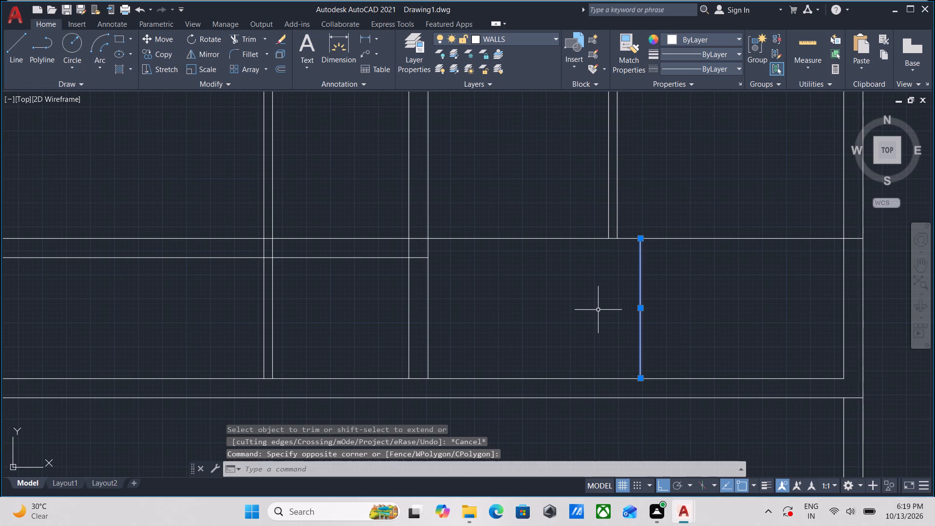
pyautogui.press('o')
pyautogui.press('Return')
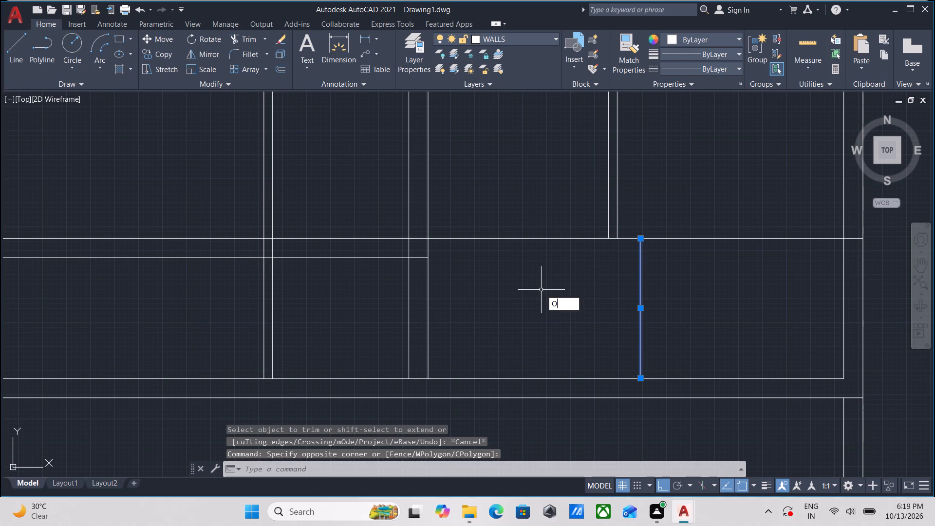
pyautogui.click(638, 310)
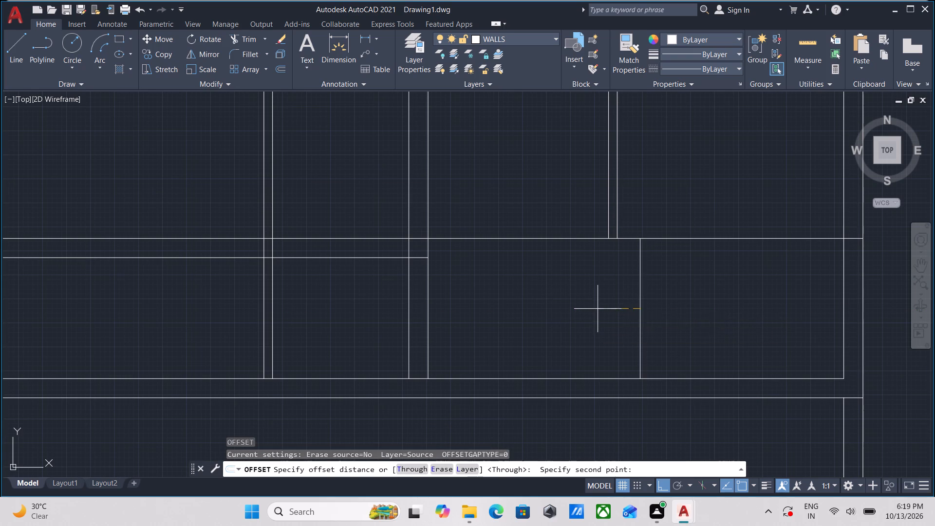
pyautogui.click(598, 309)
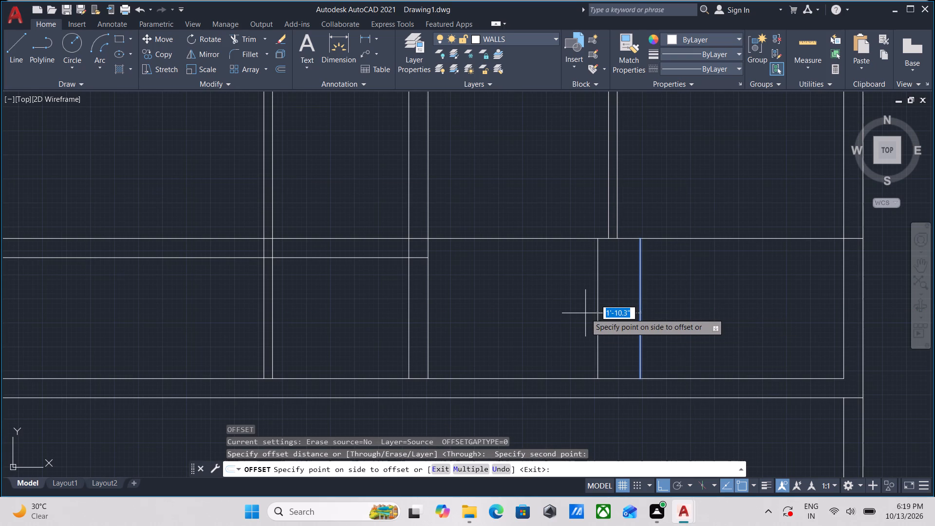
pyautogui.write('10')
pyautogui.hotkey('shift', '"')
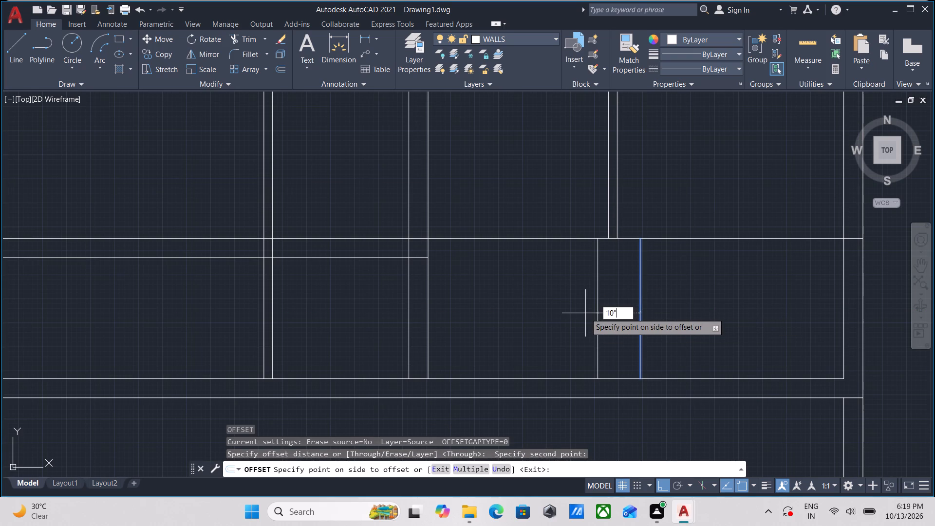
pyautogui.press('Return')
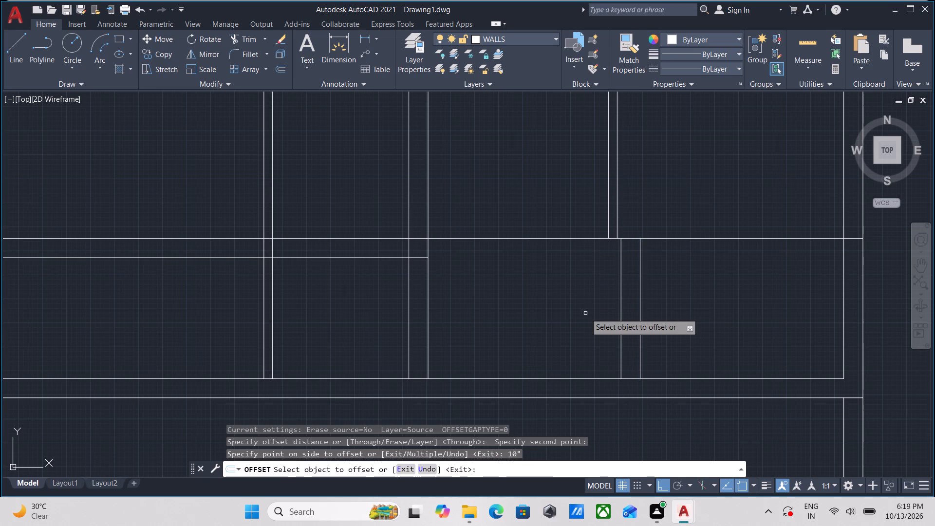
# Offset the left line of the new 10" partition wall 5'11" to the left.
pyautogui.moveTo(576, 311); pyautogui.dragTo(646, 322, button='middle')
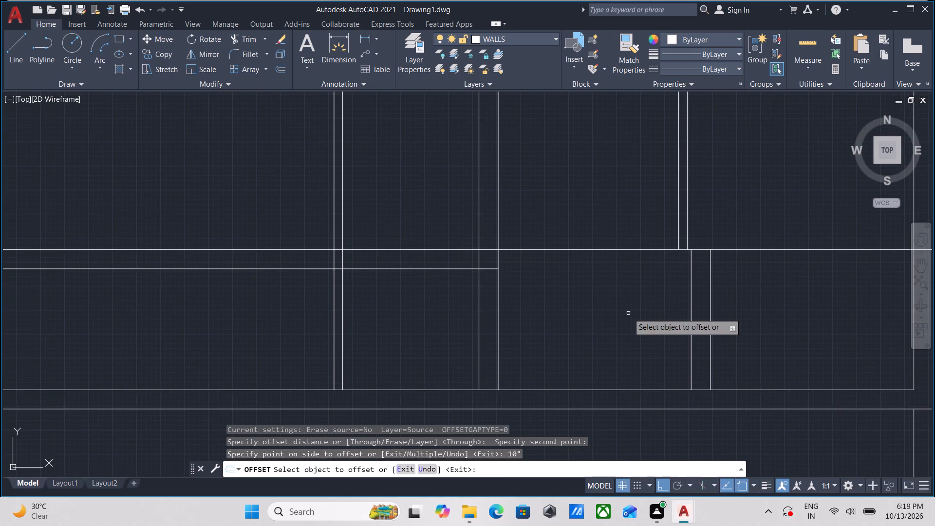
pyautogui.moveTo(628, 313); pyautogui.dragTo(701, 325, button='middle')
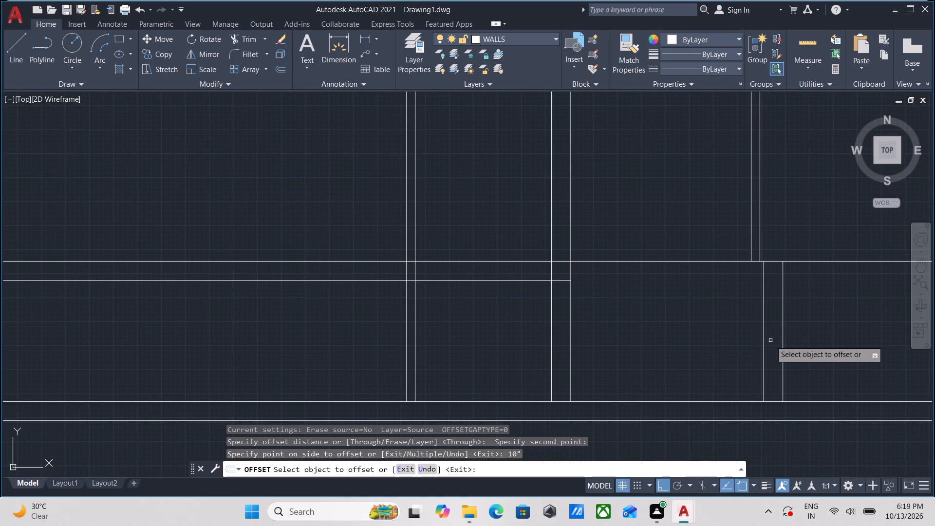
pyautogui.click(770, 340)
pyautogui.scroll(-1, 662, 337)
pyautogui.moveTo(665, 340); pyautogui.dragTo(715, 359, button='middle')
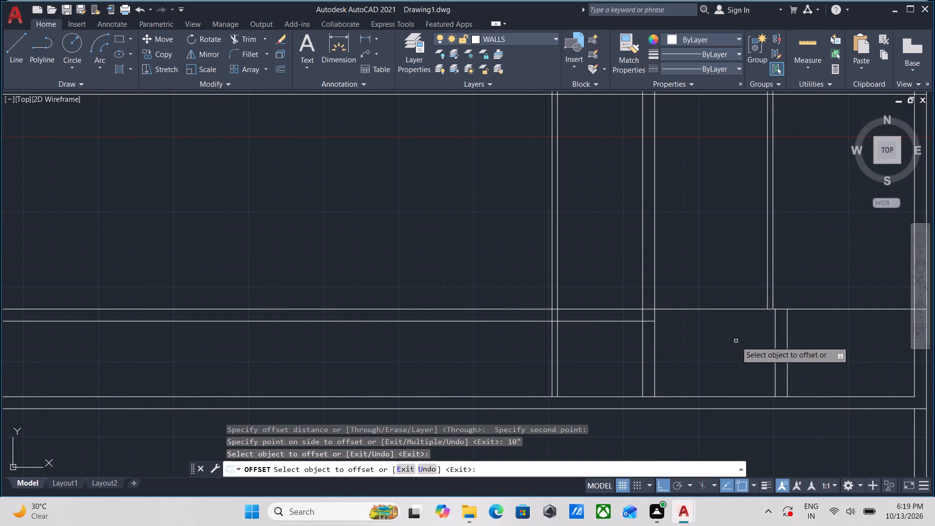
pyautogui.click(776, 342)
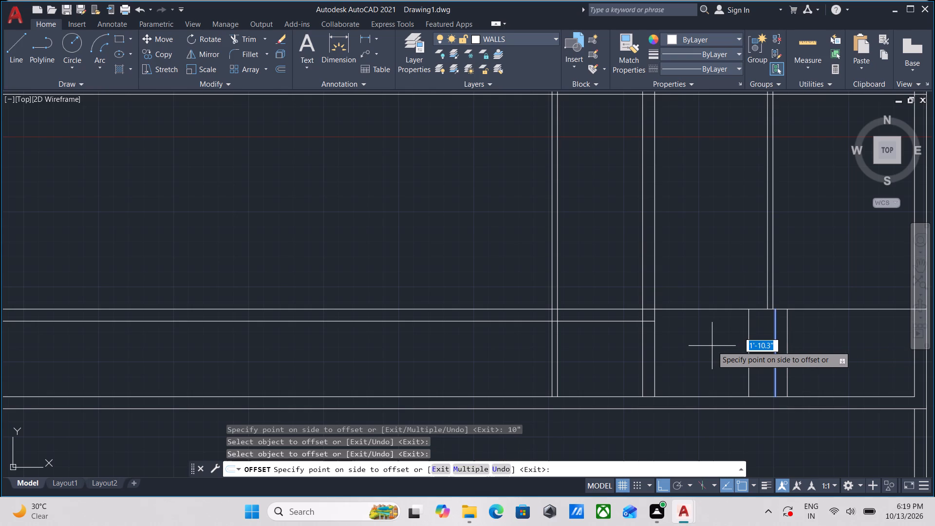
pyautogui.write("5'")
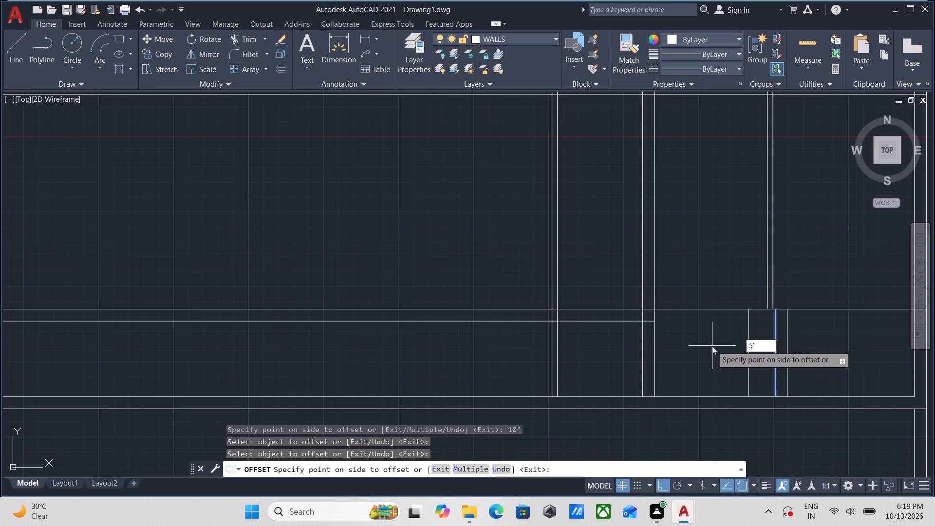
pyautogui.write('11')
pyautogui.press('Return')
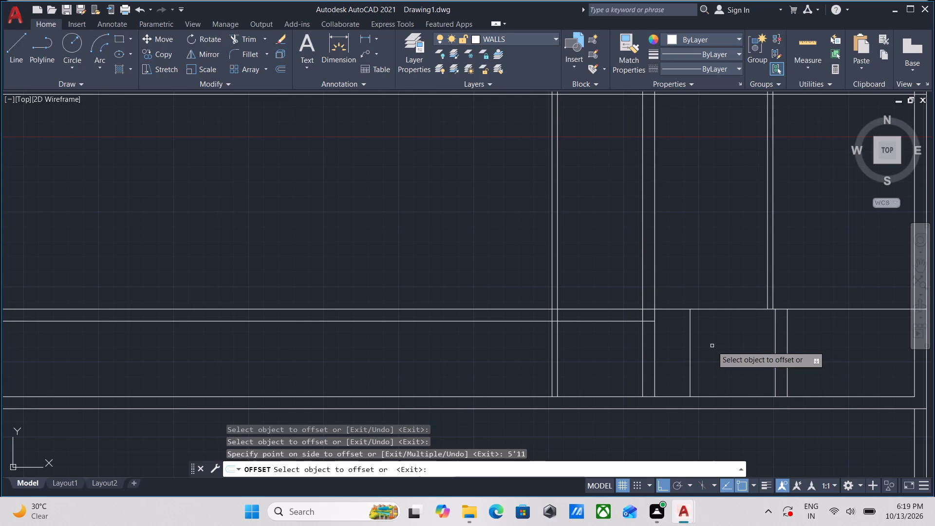
# Offset the new vertical line 10" to the left for the thickness of a second partition wall.
pyautogui.scroll(1, 654, 335)
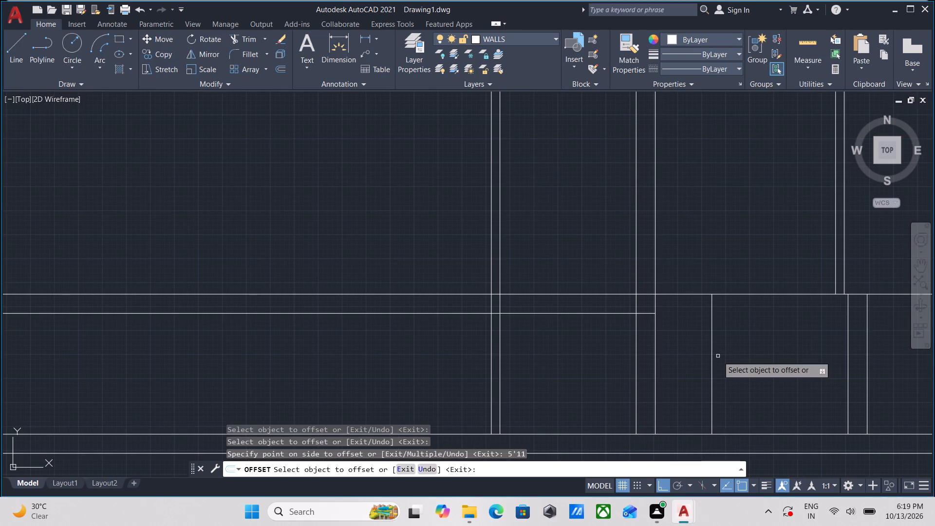
pyautogui.click(711, 359)
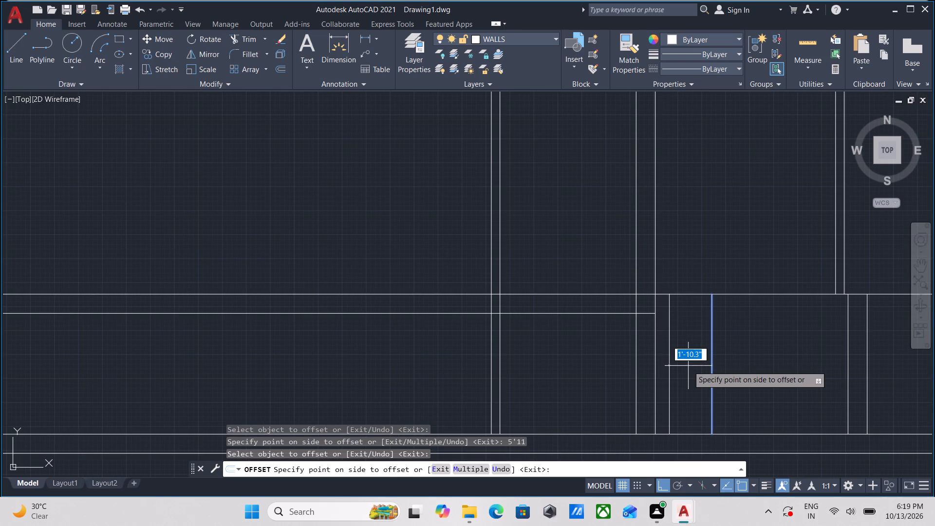
pyautogui.write('10')
pyautogui.hotkey('shift', '"')
pyautogui.press('Return')
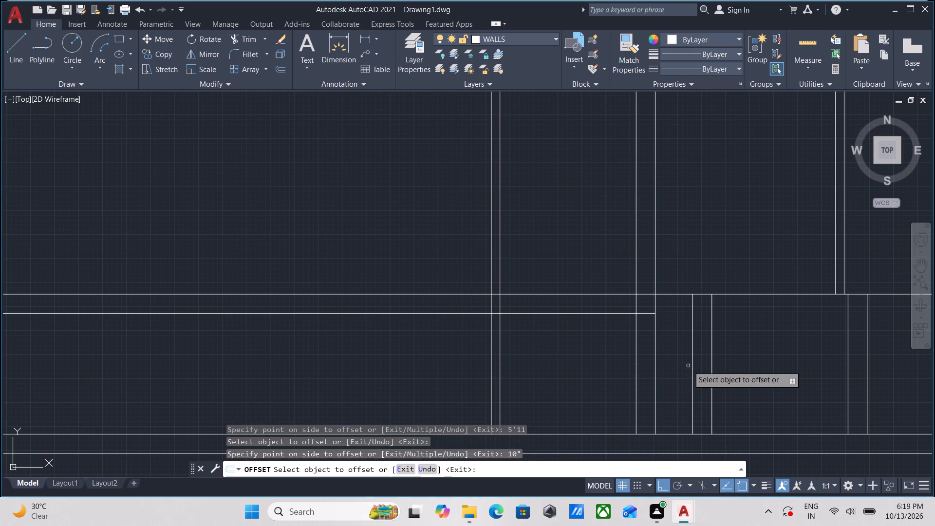
pyautogui.press('Escape')
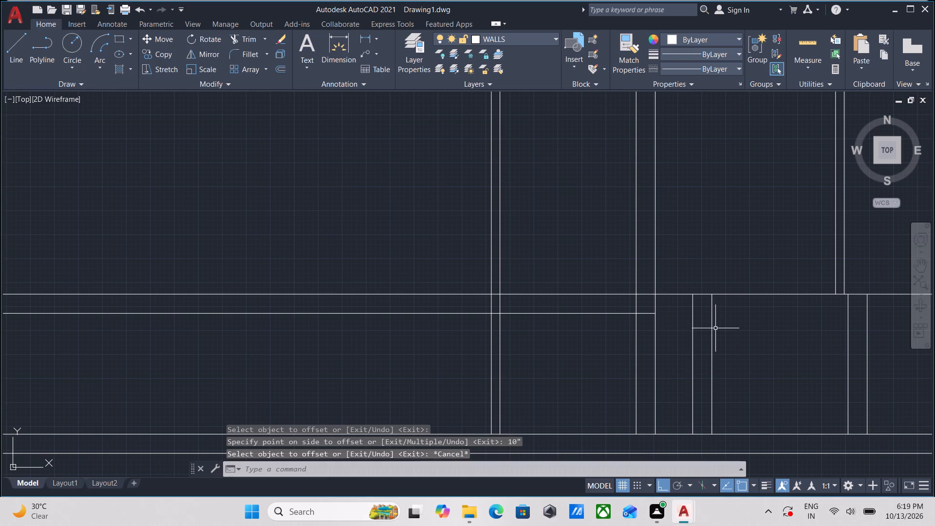
# Trim the third-lowest horizontal wall's lines between the vertical walls and partitions, and the 10" vertical wall's lines below that wall.
pyautogui.scroll(-1, 660, 332)
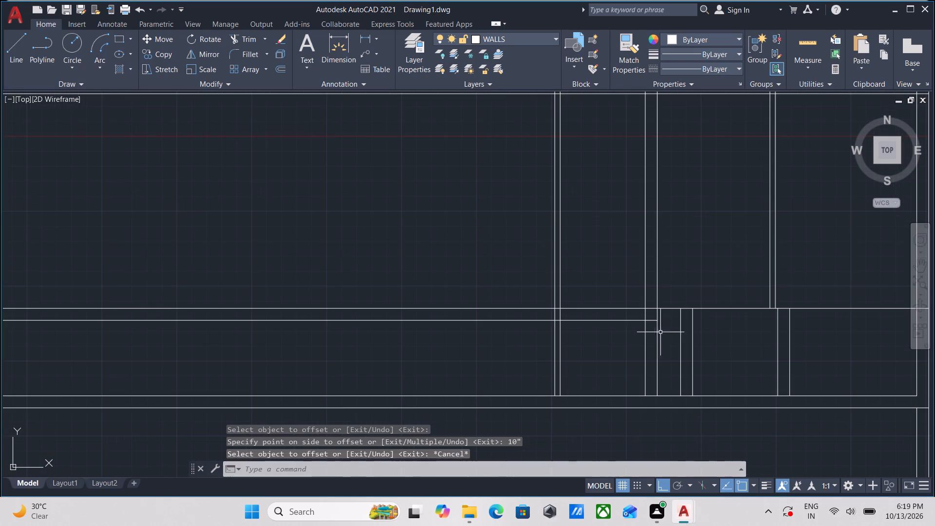
pyautogui.moveTo(727, 327); pyautogui.dragTo(720, 331, button='middle')
pyautogui.write('TR')
pyautogui.press('Return')
pyautogui.click(720, 331)
pyautogui.click(712, 281)
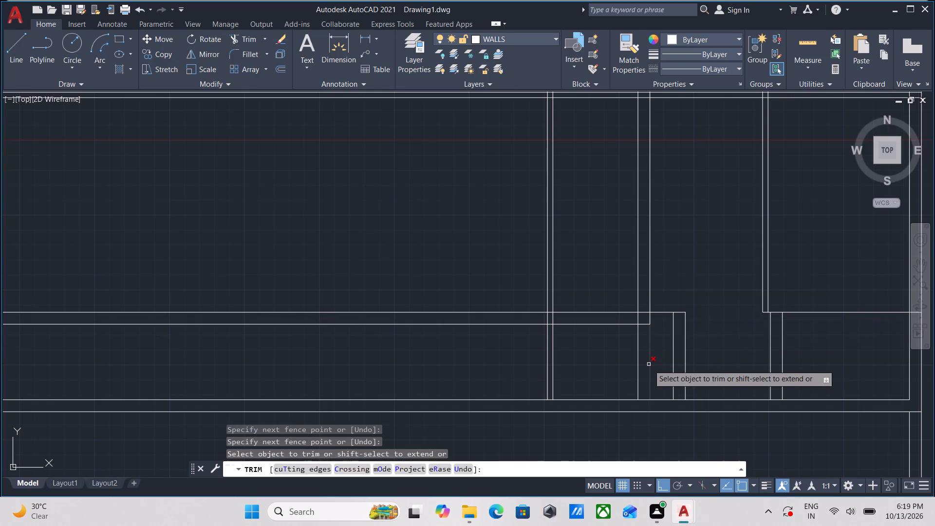
pyautogui.click(579, 291)
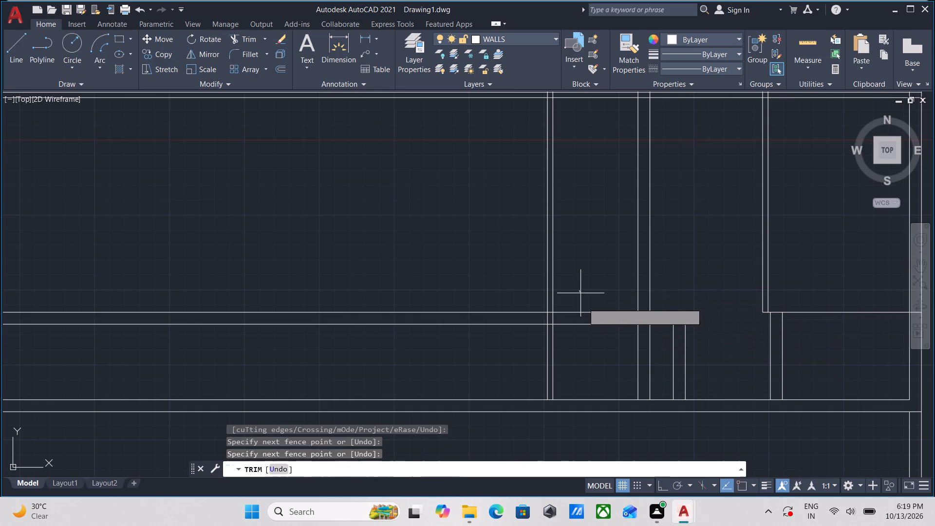
pyautogui.click(588, 352)
pyautogui.click(605, 351)
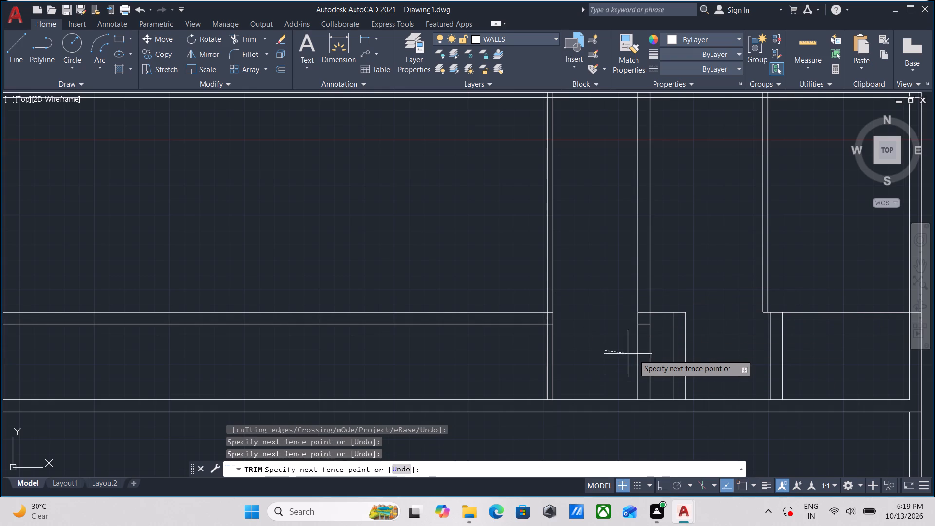
pyautogui.click(657, 354)
pyautogui.click(653, 337)
pyautogui.click(663, 286)
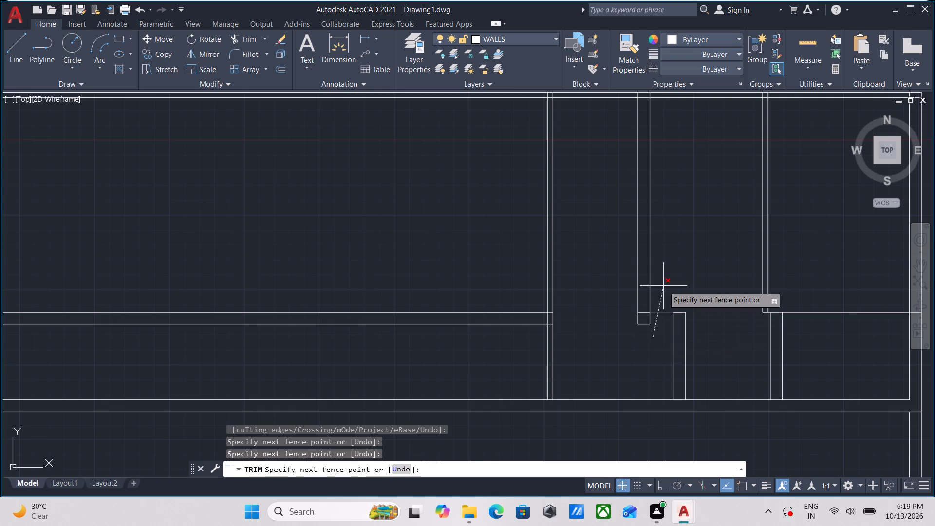
# Trim the second-lowest horizontal wall's upper line within the thickness of both new 10" partition walls.
pyautogui.scroll(2, 680, 404)
pyautogui.click(680, 404)
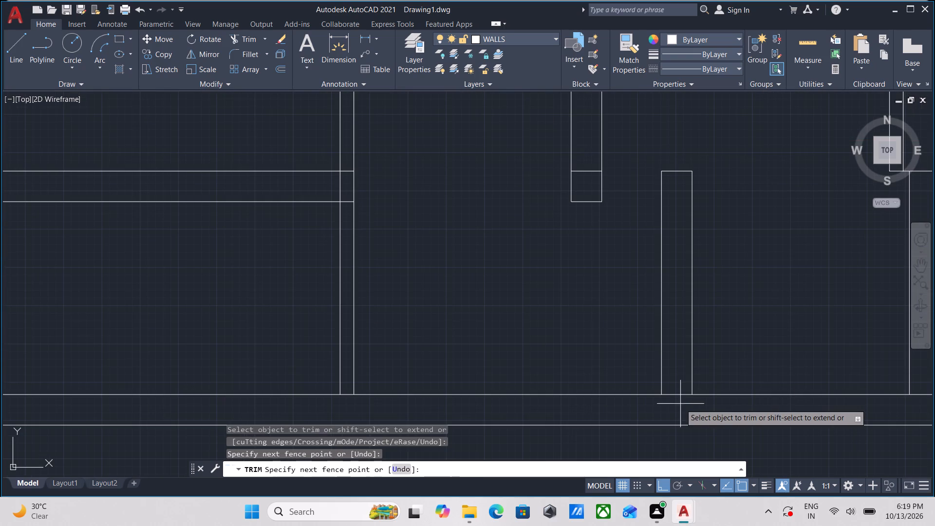
pyautogui.click(674, 354)
pyautogui.moveTo(755, 406); pyautogui.dragTo(594, 402, button='middle')
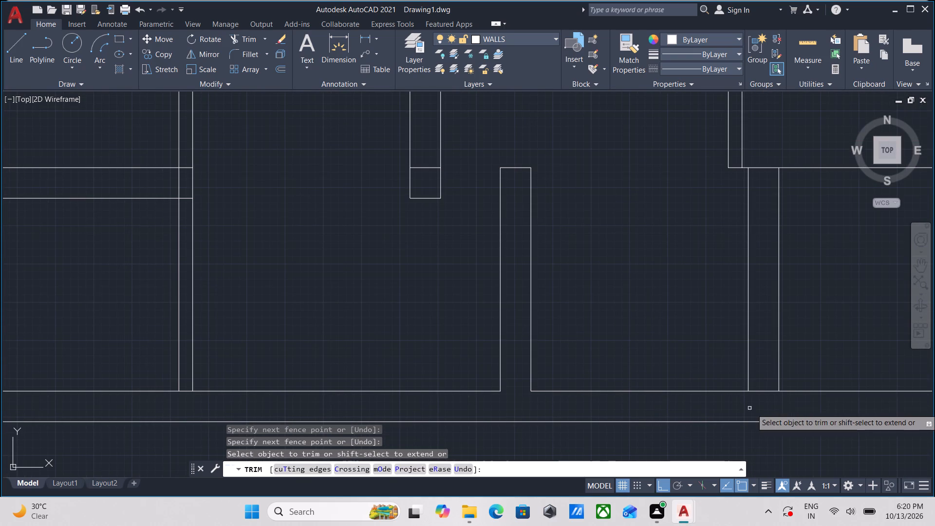
pyautogui.click(763, 404)
pyautogui.click(764, 364)
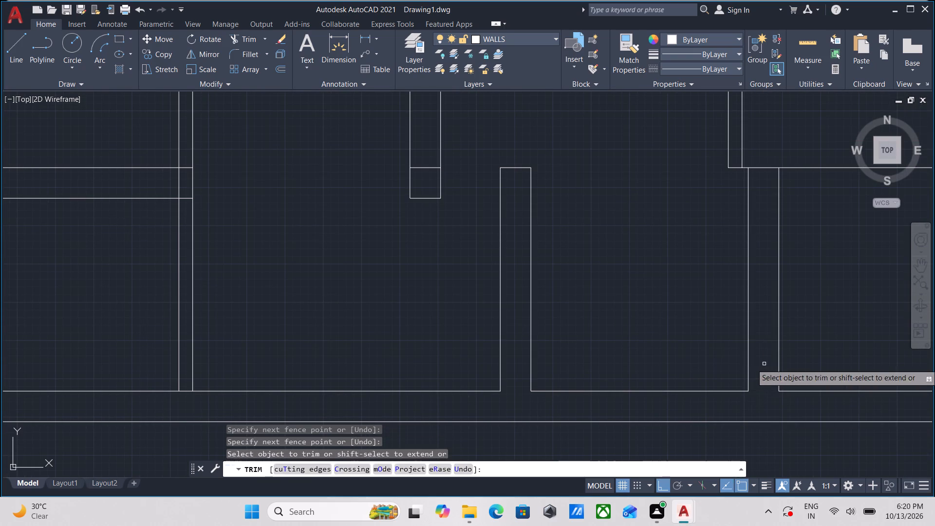
pyautogui.press('Escape')
# Offset the bottom wall line between the two new partitions 5'5" upward.
pyautogui.click(702, 414)
pyautogui.click(640, 360)
pyautogui.press('o')
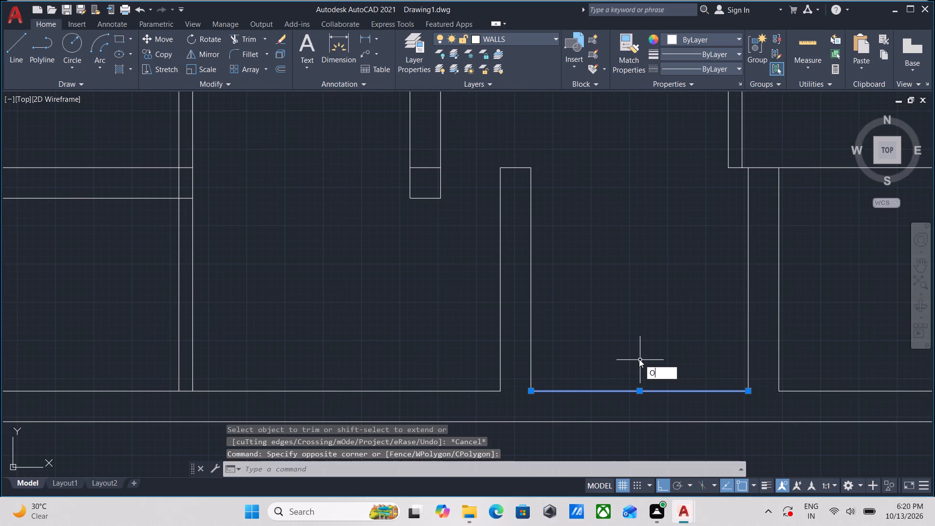
pyautogui.press('Return')
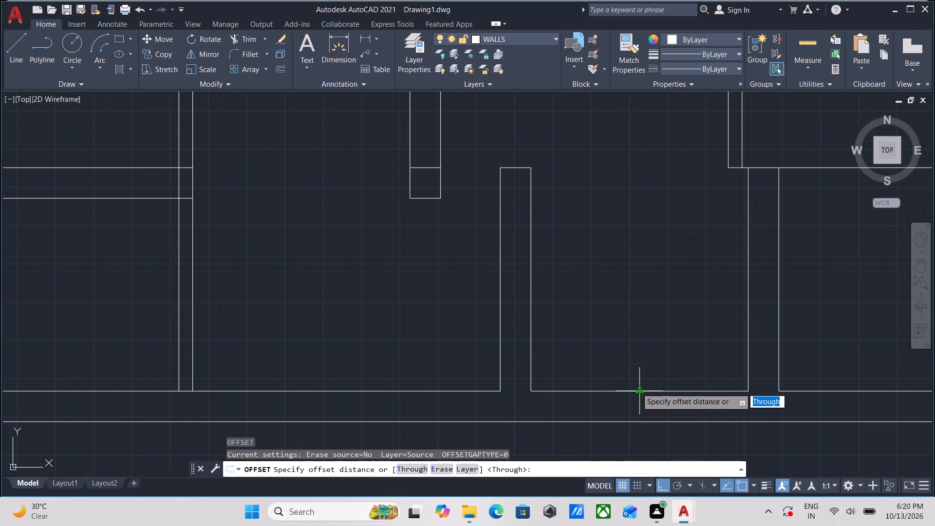
pyautogui.click(636, 388)
pyautogui.click(636, 290)
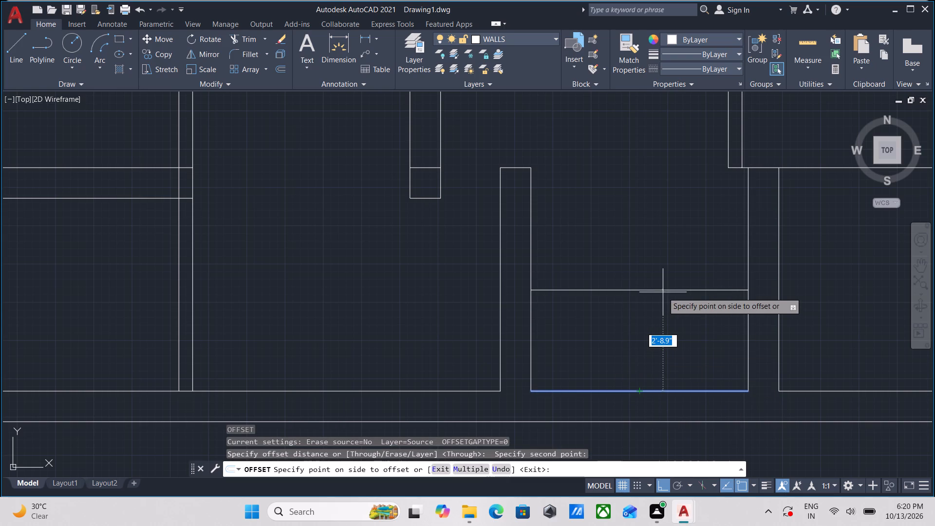
pyautogui.write("5'5")
pyautogui.hotkey('shift', '"')
pyautogui.press('Return')
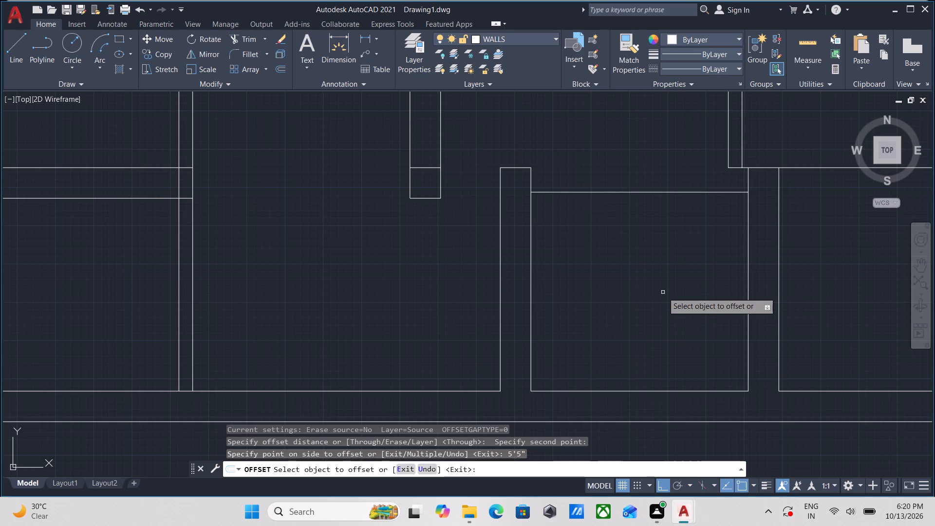
# Offset the new horizontal line 10" upward for the thickness of the small room's top wall.
pyautogui.moveTo(663, 292); pyautogui.dragTo(663, 316, button='middle')
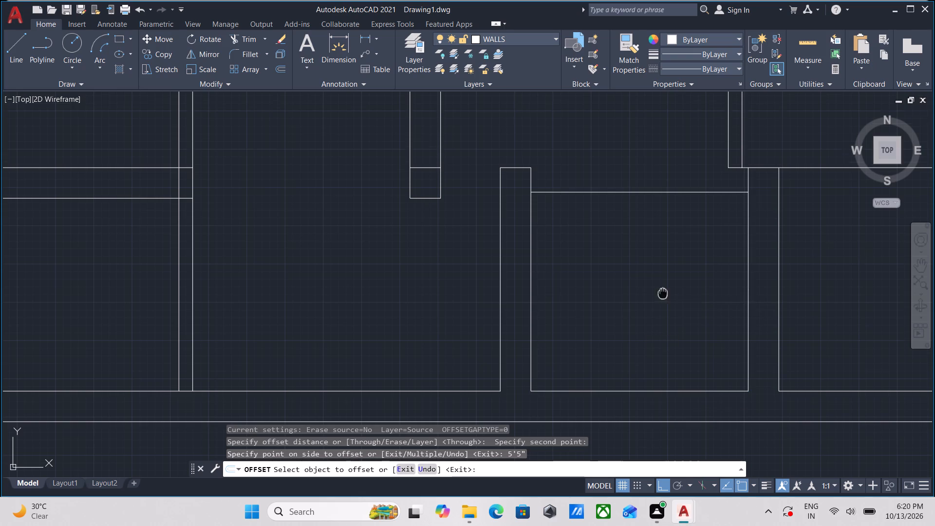
pyautogui.moveTo(663, 316); pyautogui.dragTo(664, 370, button='middle')
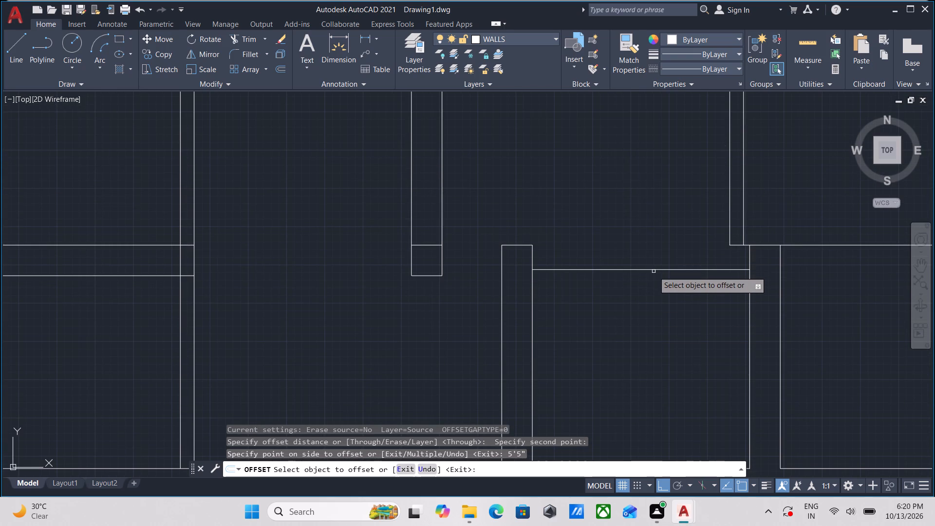
pyautogui.click(654, 270)
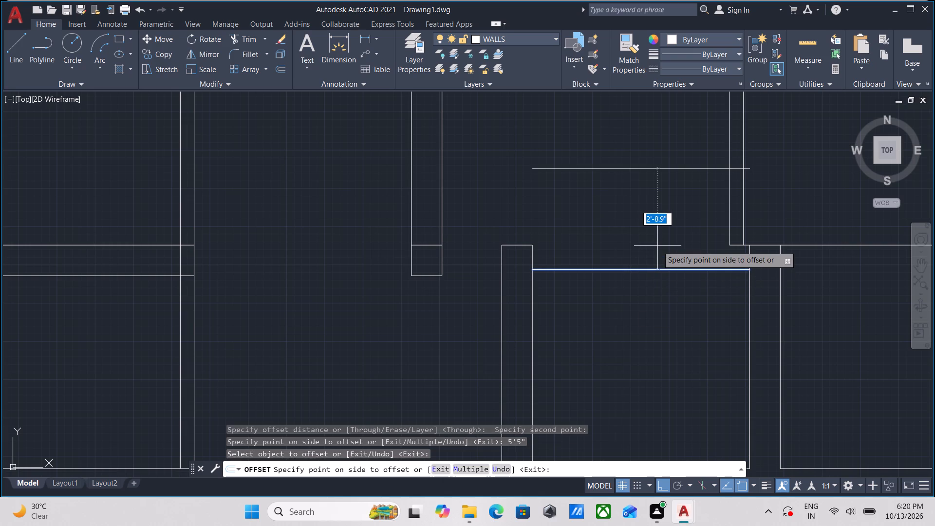
pyautogui.write('10"')
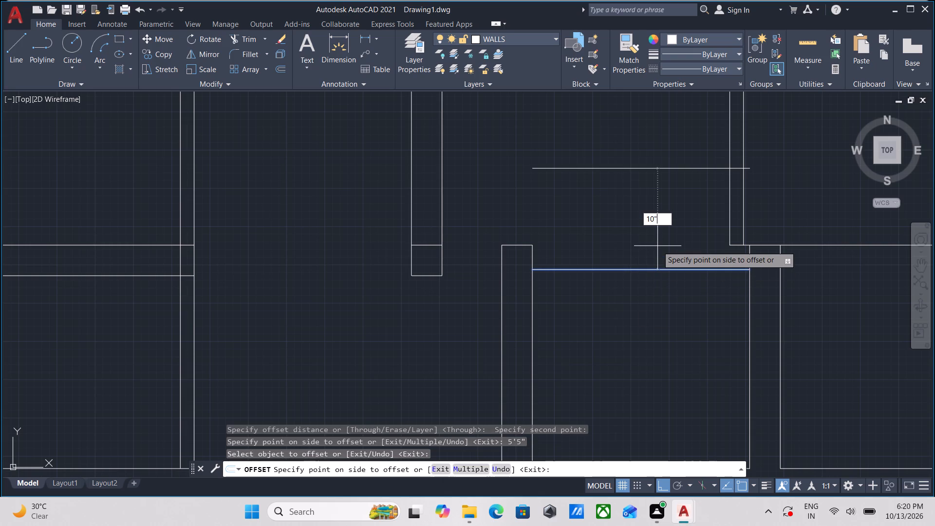
pyautogui.press('Return')
pyautogui.press('Escape')
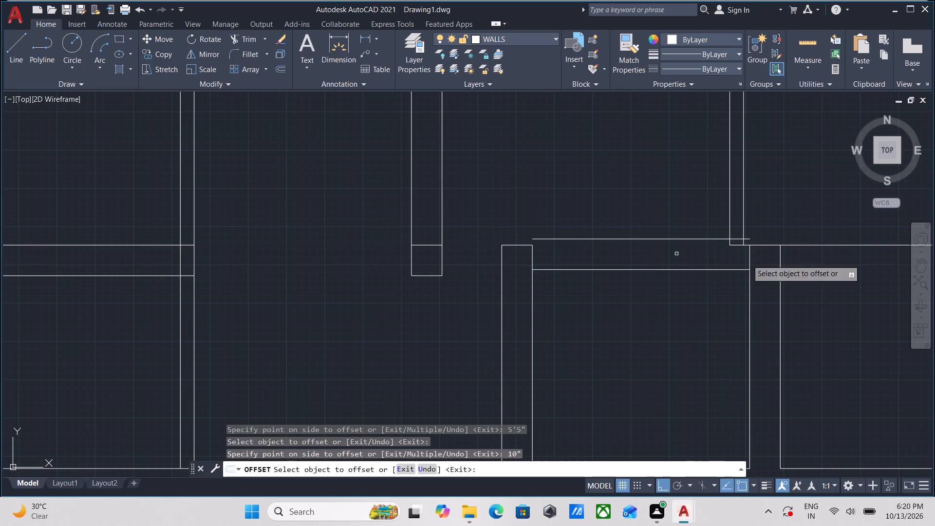
# Trim the two partitions' inner vertical lines above the small room's lower top-wall line, within the wall thickness.
pyautogui.scroll(1, 779, 243)
pyautogui.scroll(-1, 785, 239)
pyautogui.moveTo(785, 239); pyautogui.dragTo(720, 249, button='middle')
pyautogui.moveTo(541, 273); pyautogui.dragTo(696, 274, button='middle')
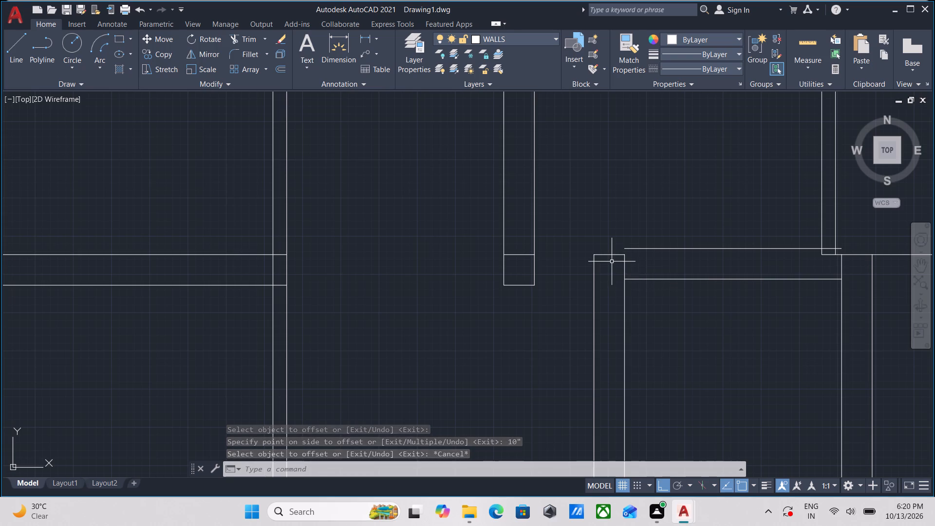
pyautogui.scroll(1, 612, 261)
pyautogui.moveTo(631, 269); pyautogui.dragTo(565, 269, button='middle')
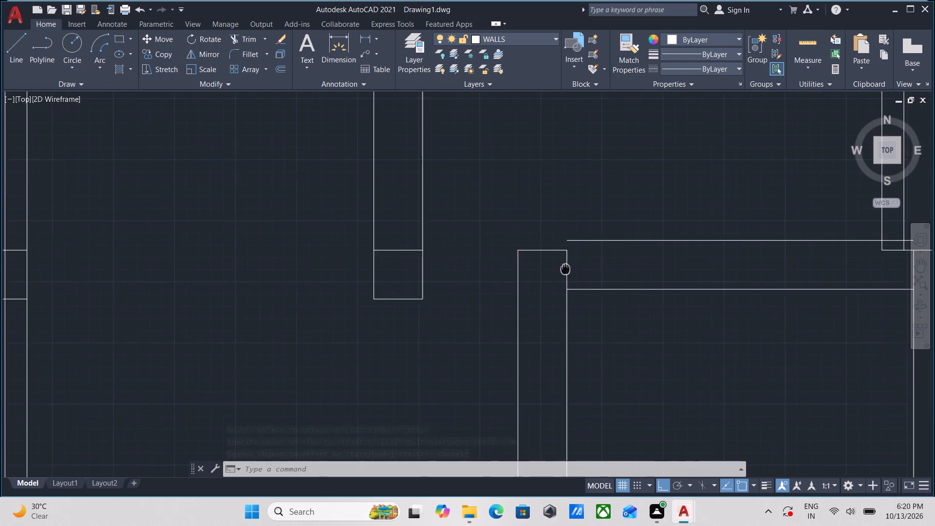
pyautogui.scroll(-1, 683, 289)
pyautogui.moveTo(682, 289); pyautogui.dragTo(600, 286, button='middle')
pyautogui.write('TR')
pyautogui.press('Return')
pyautogui.scroll(2, 540, 272)
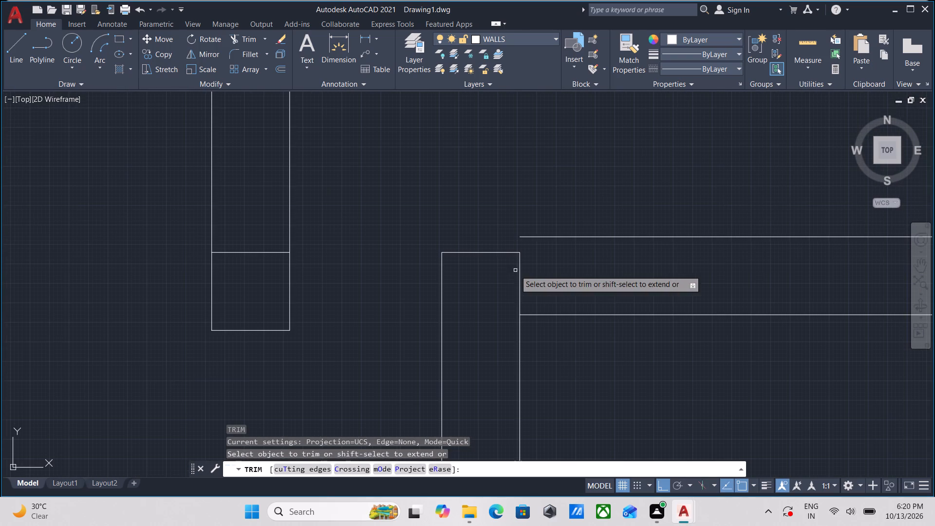
pyautogui.click(505, 279)
pyautogui.moveTo(671, 278); pyautogui.dragTo(487, 283, button='middle')
pyautogui.scroll(-1, 674, 290)
pyautogui.moveTo(674, 290); pyautogui.dragTo(568, 293, button='middle')
pyautogui.click(719, 288)
# Trim the short horizontal segments under the thin vertical wall and from it to the right partition, at the small room's top-right corner.
pyautogui.scroll(2, 677, 275)
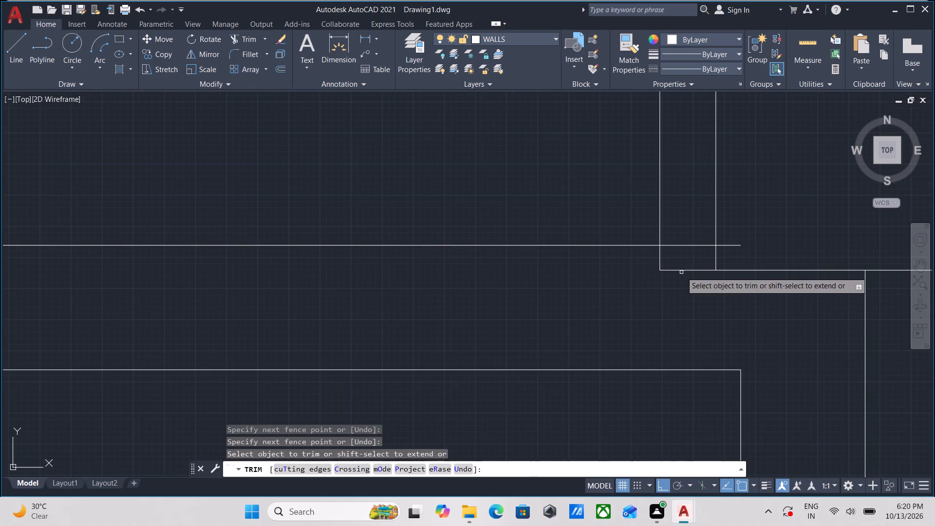
pyautogui.click(684, 262)
pyautogui.click(684, 286)
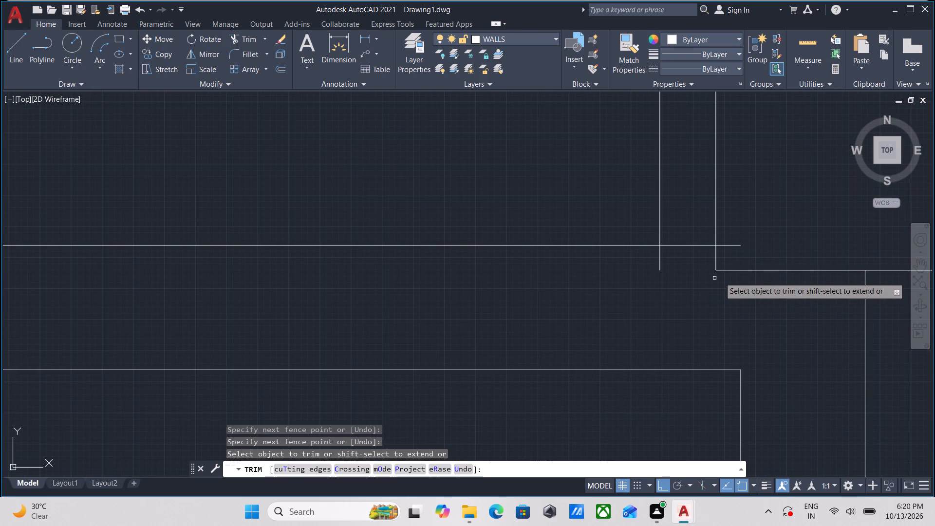
pyautogui.click(761, 250)
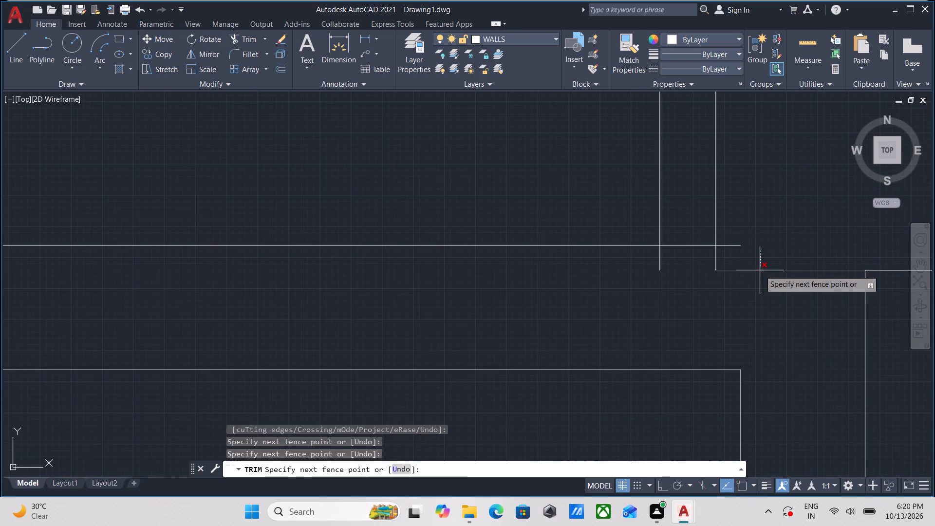
pyautogui.click(760, 270)
pyautogui.scroll(-2, 760, 270)
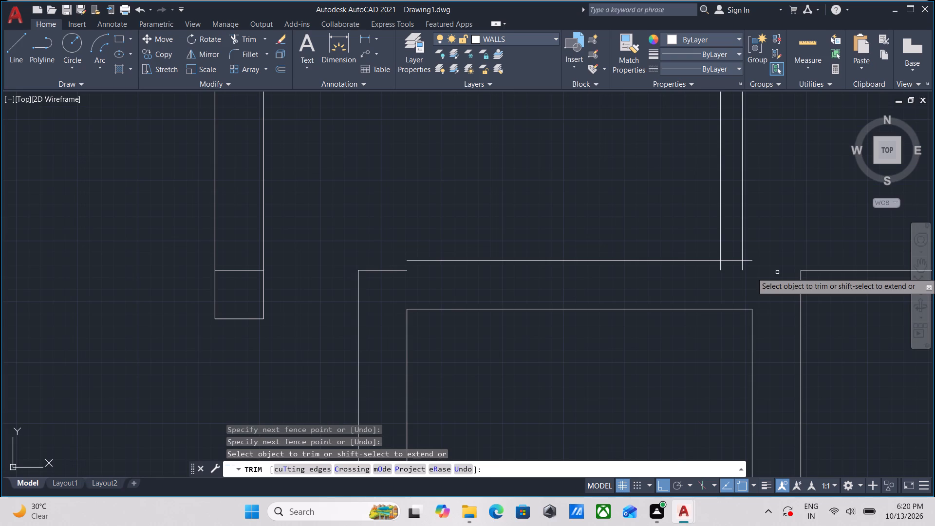
pyautogui.moveTo(777, 272); pyautogui.dragTo(637, 261, button='middle')
pyautogui.scroll(-2, 642, 263)
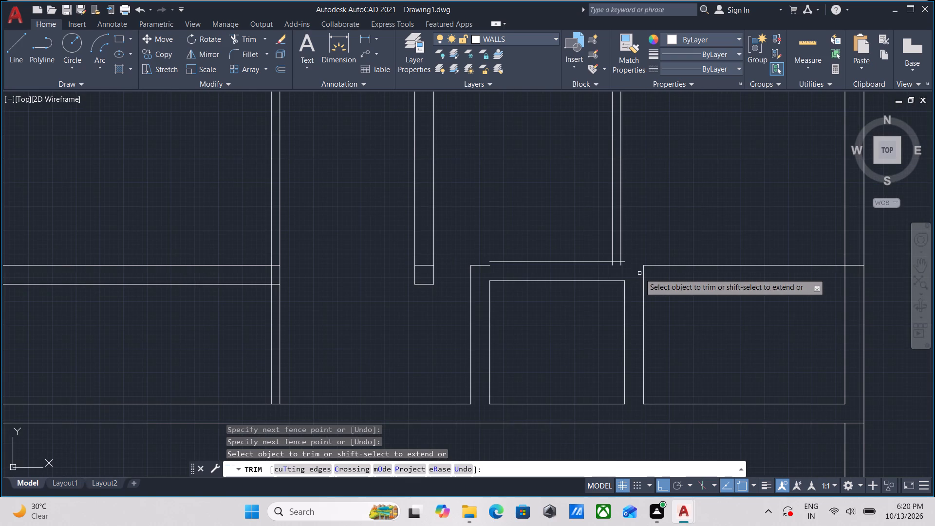
# Erase the offset horizontal line just above the small room's inner top-wall line.
pyautogui.scroll(-1, 639, 273)
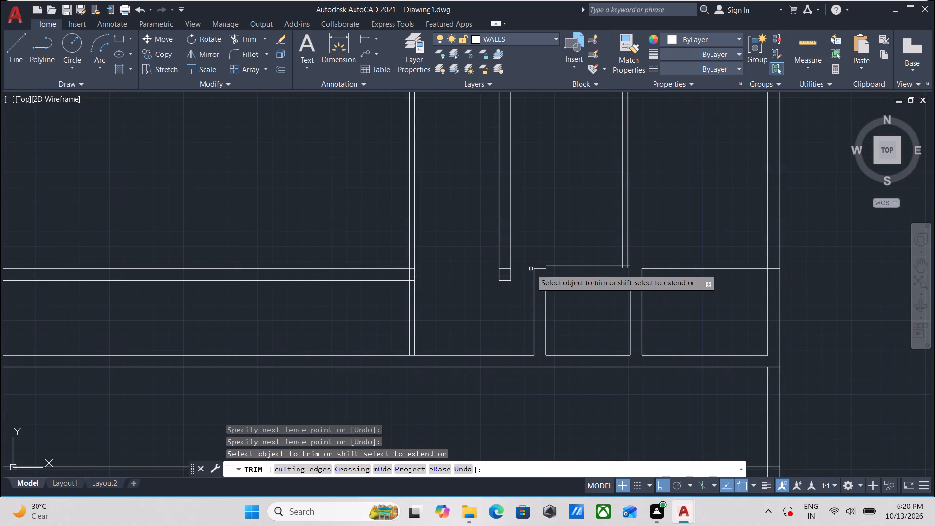
pyautogui.scroll(1, 590, 267)
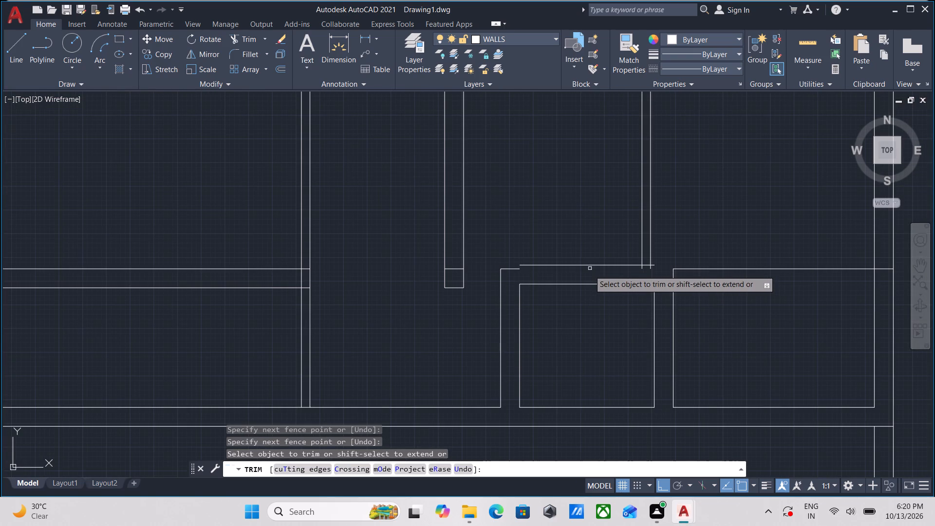
pyautogui.press('Escape')
pyautogui.click(606, 273)
pyautogui.click(579, 231)
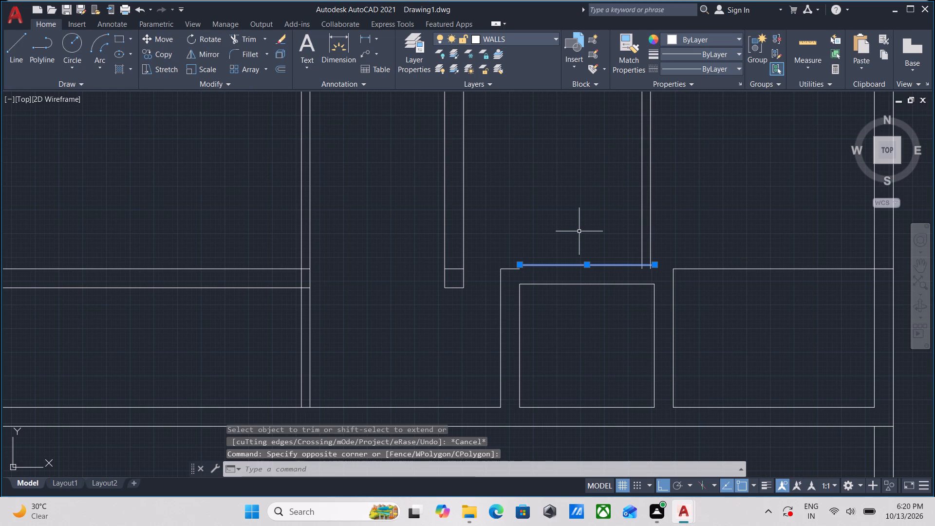
pyautogui.rightClick(579, 231)
pyautogui.click(608, 255)
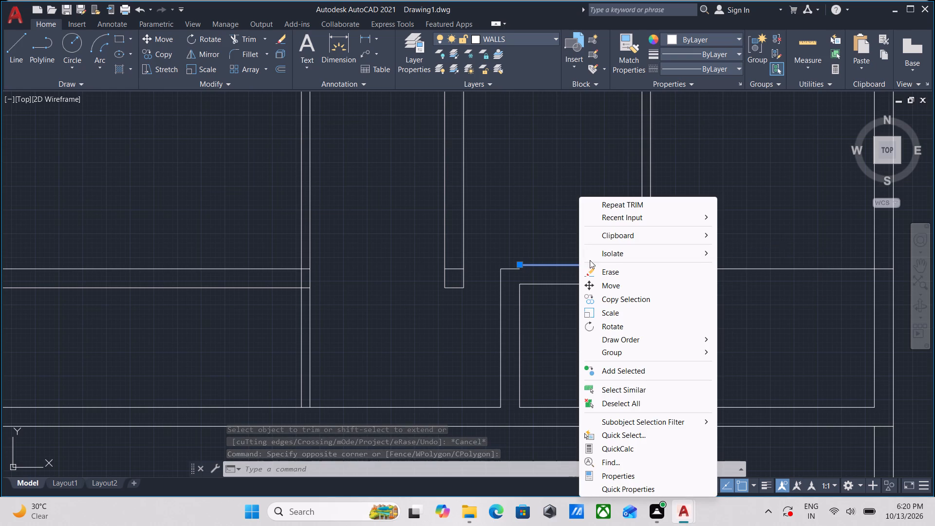
pyautogui.press('Escape')
pyautogui.rightClick(573, 244)
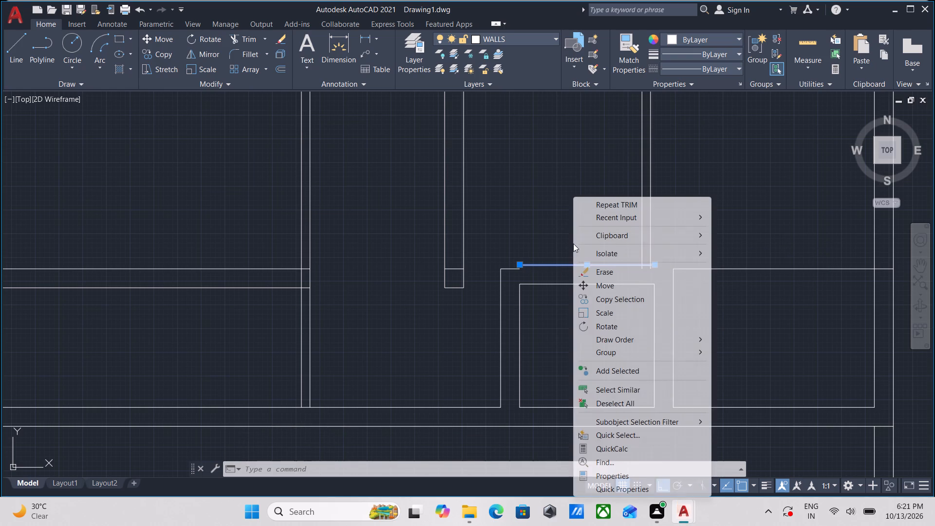
pyautogui.click(599, 270)
# Erase the short horizontal segment at the top of the small room's left partition.
pyautogui.scroll(2, 537, 287)
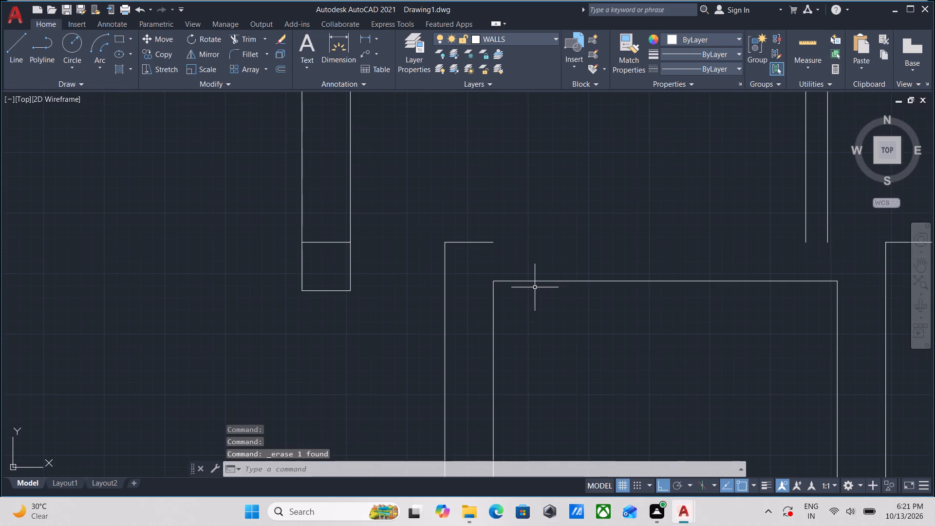
pyautogui.scroll(2, 483, 302)
pyautogui.moveTo(493, 213); pyautogui.dragTo(492, 264, button='middle')
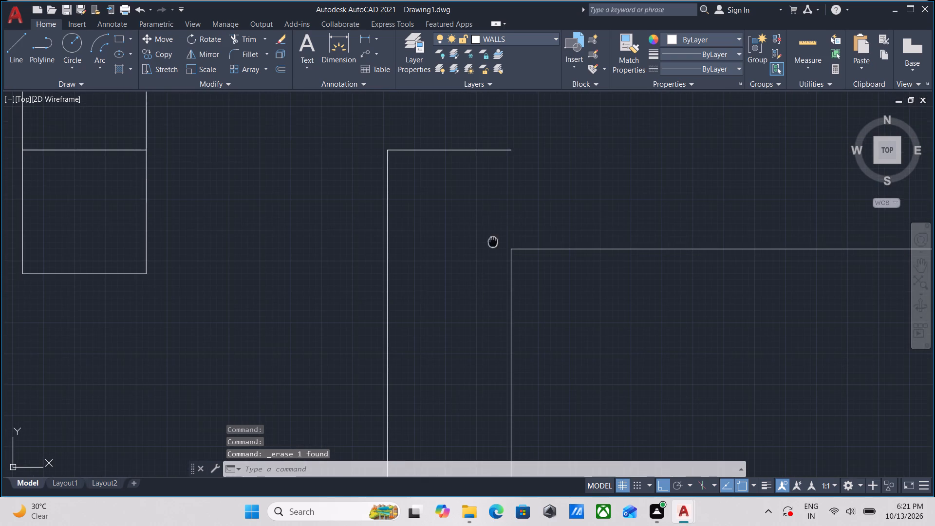
pyautogui.moveTo(492, 264); pyautogui.dragTo(492, 266, button='middle')
pyautogui.click(521, 218)
pyautogui.click(440, 192)
pyautogui.rightClick(440, 192)
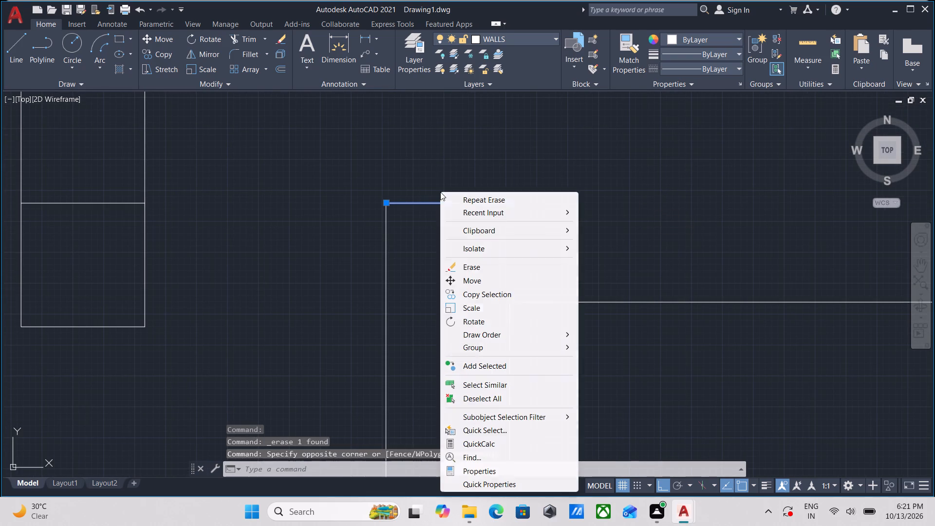
pyautogui.click(474, 266)
# Draw a horizontal line from the top of the right partition's outer line to the top of the left partition's outer line.
pyautogui.scroll(-2, 498, 246)
pyautogui.moveTo(498, 246); pyautogui.dragTo(437, 261, button='middle')
pyautogui.scroll(1, 428, 264)
pyautogui.scroll(-2, 474, 234)
pyautogui.moveTo(474, 234); pyautogui.dragTo(461, 253, button='middle')
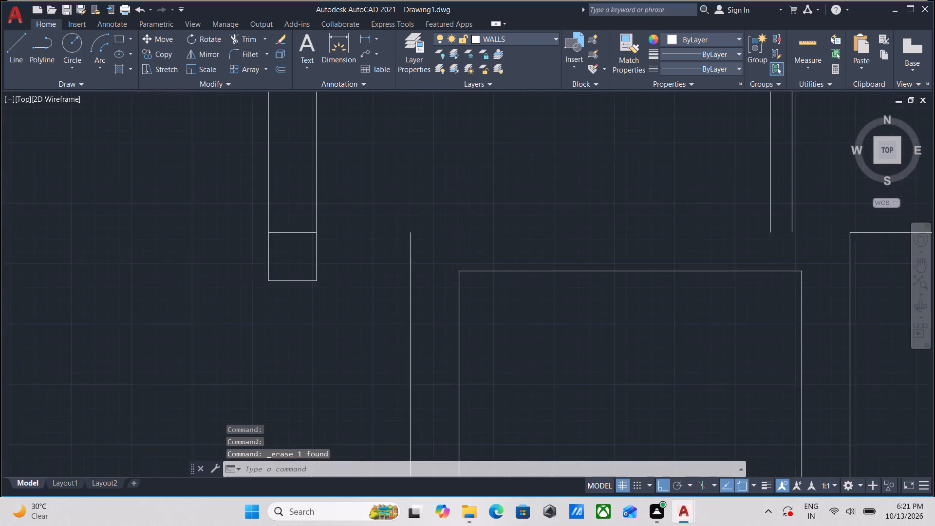
pyautogui.moveTo(461, 253); pyautogui.dragTo(449, 274, button='middle')
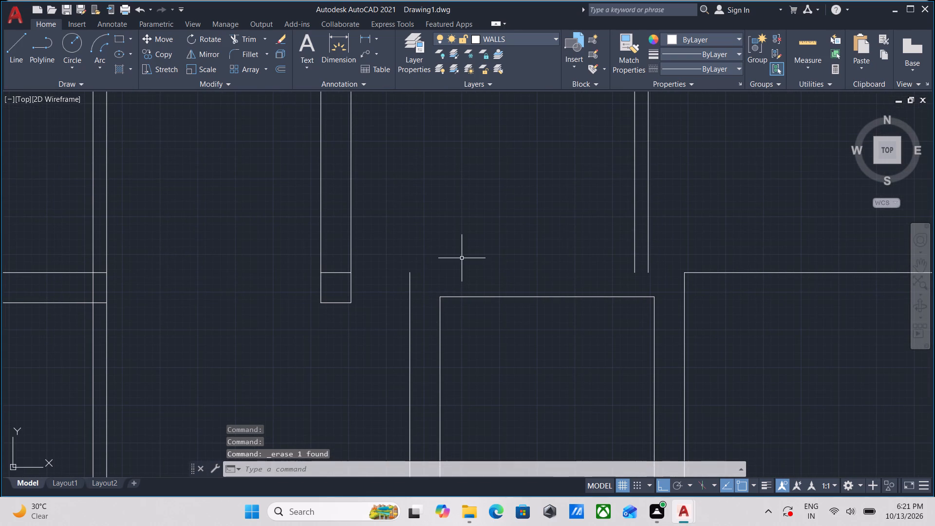
pyautogui.scroll(-1, 462, 258)
pyautogui.moveTo(475, 266); pyautogui.dragTo(504, 276, button='middle')
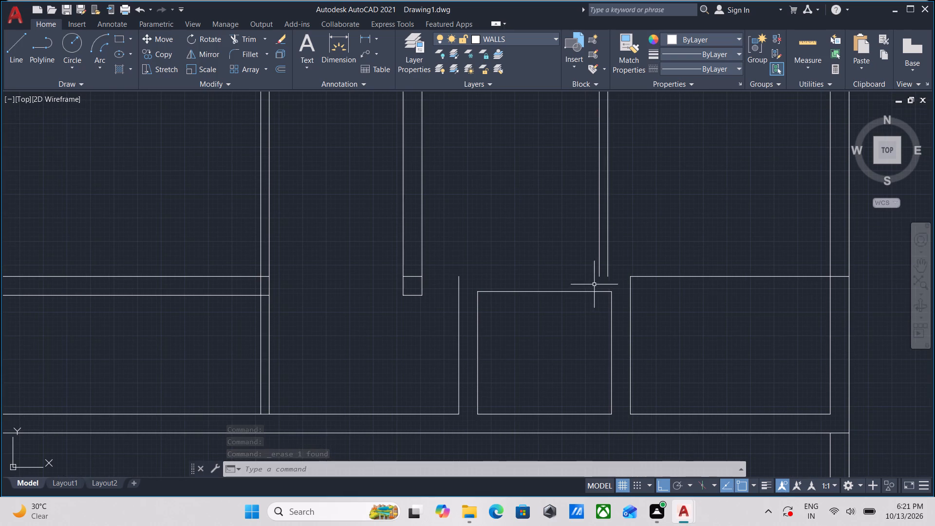
pyautogui.moveTo(591, 282); pyautogui.dragTo(593, 286, button='middle')
pyautogui.press('l')
pyautogui.press('Return')
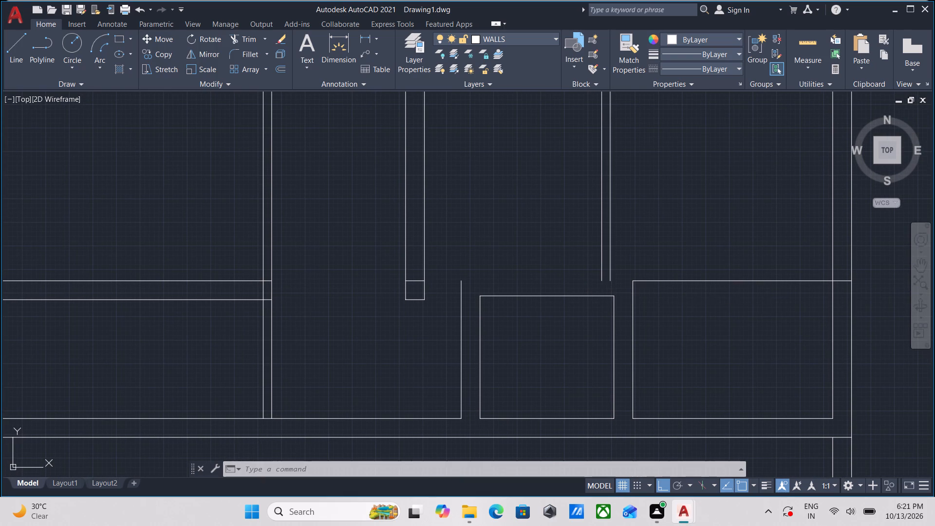
pyautogui.click(632, 282)
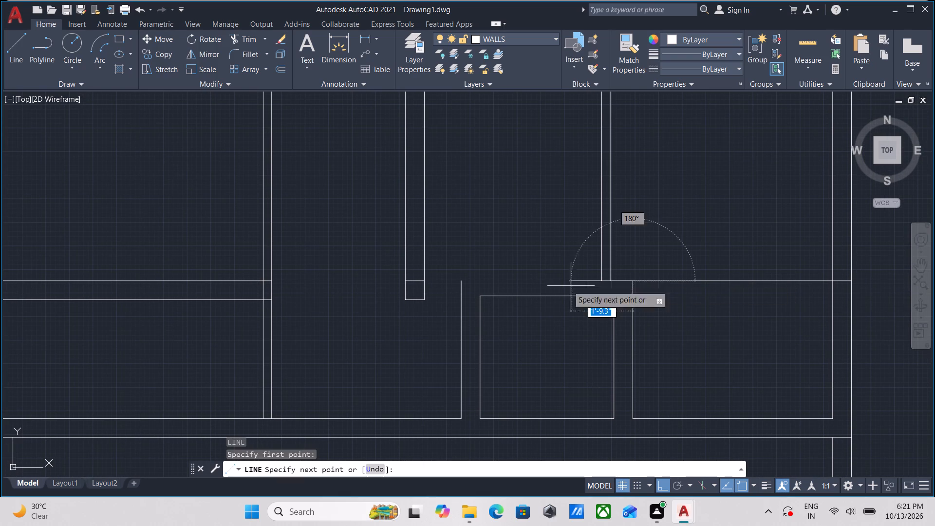
pyautogui.click(460, 283)
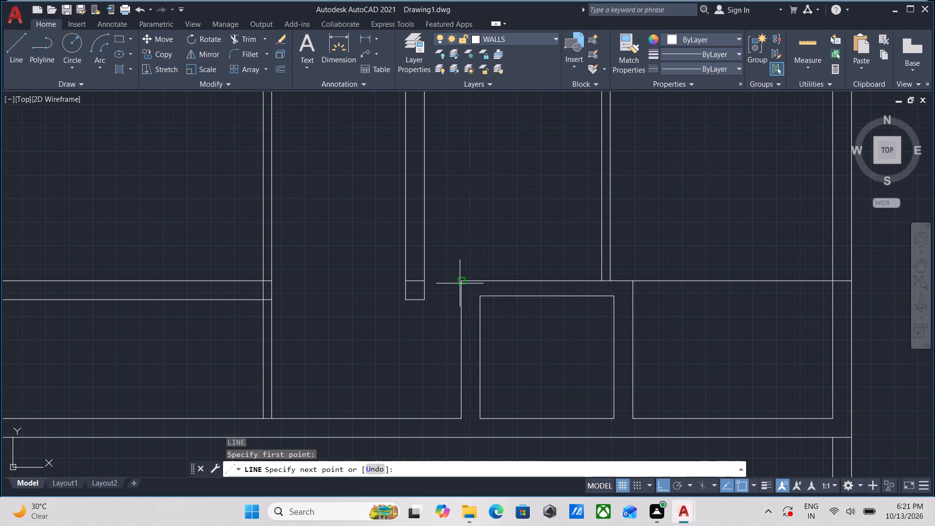
pyautogui.press('Escape')
# Examine the small room's closed top wall and how it meets the surrounding walls.
pyautogui.scroll(1, 534, 303)
pyautogui.moveTo(536, 303); pyautogui.dragTo(550, 306, button='middle')
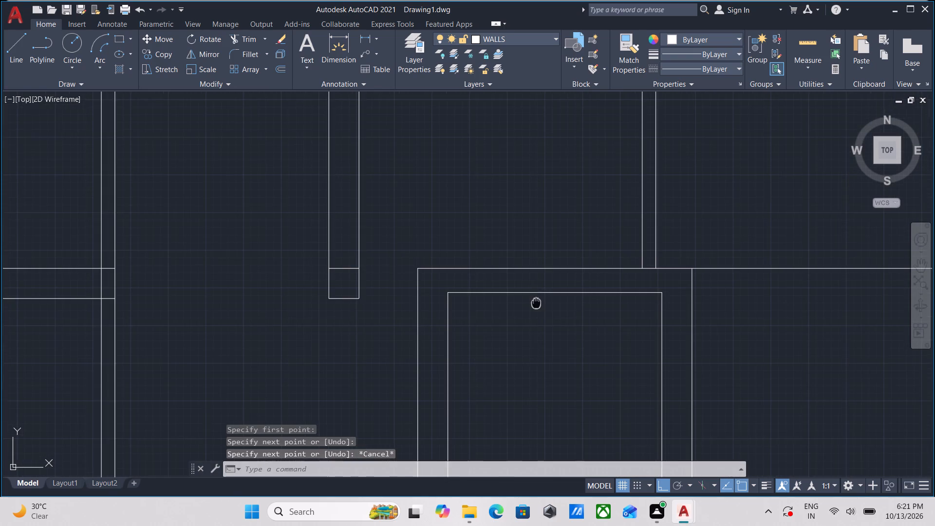
pyautogui.moveTo(550, 306); pyautogui.dragTo(554, 307, button='middle')
pyautogui.scroll(-2, 599, 305)
pyautogui.moveTo(599, 305); pyautogui.dragTo(570, 314, button='middle')
pyautogui.moveTo(566, 309); pyautogui.dragTo(596, 309, button='middle')
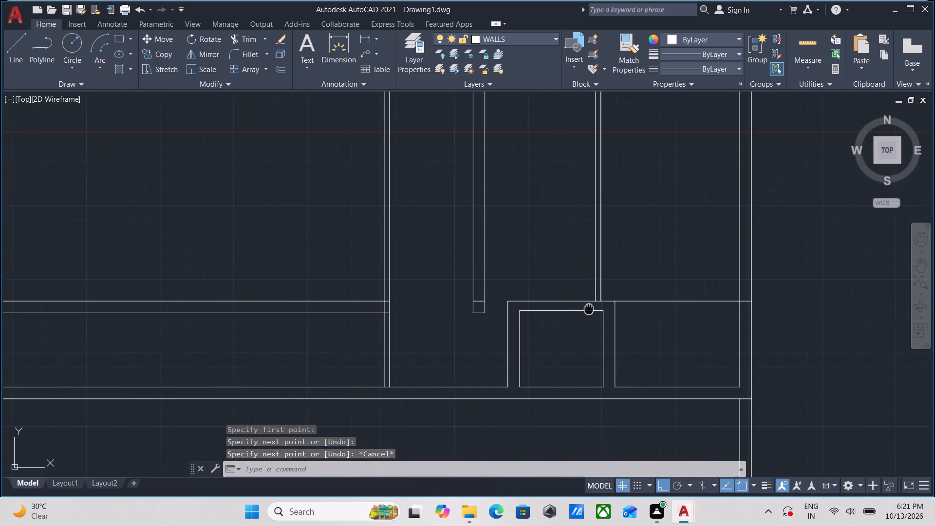
pyautogui.moveTo(596, 309); pyautogui.dragTo(652, 291, button='middle')
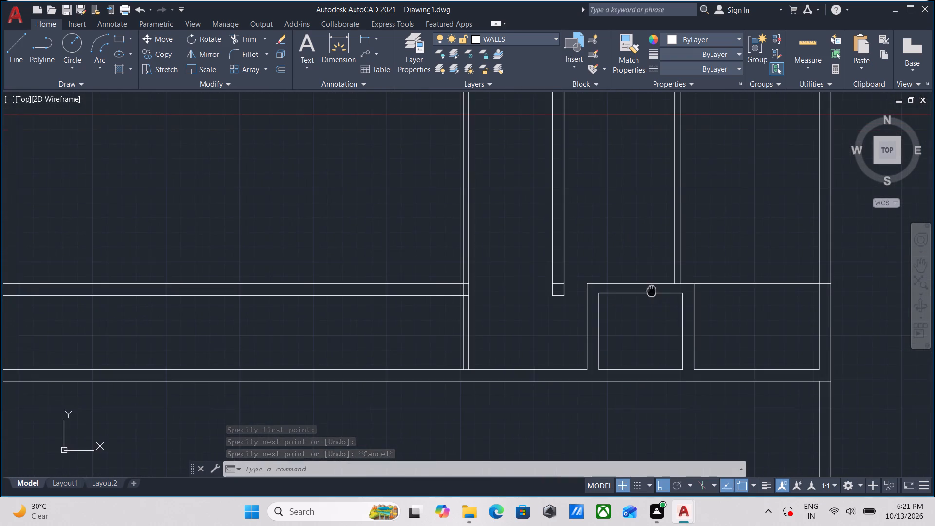
pyautogui.moveTo(621, 318); pyautogui.dragTo(654, 357, button='middle')
pyautogui.scroll(-1, 639, 337)
pyautogui.moveTo(638, 337); pyautogui.dragTo(637, 355, button='middle')
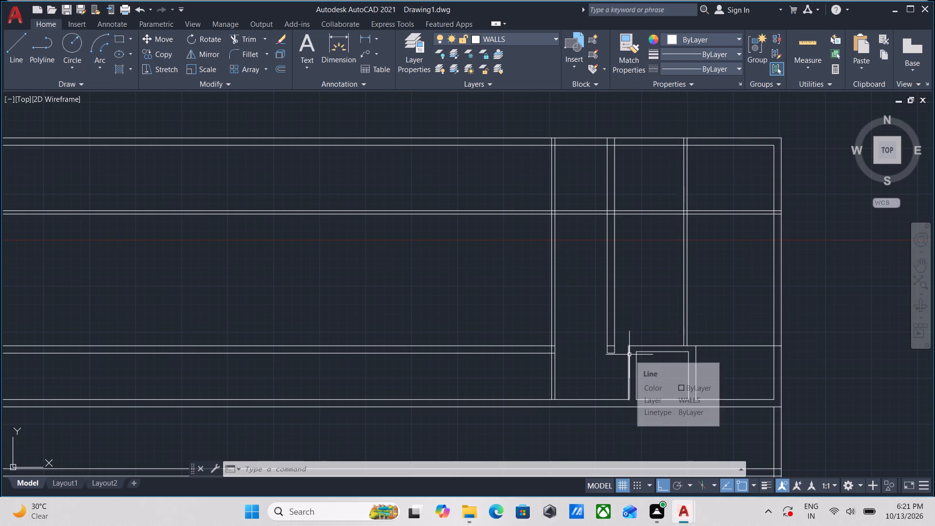
pyautogui.scroll(-1, 694, 391)
pyautogui.scroll(1, 632, 390)
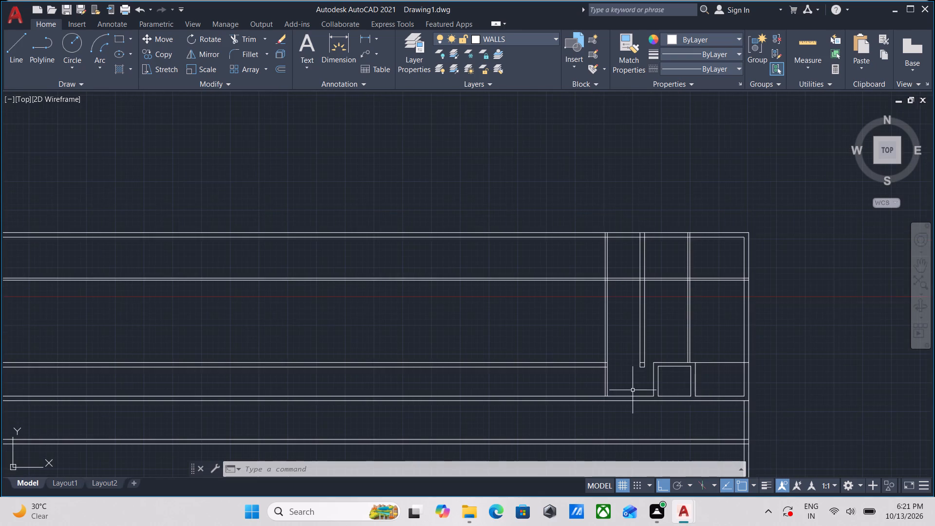
pyautogui.moveTo(632, 390); pyautogui.dragTo(634, 386, button='middle')
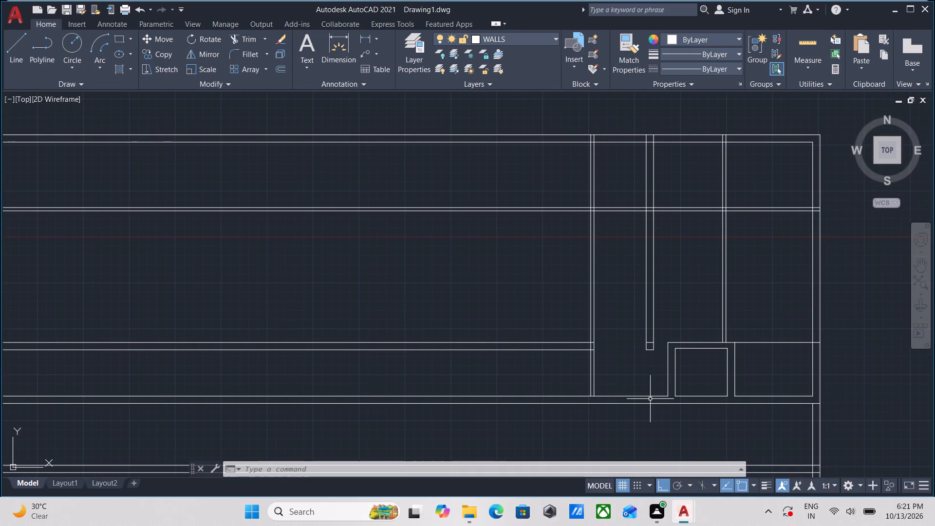
pyautogui.moveTo(650, 423); pyautogui.dragTo(659, 412, button='middle')
pyautogui.scroll(-1, 662, 407)
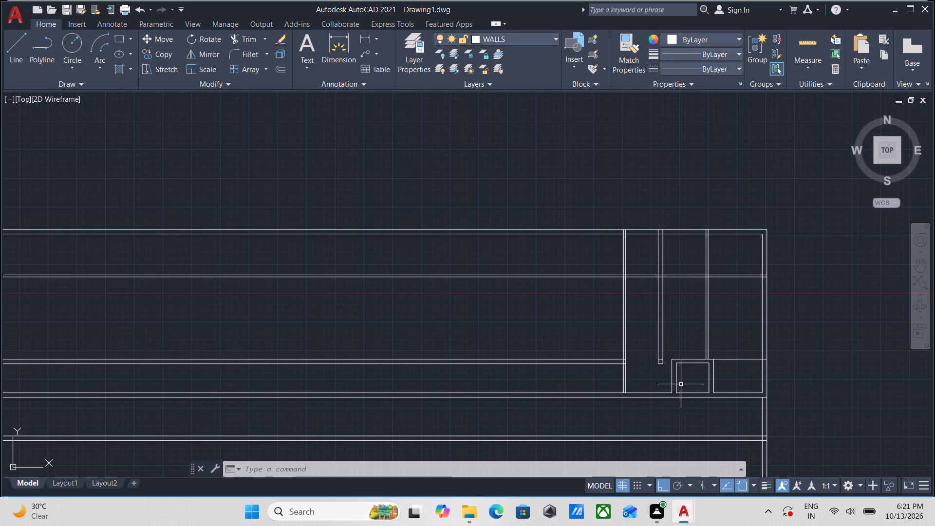
# Measure the small room's inner size and the thicknesses of its top and side walls.
pyautogui.scroll(2, 740, 363)
pyautogui.moveTo(739, 370); pyautogui.dragTo(714, 319, button='middle')
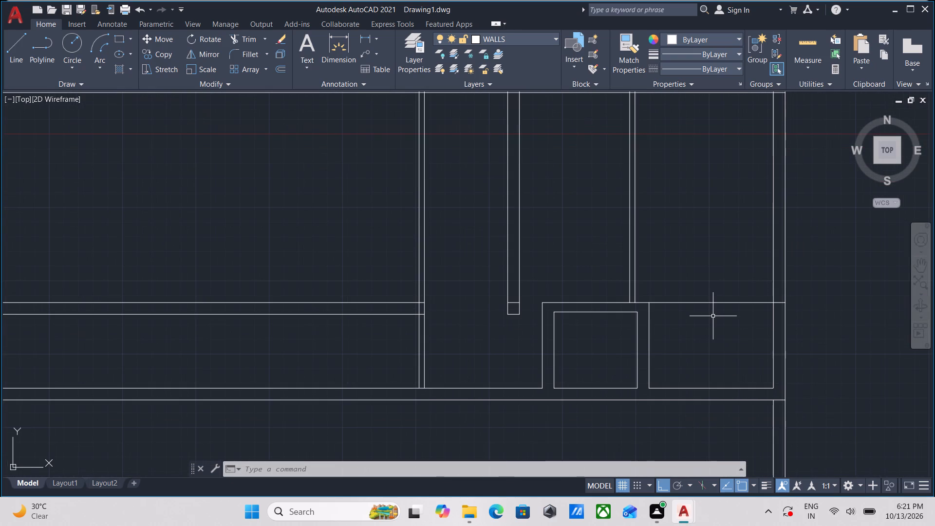
pyautogui.write('MEA')
pyautogui.press('Return')
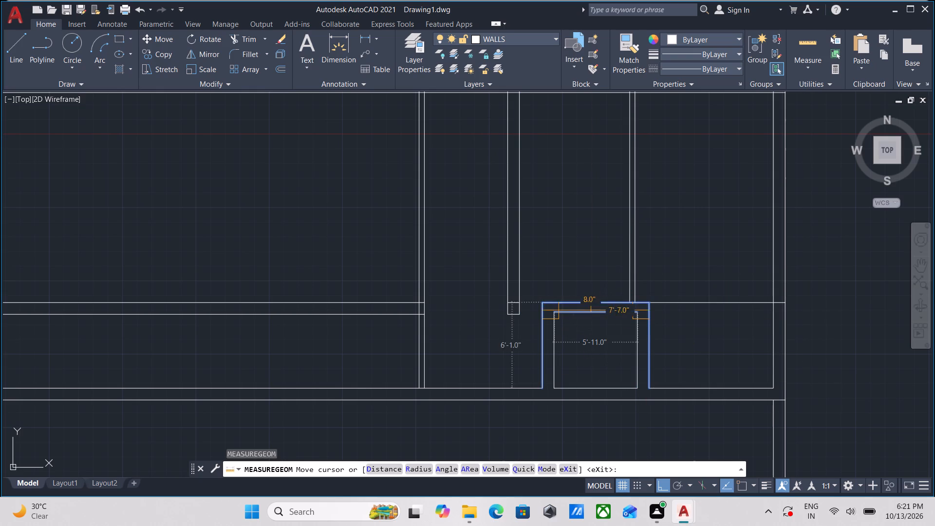
pyautogui.moveTo(585, 342); pyautogui.dragTo(705, 338, button='middle')
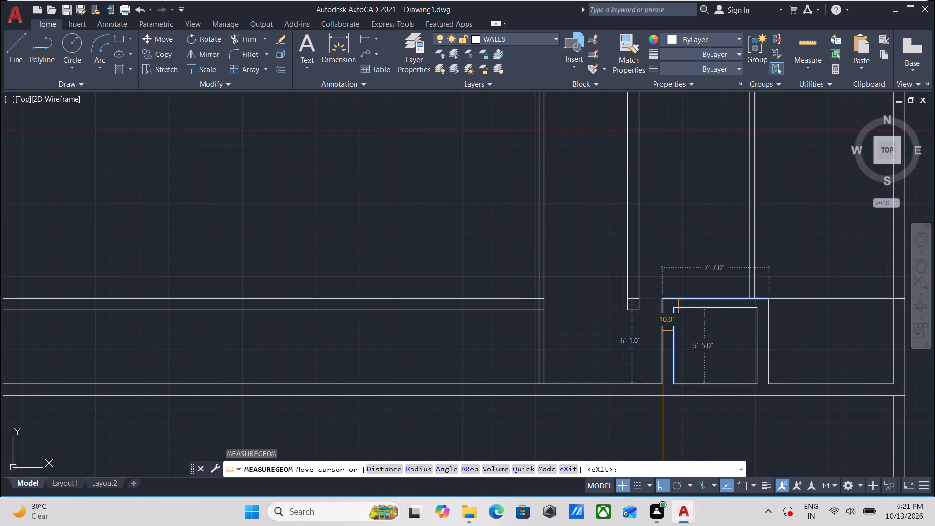
pyautogui.press('Escape')
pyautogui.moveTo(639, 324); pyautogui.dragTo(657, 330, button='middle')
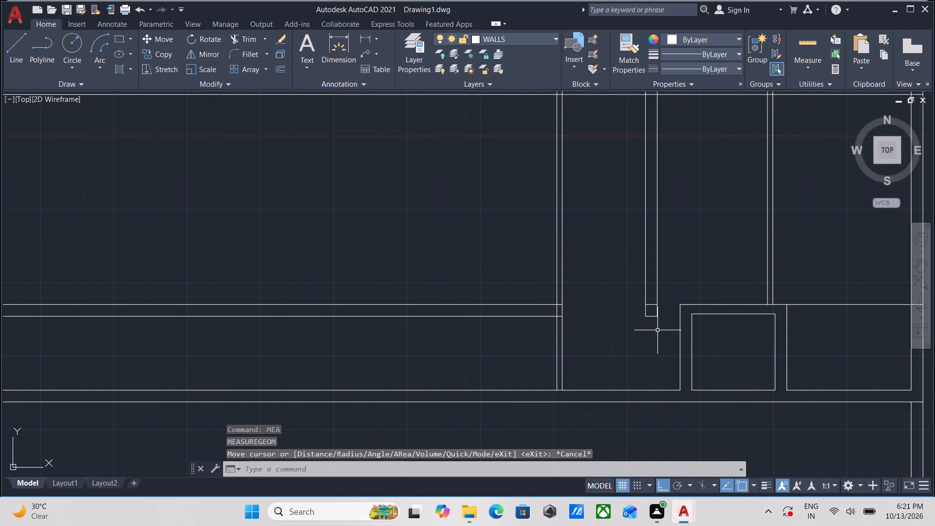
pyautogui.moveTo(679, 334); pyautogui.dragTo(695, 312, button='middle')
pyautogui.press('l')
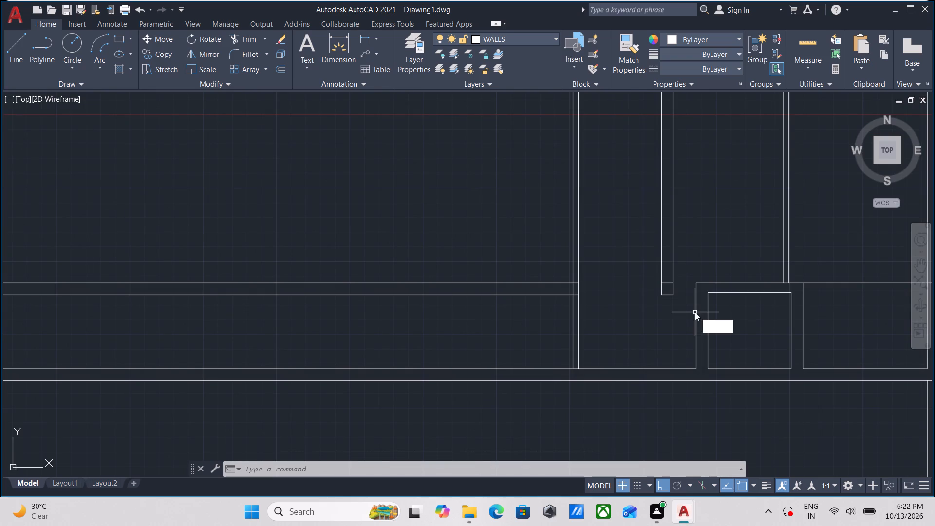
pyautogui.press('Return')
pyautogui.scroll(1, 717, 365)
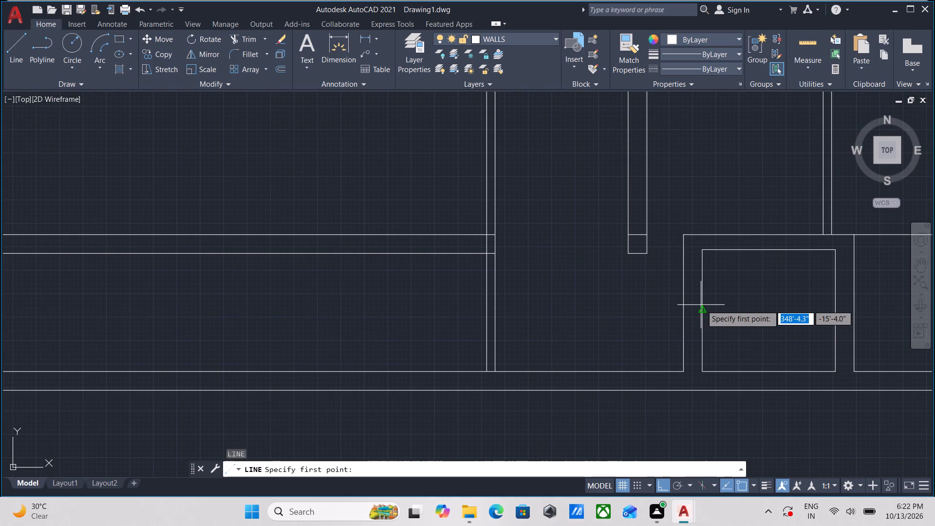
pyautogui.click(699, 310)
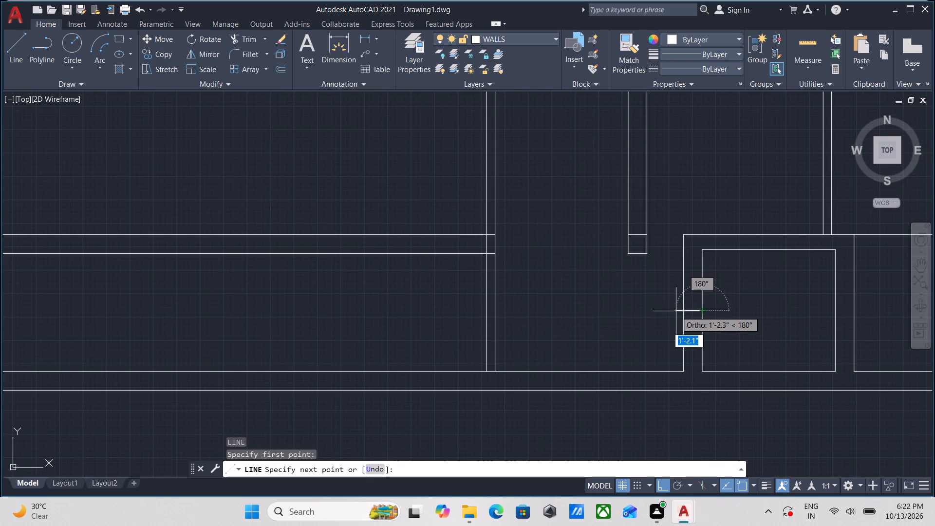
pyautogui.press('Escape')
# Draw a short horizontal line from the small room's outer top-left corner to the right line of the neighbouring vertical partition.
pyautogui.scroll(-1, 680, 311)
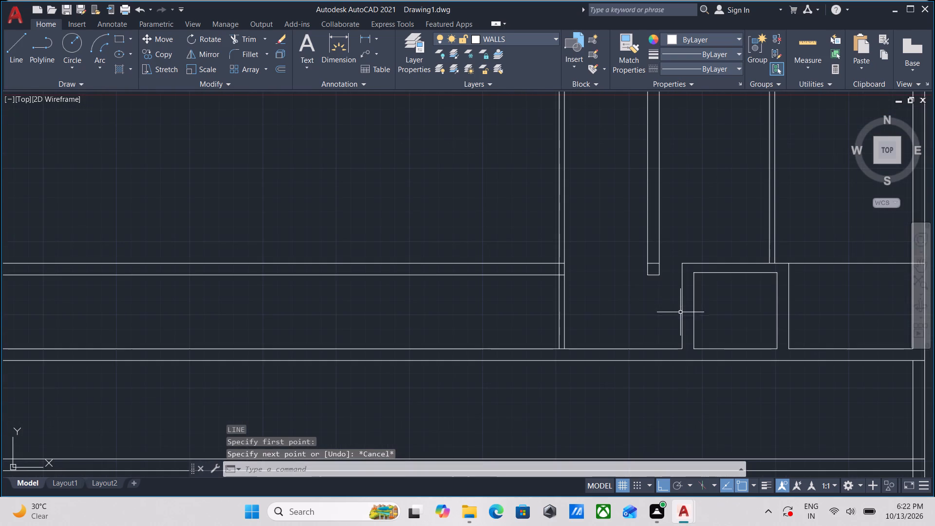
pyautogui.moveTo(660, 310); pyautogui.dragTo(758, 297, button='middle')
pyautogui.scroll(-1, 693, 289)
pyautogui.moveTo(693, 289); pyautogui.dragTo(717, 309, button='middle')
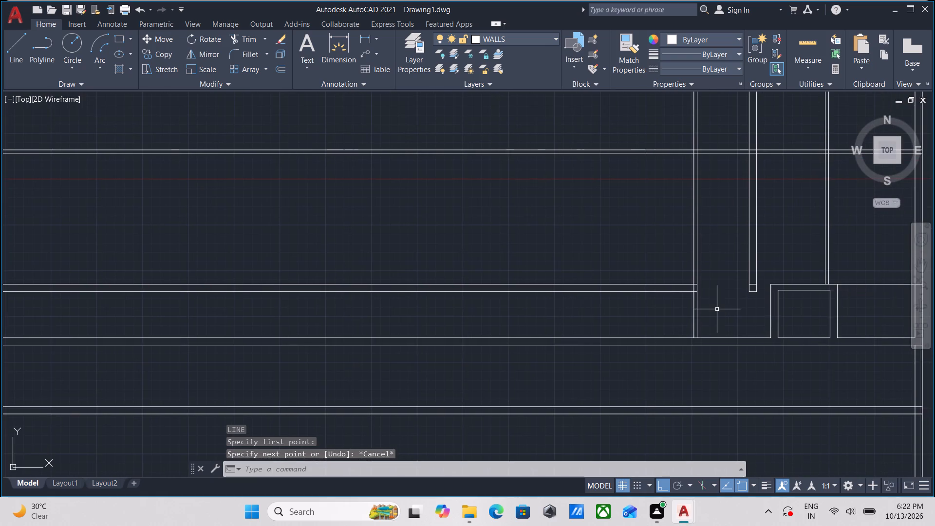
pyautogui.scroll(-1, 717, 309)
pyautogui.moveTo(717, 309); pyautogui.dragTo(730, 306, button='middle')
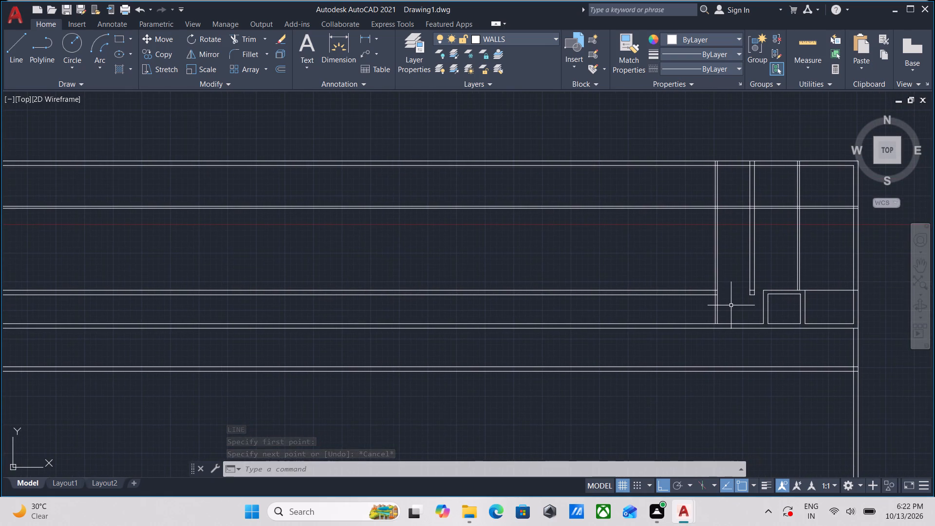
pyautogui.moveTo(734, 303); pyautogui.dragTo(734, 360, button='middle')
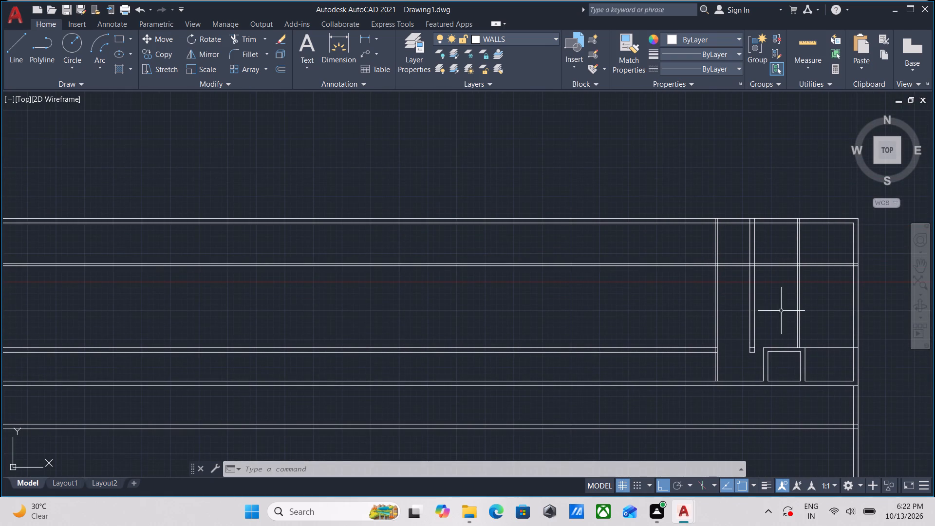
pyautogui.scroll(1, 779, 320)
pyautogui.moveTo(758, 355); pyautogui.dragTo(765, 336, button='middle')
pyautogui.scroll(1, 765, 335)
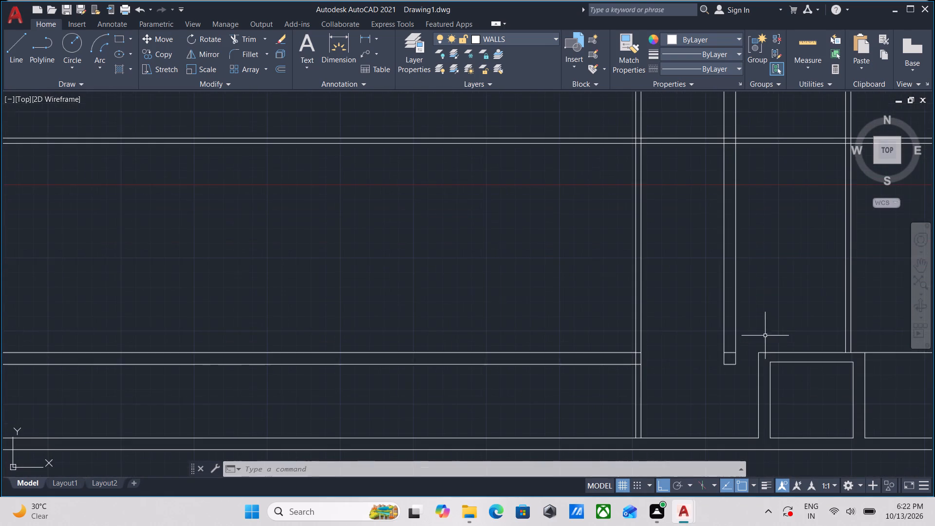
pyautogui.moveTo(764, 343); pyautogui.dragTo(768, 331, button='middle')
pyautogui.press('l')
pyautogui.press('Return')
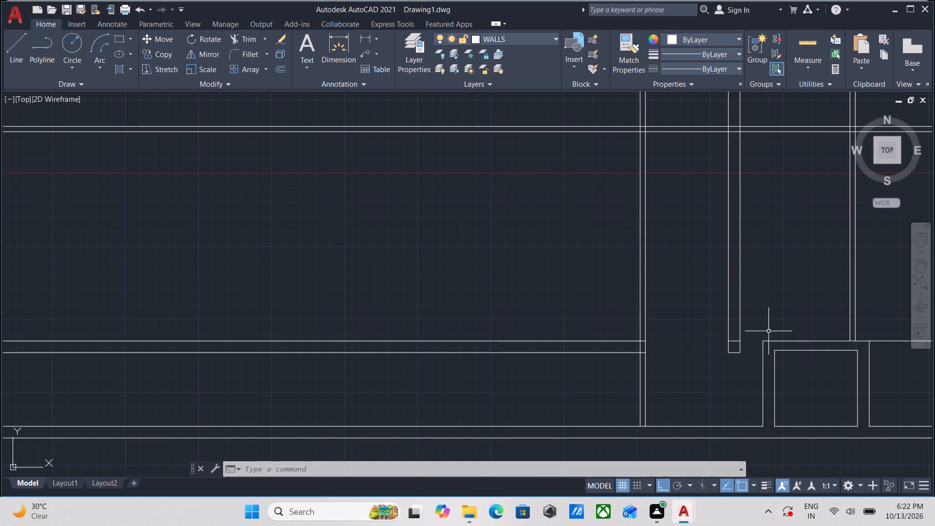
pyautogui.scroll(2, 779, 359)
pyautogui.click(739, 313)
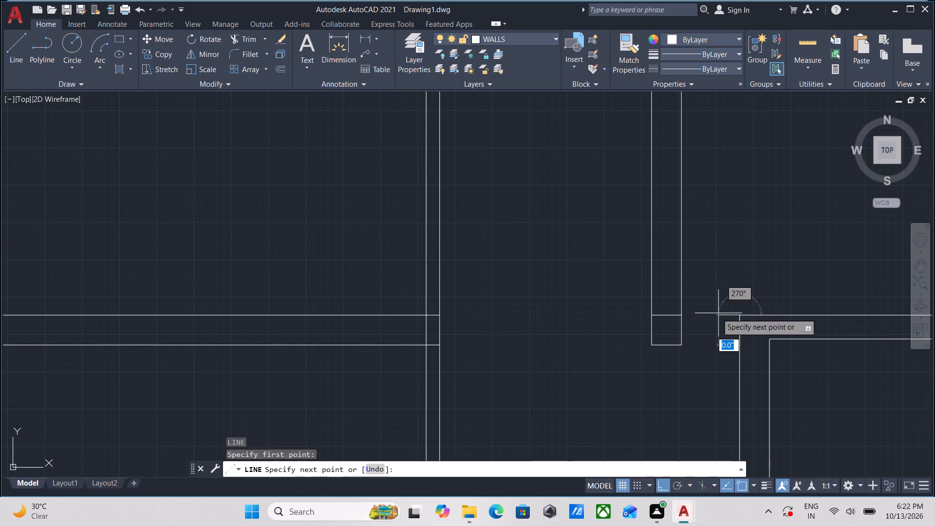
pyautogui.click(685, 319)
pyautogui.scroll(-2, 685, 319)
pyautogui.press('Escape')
# Erase all the newly drawn wall lines below the reference plan.
pyautogui.scroll(-5, 685, 319)
pyautogui.middleClick(716, 340)
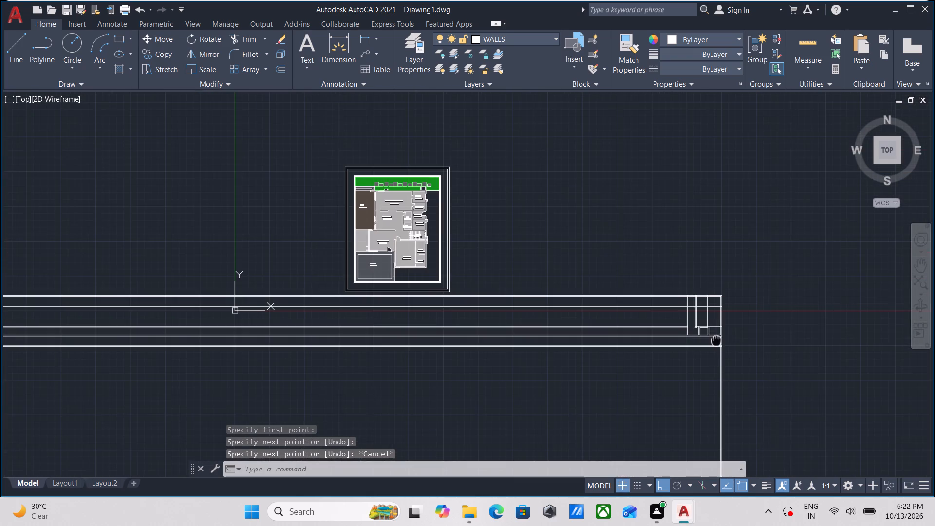
pyautogui.click(771, 390)
pyautogui.click(665, 266)
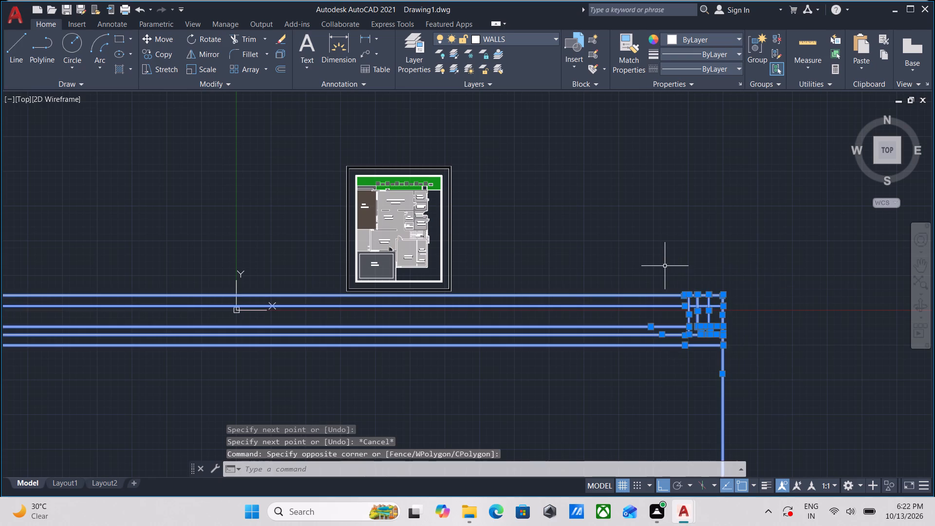
pyautogui.rightClick(665, 266)
pyautogui.click(694, 290)
# Copy the entire reference floor plan inside the outer frame about 218 feet to the right, using its lower-left corner as base point.
pyautogui.scroll(-1, 567, 296)
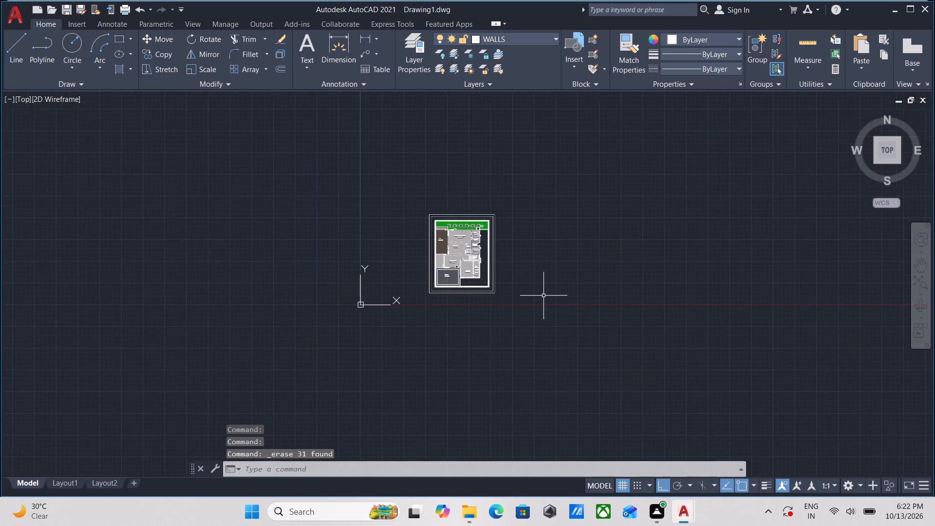
pyautogui.moveTo(541, 297); pyautogui.dragTo(706, 338, button='middle')
pyautogui.scroll(3, 611, 311)
pyautogui.scroll(1, 767, 381)
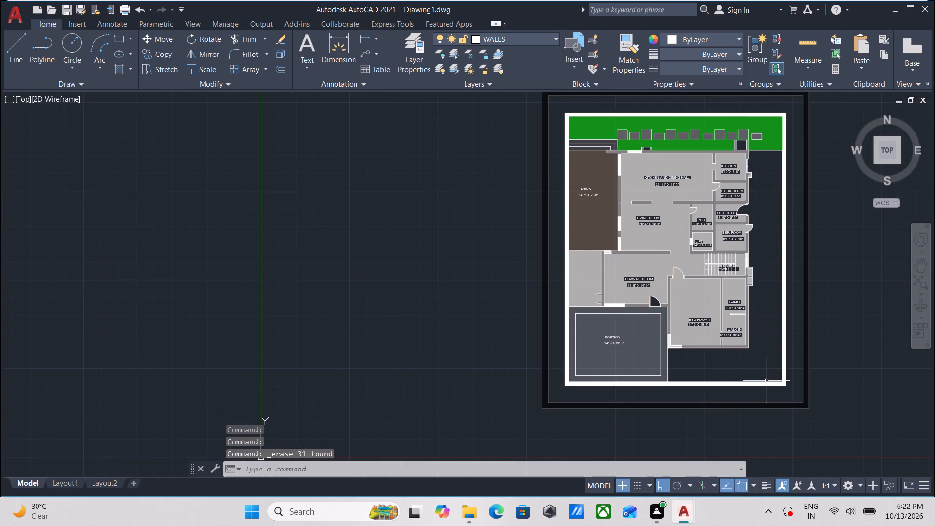
pyautogui.scroll(1, 767, 381)
pyautogui.moveTo(719, 346); pyautogui.dragTo(733, 348, button='middle')
pyautogui.scroll(-1, 829, 408)
pyautogui.click(842, 415)
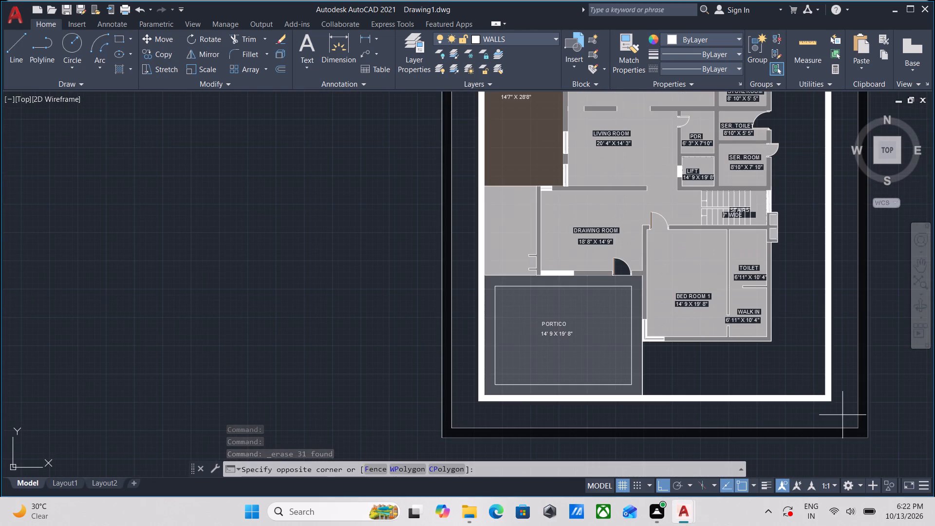
pyautogui.scroll(-1, 502, 202)
pyautogui.moveTo(502, 202); pyautogui.dragTo(529, 318, button='middle')
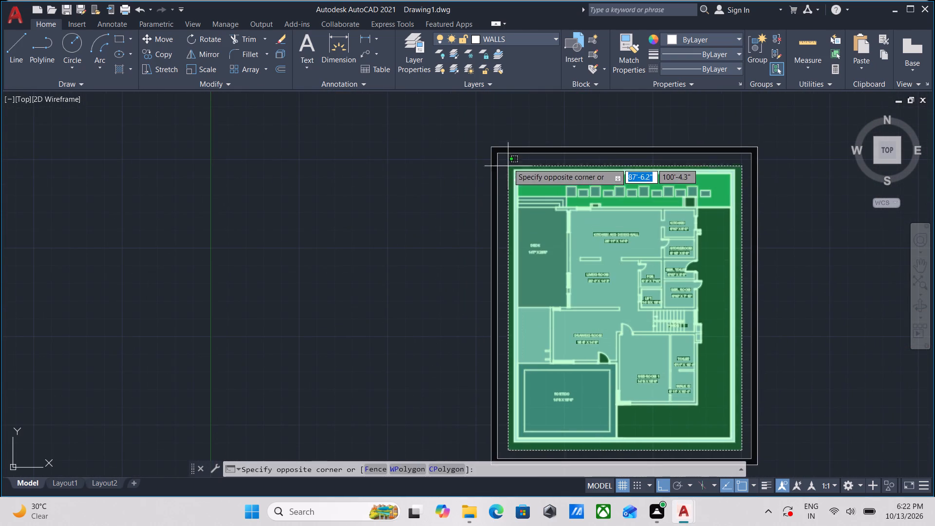
pyautogui.click(511, 159)
pyautogui.scroll(2, 539, 224)
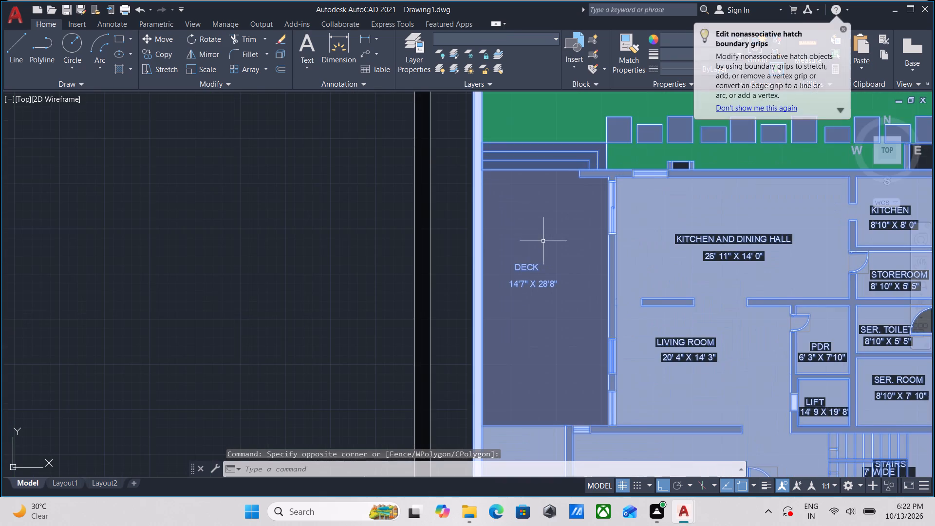
pyautogui.moveTo(543, 241); pyautogui.dragTo(551, 191, button='middle')
pyautogui.write('CO')
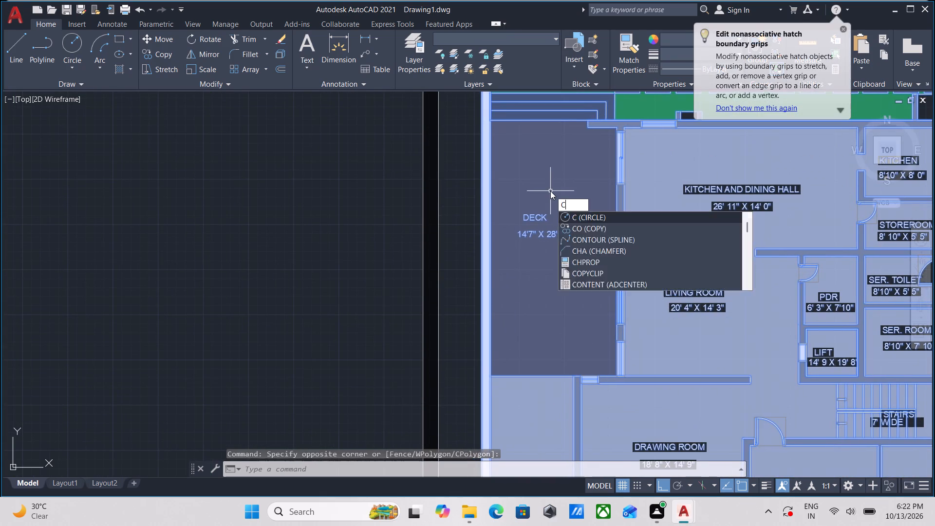
pyautogui.press('Return')
pyautogui.moveTo(550, 259); pyautogui.dragTo(564, 132, button='middle')
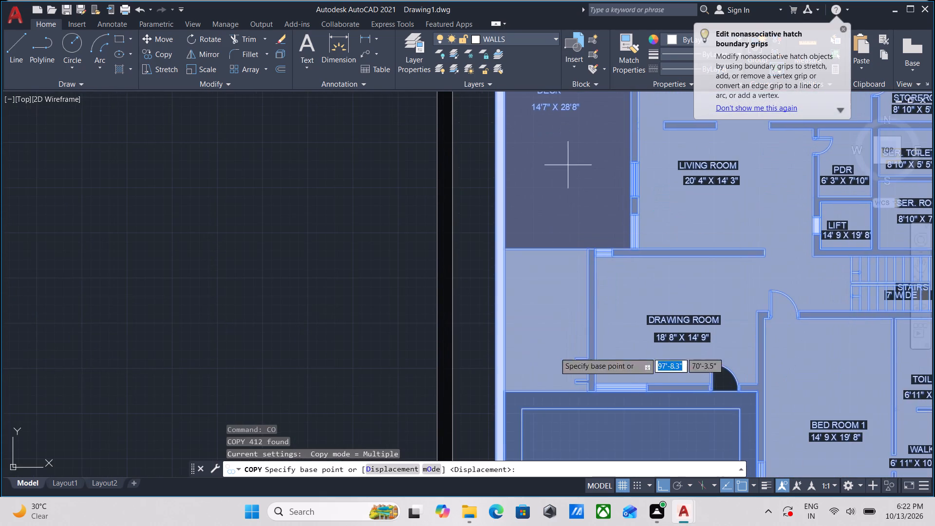
pyautogui.moveTo(549, 364); pyautogui.dragTo(528, 183, button='middle')
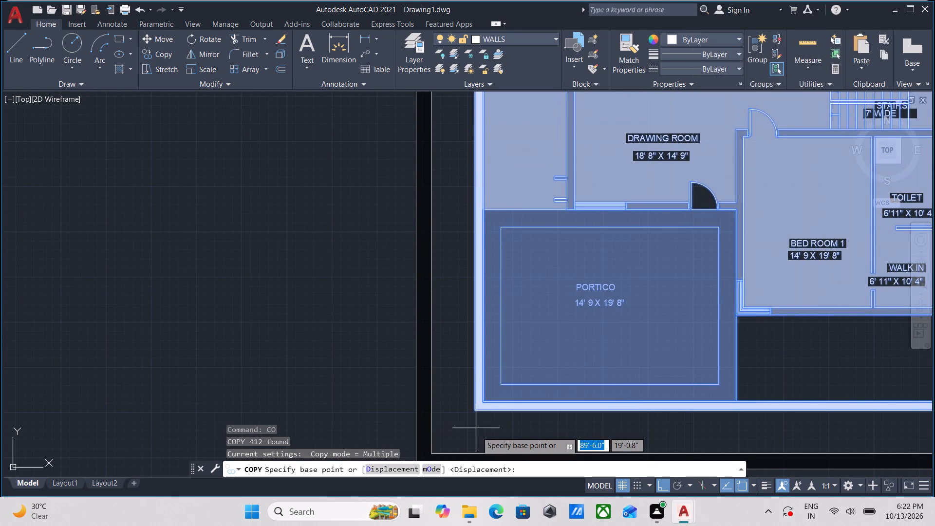
pyautogui.click(477, 411)
pyautogui.scroll(-2, 613, 328)
pyautogui.moveTo(613, 328); pyautogui.dragTo(335, 315, button='middle')
pyautogui.scroll(-2, 651, 321)
pyautogui.moveTo(651, 321); pyautogui.dragTo(499, 330, button='middle')
pyautogui.click(730, 336)
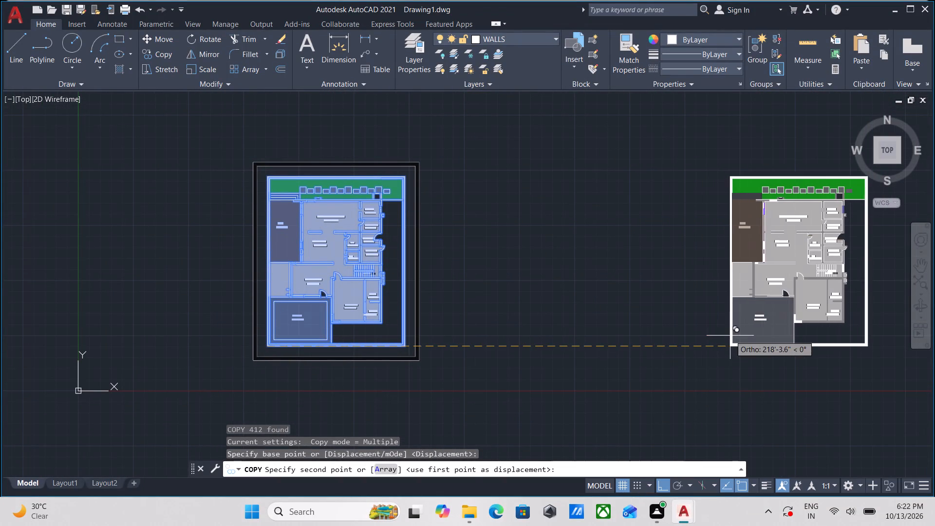
pyautogui.press('Escape')
# Erase the grey solid hatch filling the row of paving blocks at the top of the copied plan.
pyautogui.scroll(2, 744, 270)
pyautogui.moveTo(711, 253); pyautogui.dragTo(540, 320, button='middle')
pyautogui.moveTo(656, 289); pyautogui.dragTo(602, 341, button='middle')
pyautogui.scroll(3, 810, 266)
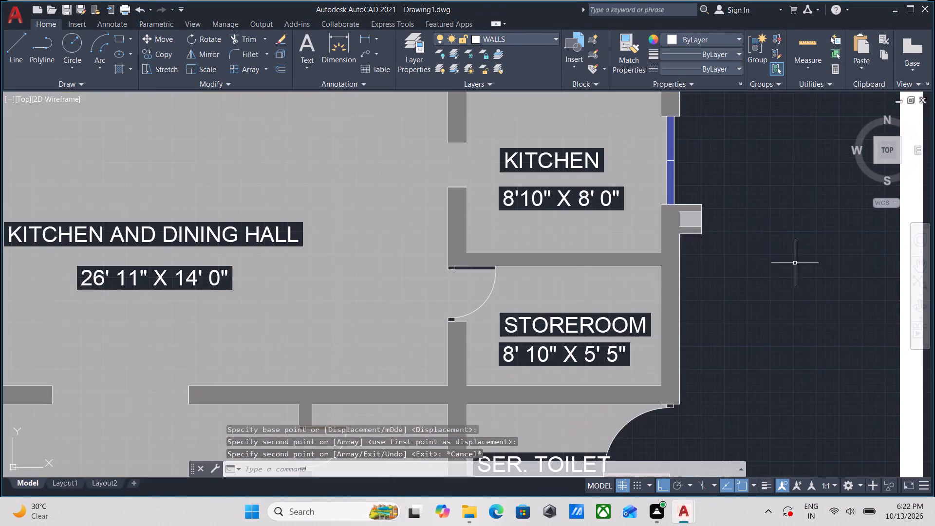
pyautogui.scroll(-2, 772, 252)
pyautogui.moveTo(772, 252); pyautogui.dragTo(772, 355, button='middle')
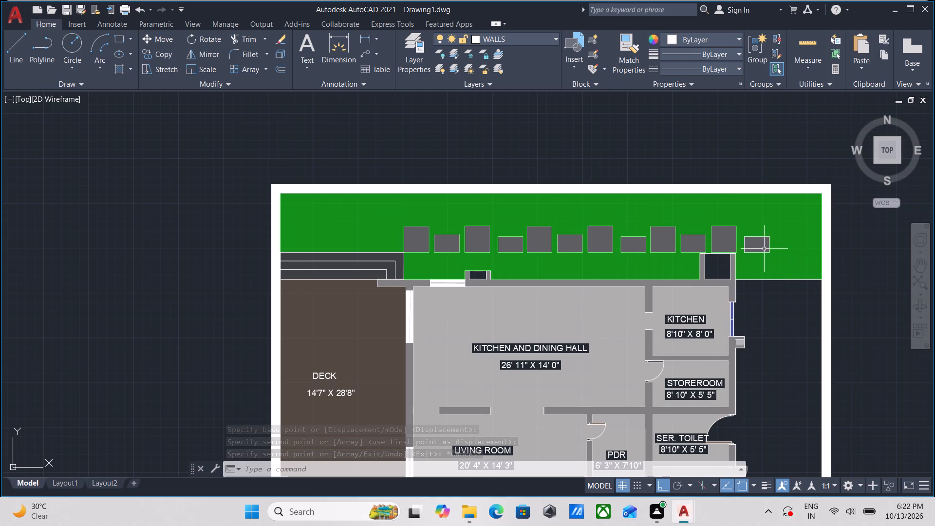
pyautogui.click(754, 250)
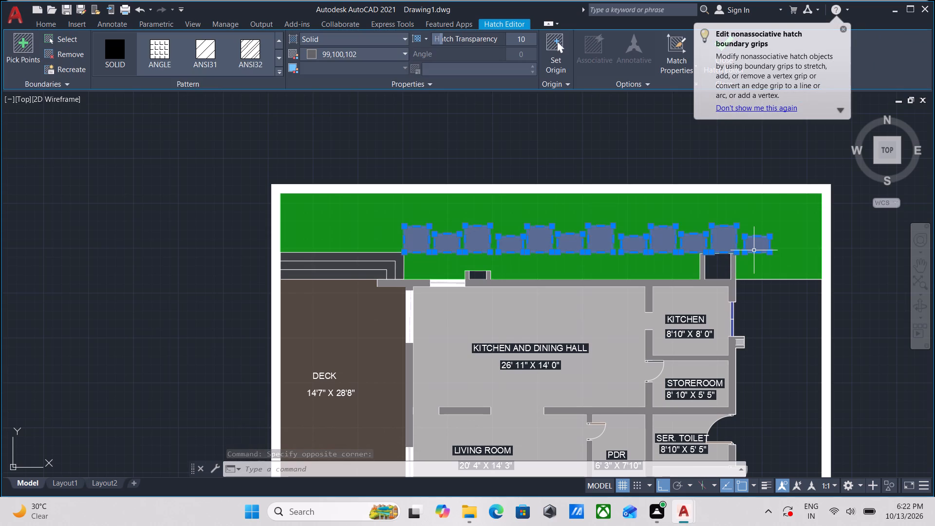
pyautogui.rightClick(754, 250)
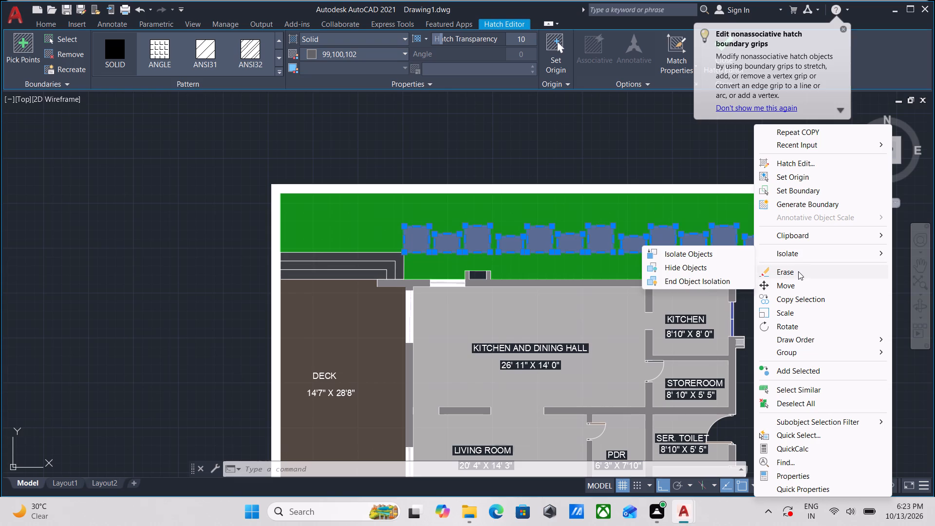
pyautogui.click(798, 272)
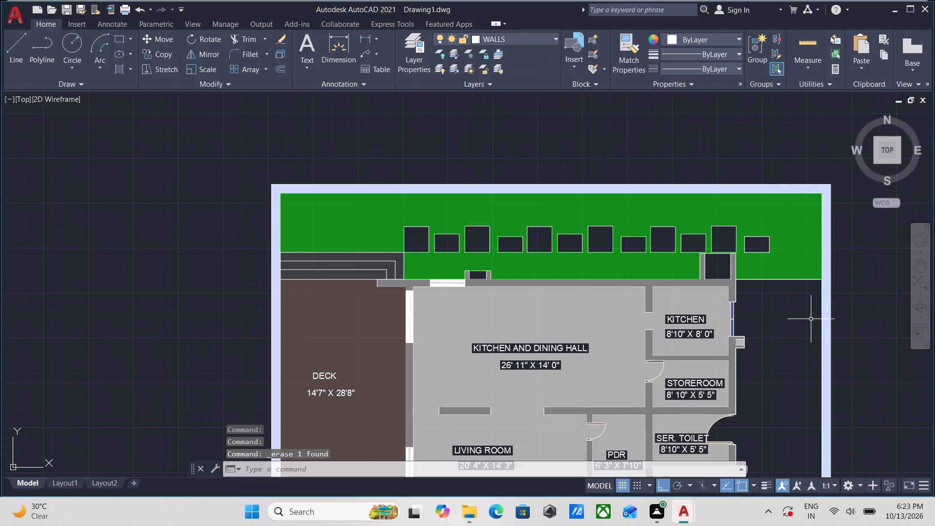
# Erase the green lawn hatch along the top of the copied plan.
pyautogui.click(806, 314)
pyautogui.click(783, 231)
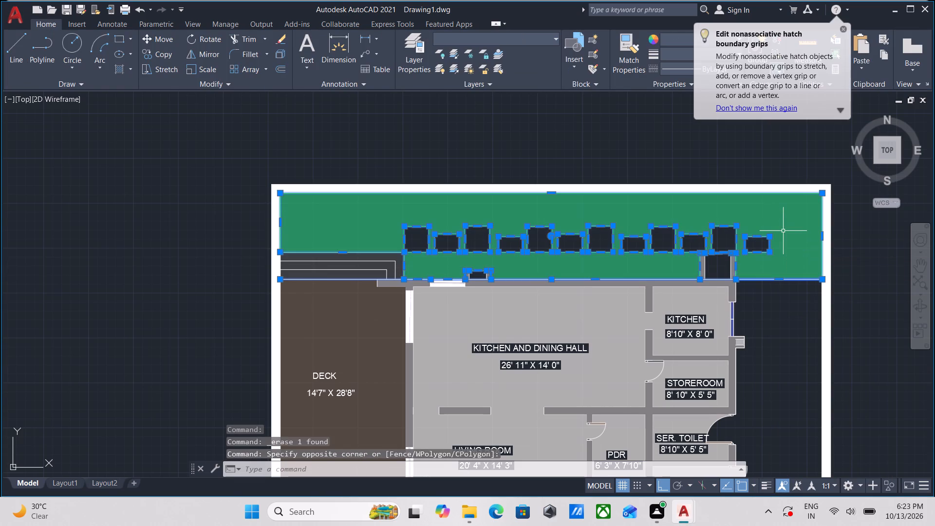
pyautogui.rightClick(783, 231)
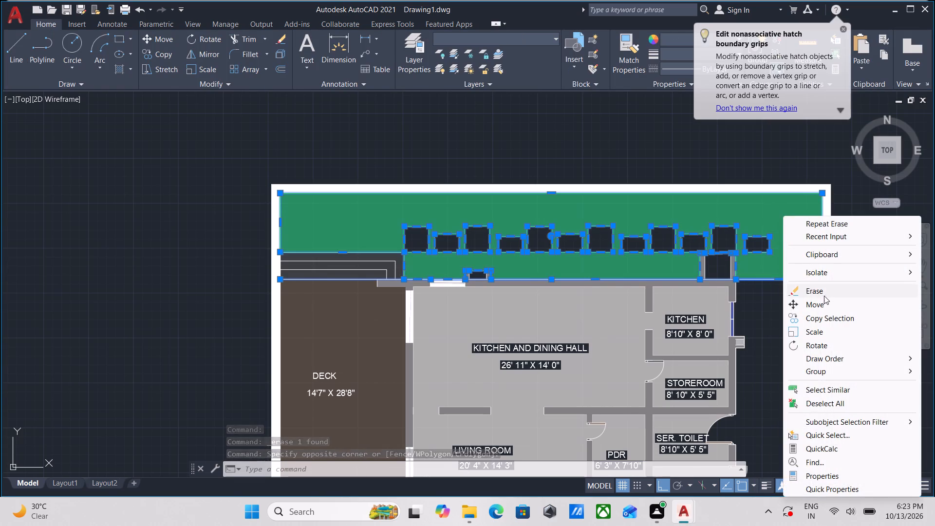
pyautogui.click(824, 296)
# Erase the light floor hatch covering the kitchen and dining hall, living room, kitchen and PDR in the copied plan.
pyautogui.moveTo(571, 313); pyautogui.dragTo(604, 303, button='middle')
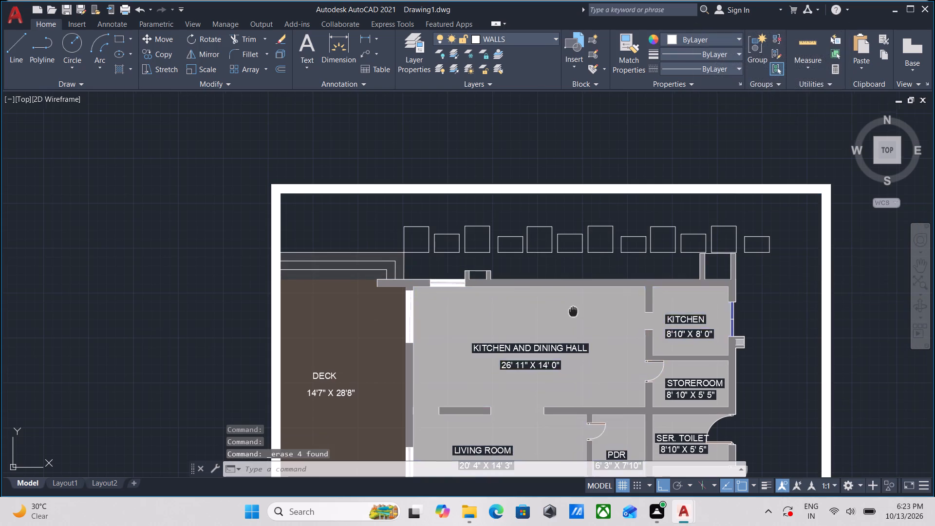
pyautogui.moveTo(604, 303); pyautogui.dragTo(725, 253, button='middle')
pyautogui.click(729, 248)
pyautogui.rightClick(597, 356)
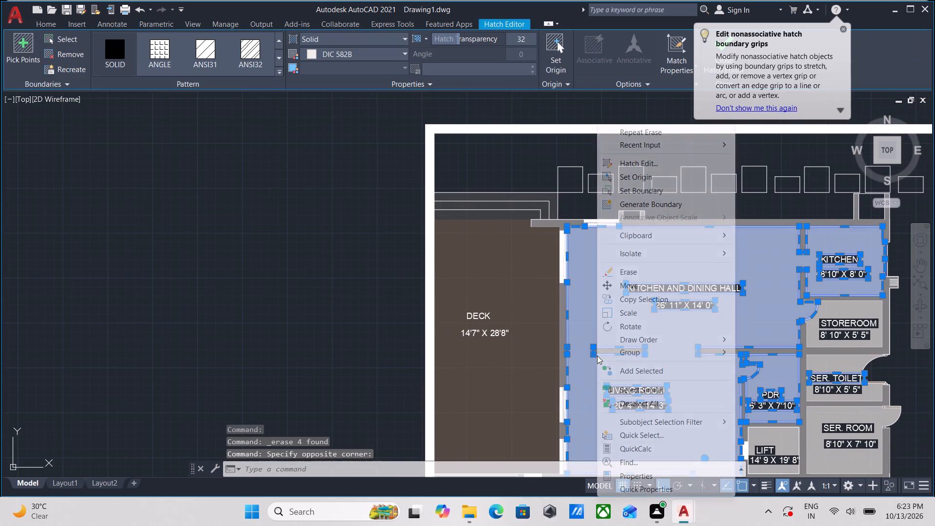
pyautogui.click(636, 273)
# Erase the deck's size text and its DECK label from the copied plan.
pyautogui.moveTo(638, 313); pyautogui.dragTo(647, 297, button='middle')
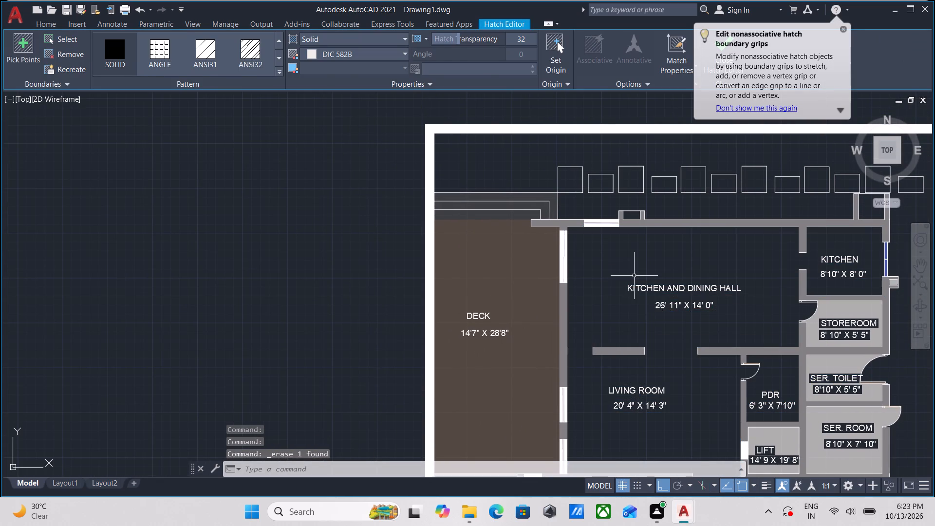
pyautogui.moveTo(647, 297); pyautogui.dragTo(684, 245, button='middle')
pyautogui.click(543, 264)
pyautogui.rightClick(543, 264)
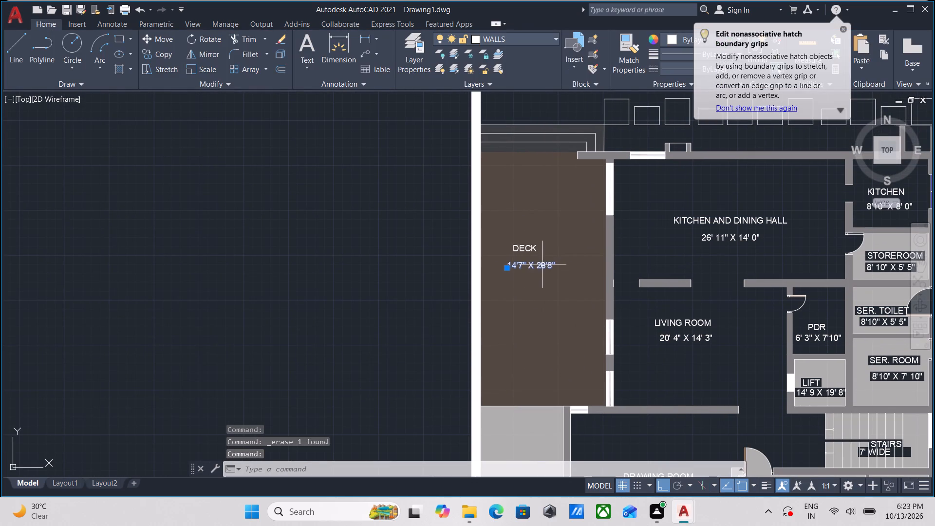
pyautogui.click(558, 272)
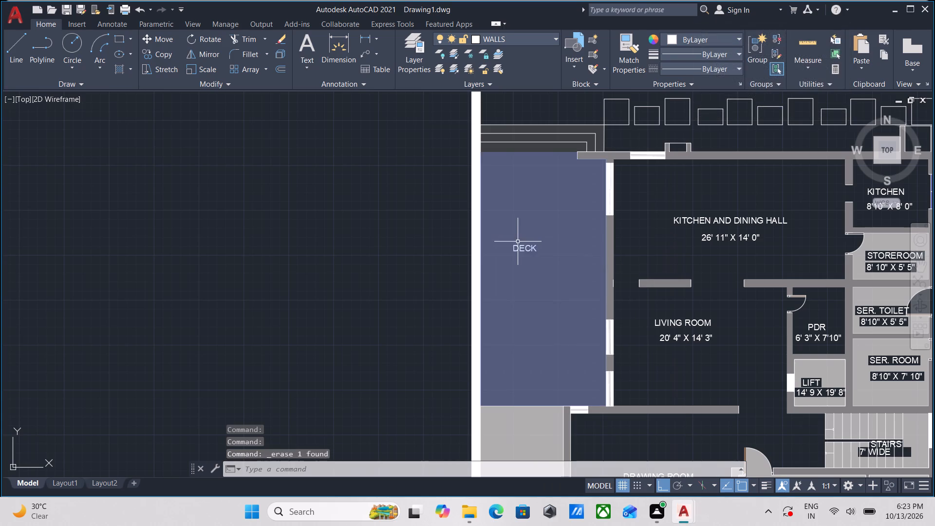
pyautogui.click(518, 246)
pyautogui.rightClick(518, 246)
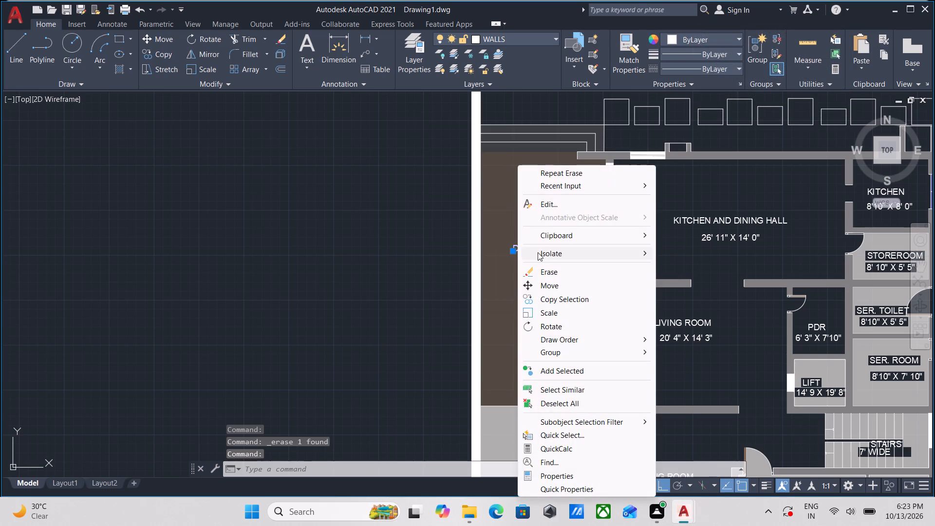
pyautogui.click(555, 274)
# Erase the brown solid hatch filling the deck in the copied plan.
pyautogui.click(553, 274)
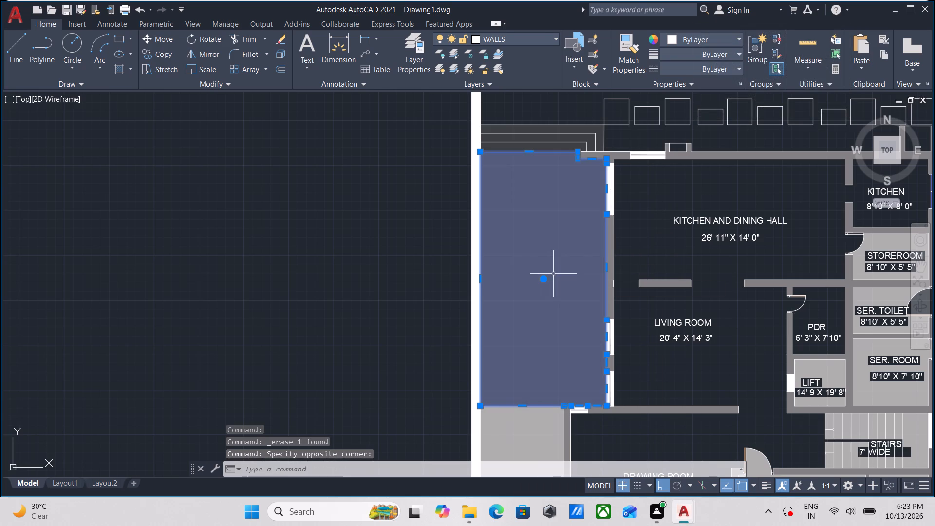
pyautogui.rightClick(553, 274)
pyautogui.click(562, 271)
# Erase the light hatch filling the strip between the boundary wall and the drawing room in the copied plan.
pyautogui.scroll(-1, 562, 280)
pyautogui.moveTo(562, 282); pyautogui.dragTo(562, 279, button='middle')
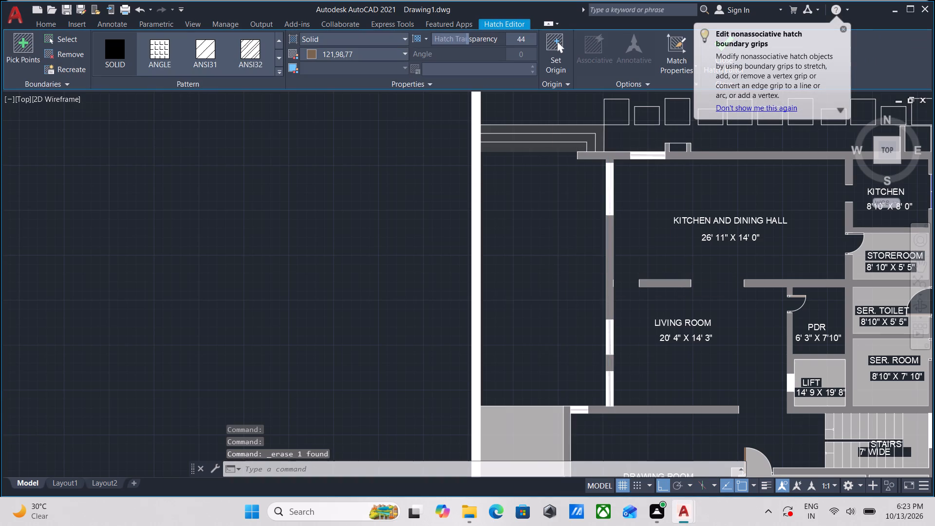
pyautogui.moveTo(562, 279); pyautogui.dragTo(560, 195, button='middle')
pyautogui.scroll(-1, 569, 248)
pyautogui.moveTo(568, 238); pyautogui.dragTo(568, 228, button='middle')
pyautogui.scroll(1, 547, 281)
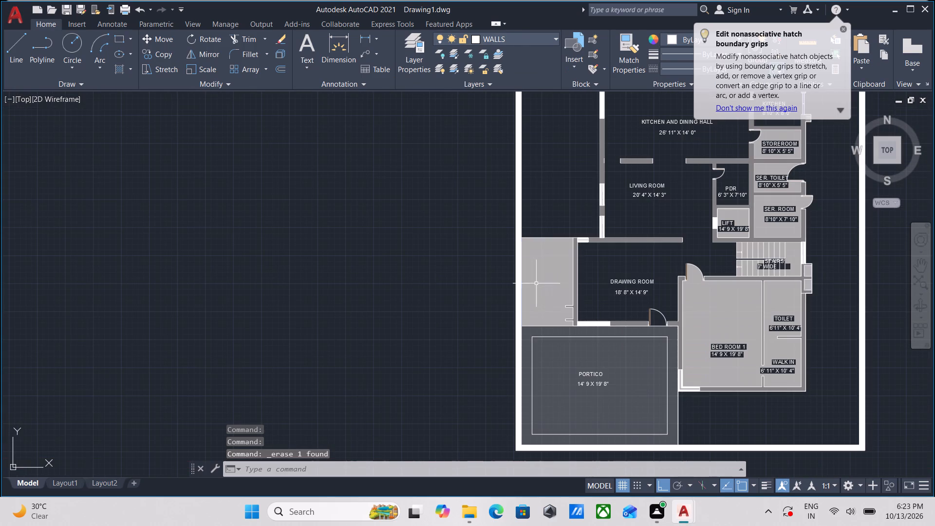
pyautogui.click(536, 283)
pyautogui.rightClick(536, 283)
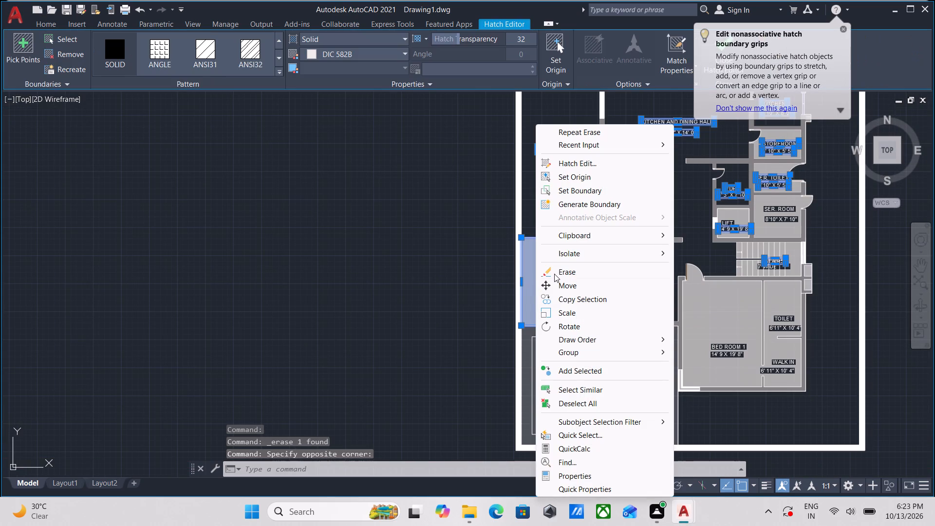
pyautogui.click(562, 270)
# Erase the solid hatch covering the portico in the copied plan.
pyautogui.moveTo(562, 270); pyautogui.dragTo(578, 211, button='middle')
pyautogui.click(581, 286)
pyautogui.rightClick(581, 286)
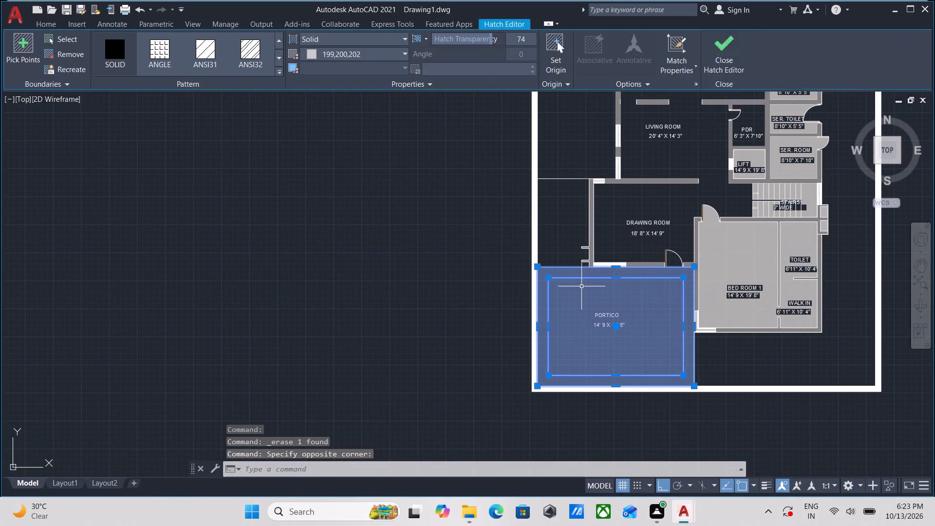
pyautogui.click(618, 275)
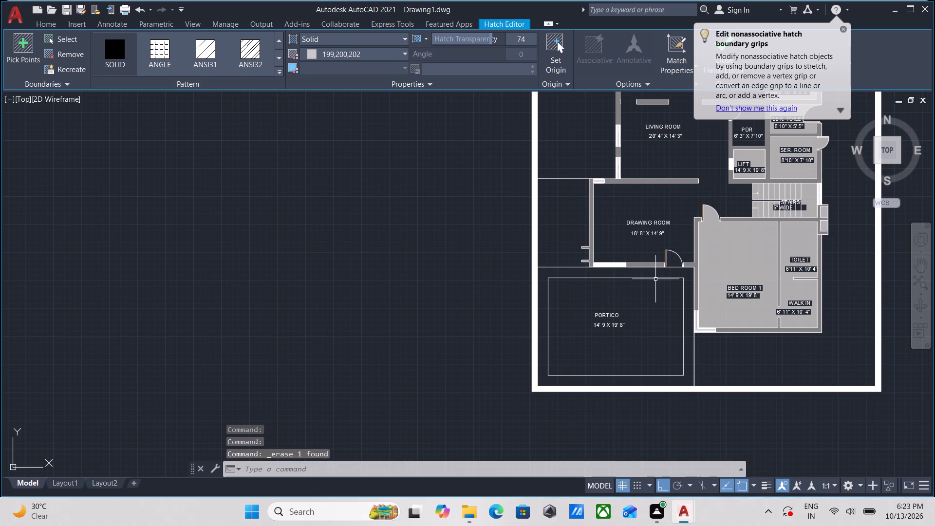
# Erase the light floor hatch covering Bed Room 1, its toilet and the walk-in.
pyautogui.click(752, 258)
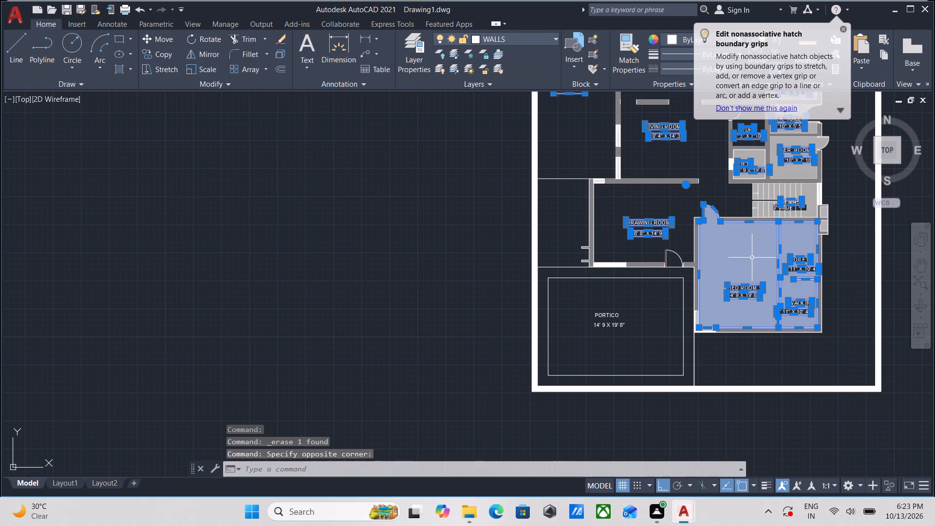
pyautogui.rightClick(752, 258)
pyautogui.click(781, 270)
# Erase the light floor hatch covering the stairs and the service room.
pyautogui.moveTo(759, 268); pyautogui.dragTo(757, 268, button='middle')
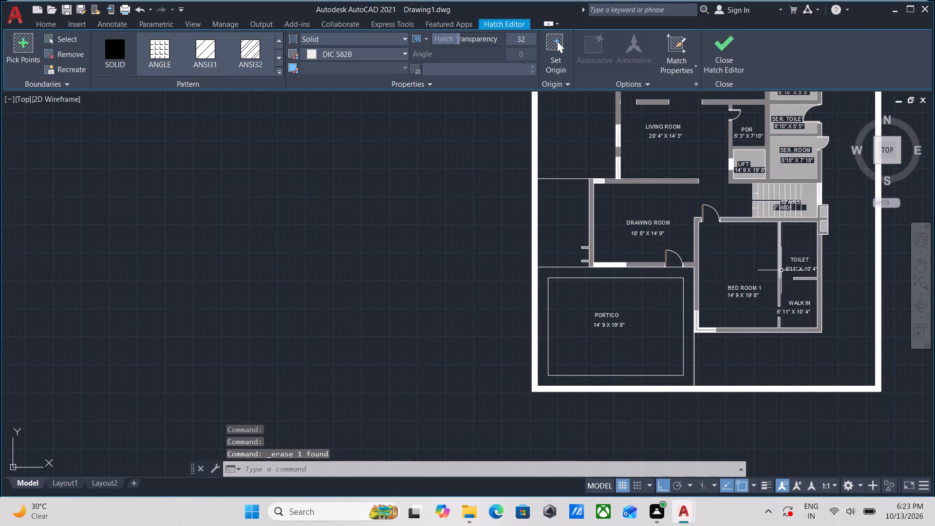
pyautogui.moveTo(757, 268); pyautogui.dragTo(630, 341, button='middle')
pyautogui.scroll(1, 636, 308)
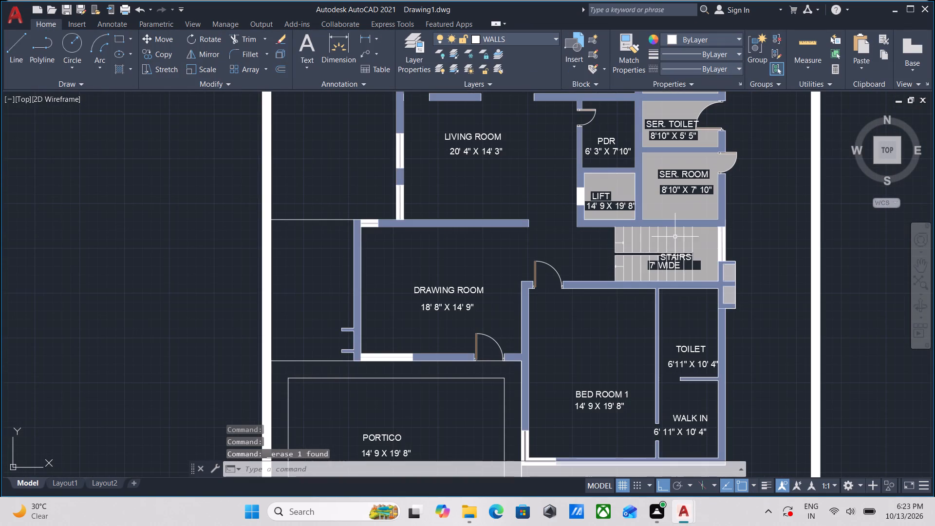
pyautogui.scroll(2, 659, 242)
pyautogui.click(663, 242)
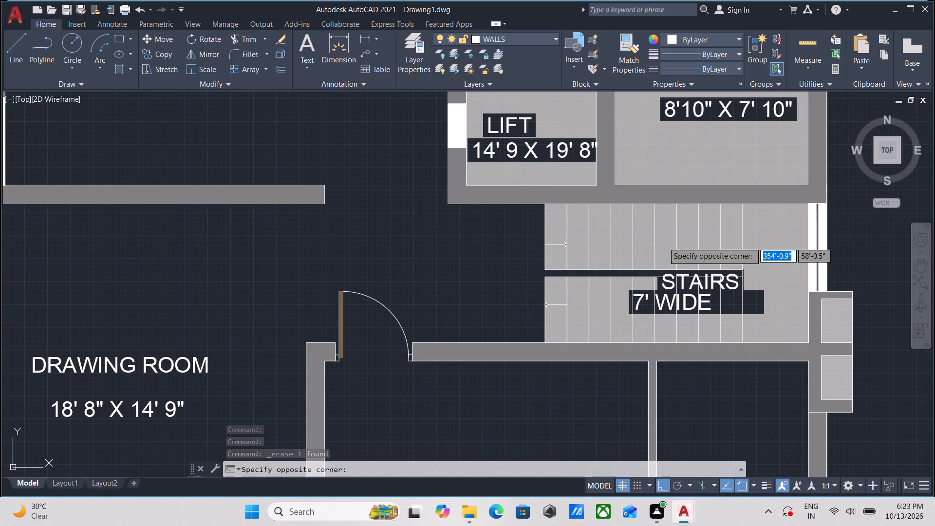
pyautogui.rightClick(663, 242)
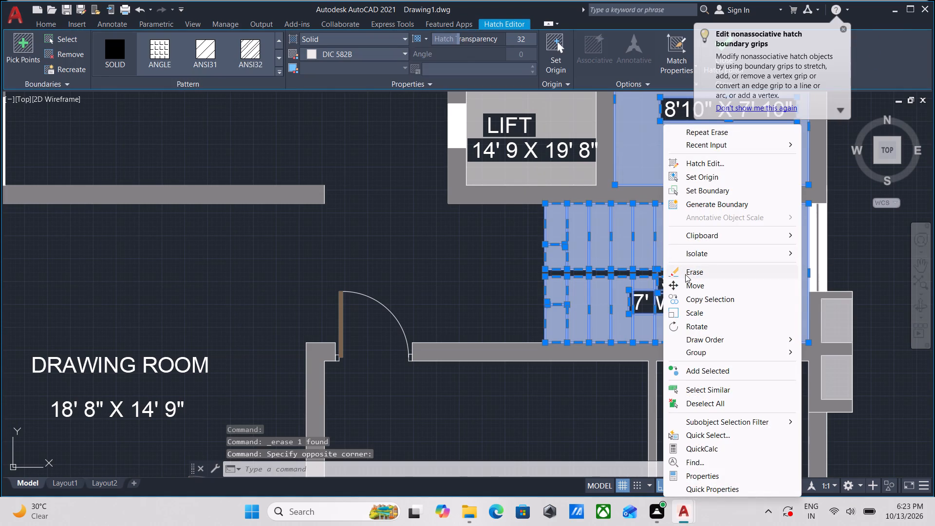
pyautogui.click(685, 274)
# Erase the light hatch filling the lift shaft.
pyautogui.scroll(-1, 685, 272)
pyautogui.moveTo(685, 272); pyautogui.dragTo(636, 368, button='middle')
pyautogui.scroll(1, 637, 357)
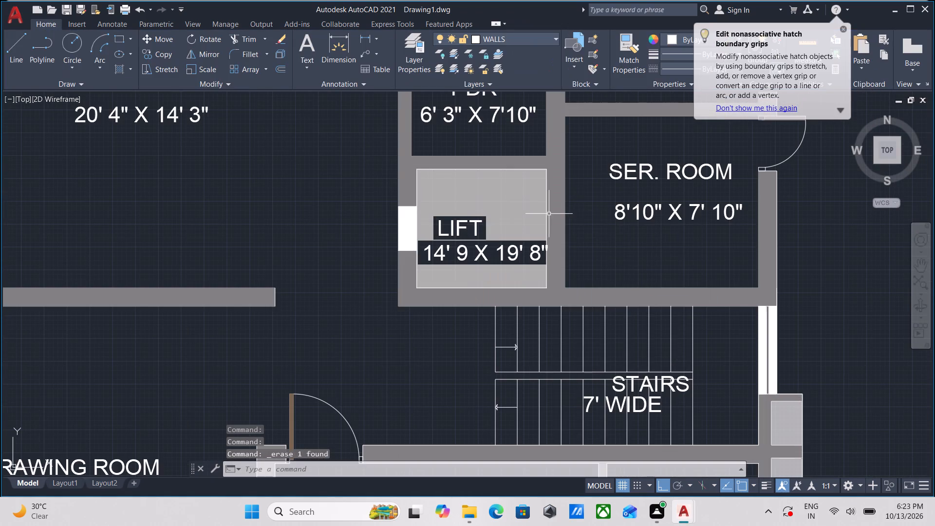
pyautogui.click(480, 218)
pyautogui.rightClick(480, 218)
pyautogui.click(496, 187)
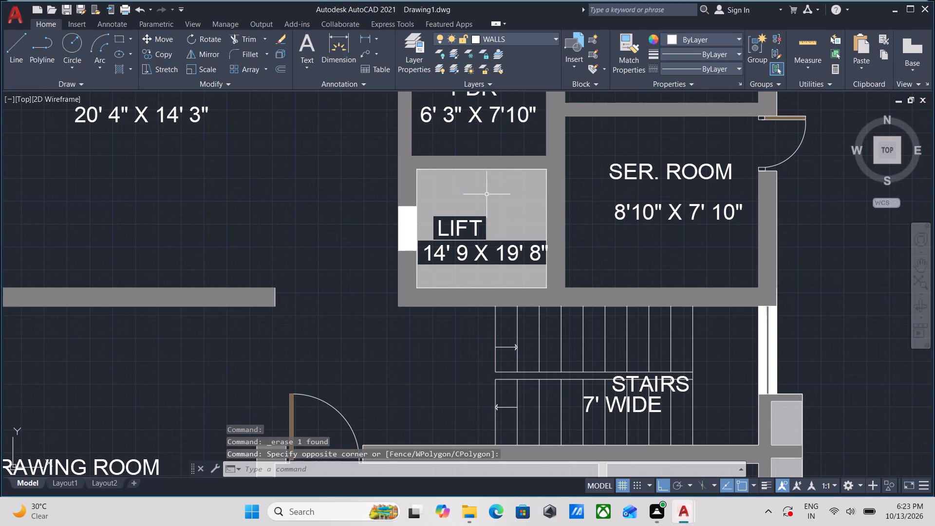
pyautogui.click(472, 200)
pyautogui.rightClick(452, 200)
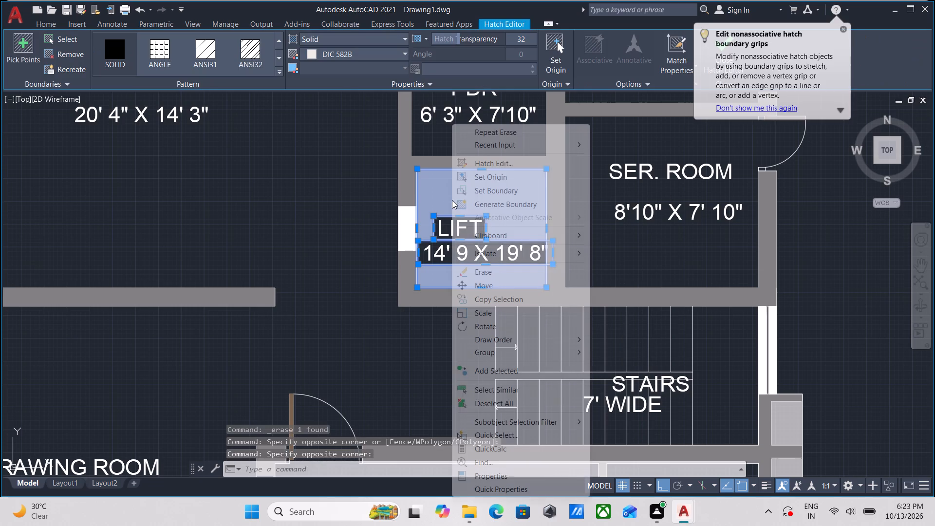
pyautogui.click(486, 267)
# Erase the grey solid hatch filling the walls, leaving only their outlines.
pyautogui.moveTo(503, 234); pyautogui.dragTo(486, 304, button='middle')
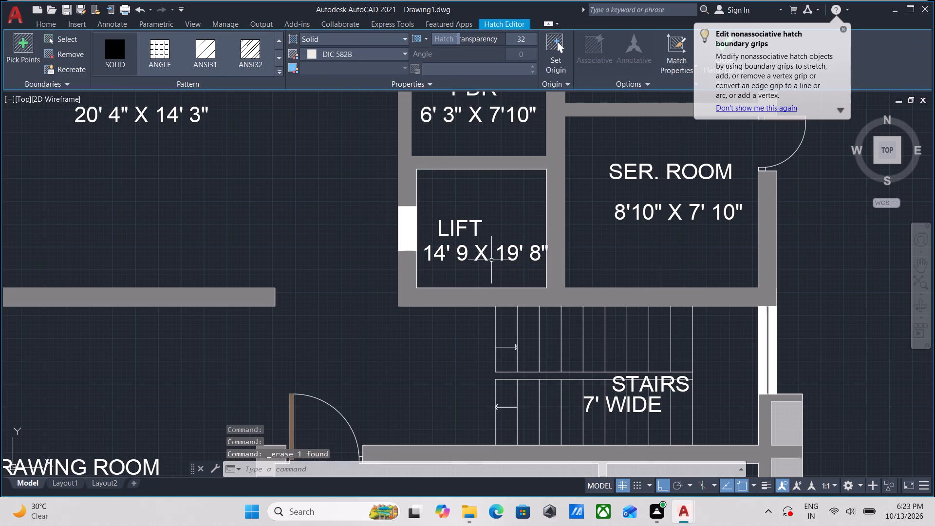
pyautogui.moveTo(486, 304); pyautogui.dragTo(486, 305, button='middle')
pyautogui.click(535, 274)
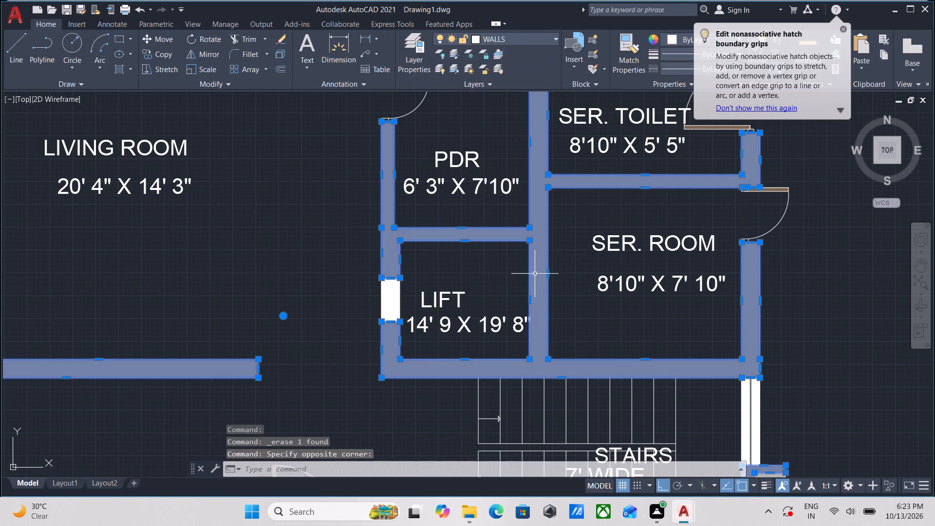
pyautogui.rightClick(535, 274)
pyautogui.click(584, 275)
# Erase the dark grey hatch on the deck steps beside the boundary wall.
pyautogui.scroll(-1, 584, 275)
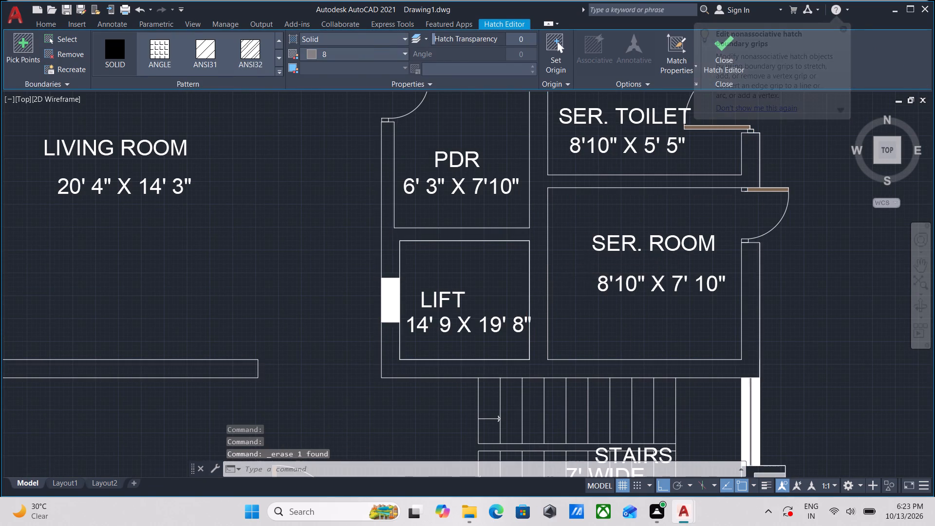
pyautogui.moveTo(584, 275); pyautogui.dragTo(593, 344, button='middle')
pyautogui.scroll(-3, 602, 308)
pyautogui.moveTo(602, 308); pyautogui.dragTo(663, 236, button='middle')
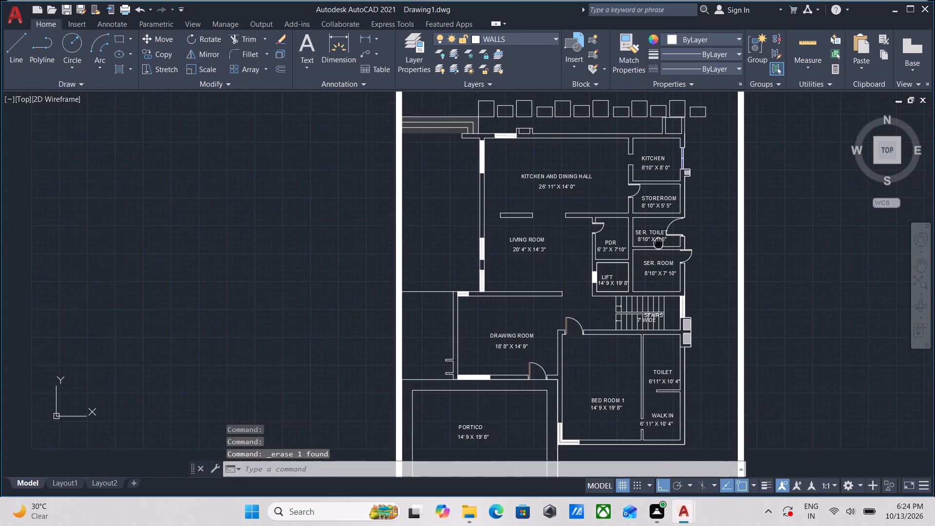
pyautogui.moveTo(520, 189); pyautogui.dragTo(549, 292, button='middle')
pyautogui.scroll(3, 484, 185)
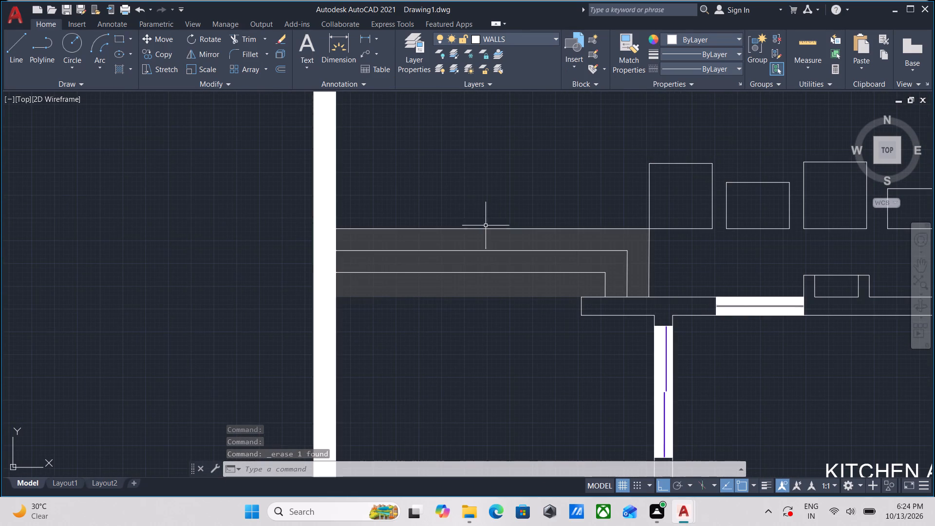
pyautogui.click(495, 287)
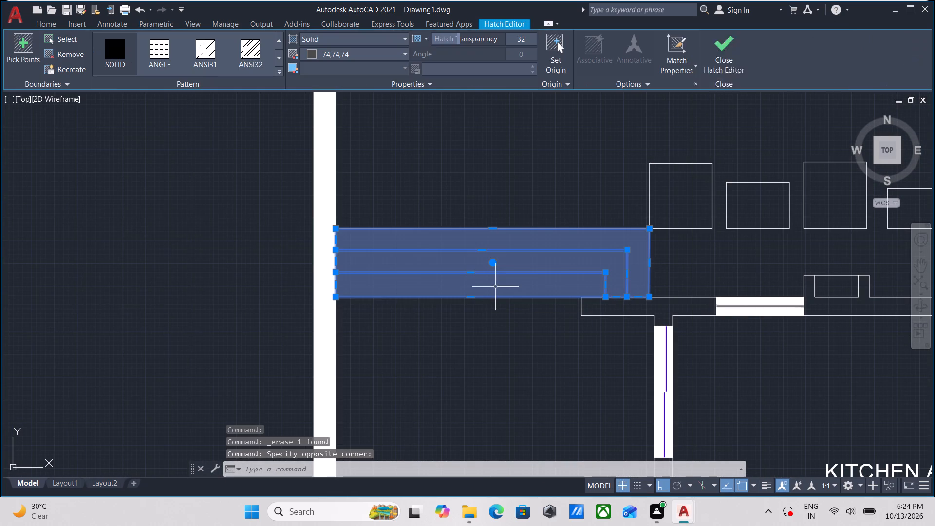
pyautogui.rightClick(495, 283)
pyautogui.click(515, 272)
# Erase the white window in the wall between the deck and the kitchen and dining hall.
pyautogui.scroll(-1, 523, 272)
pyautogui.moveTo(535, 280); pyautogui.dragTo(525, 245, button='middle')
pyautogui.scroll(-2, 683, 342)
pyautogui.moveTo(683, 342); pyautogui.dragTo(539, 252, button='middle')
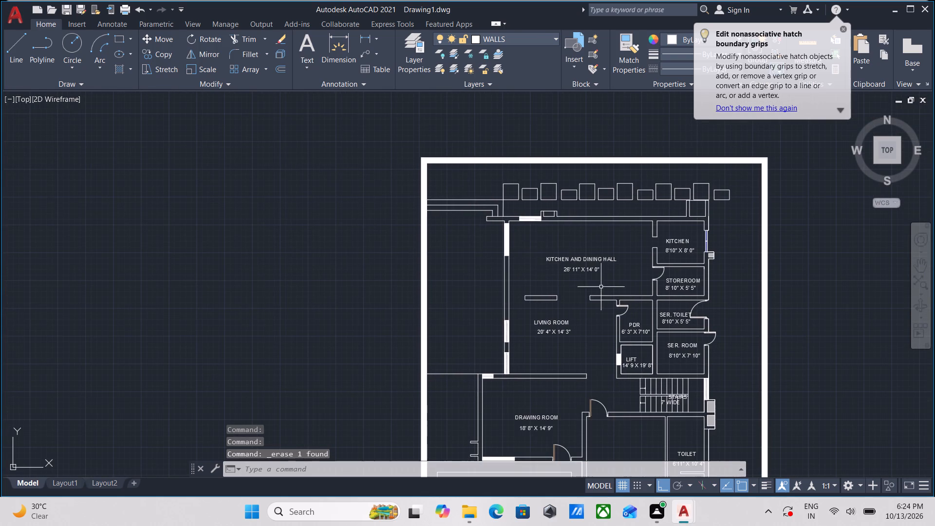
pyautogui.moveTo(673, 375); pyautogui.dragTo(645, 287, button='middle')
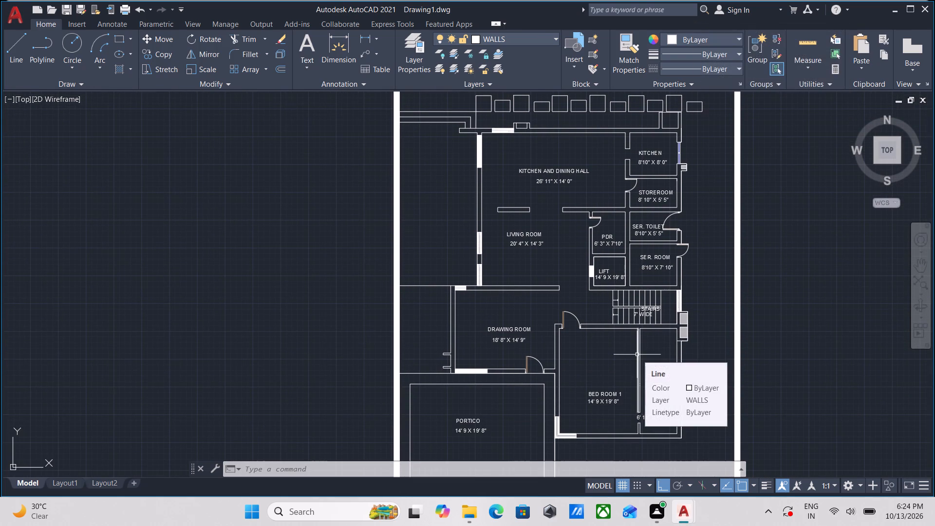
pyautogui.scroll(2, 440, 130)
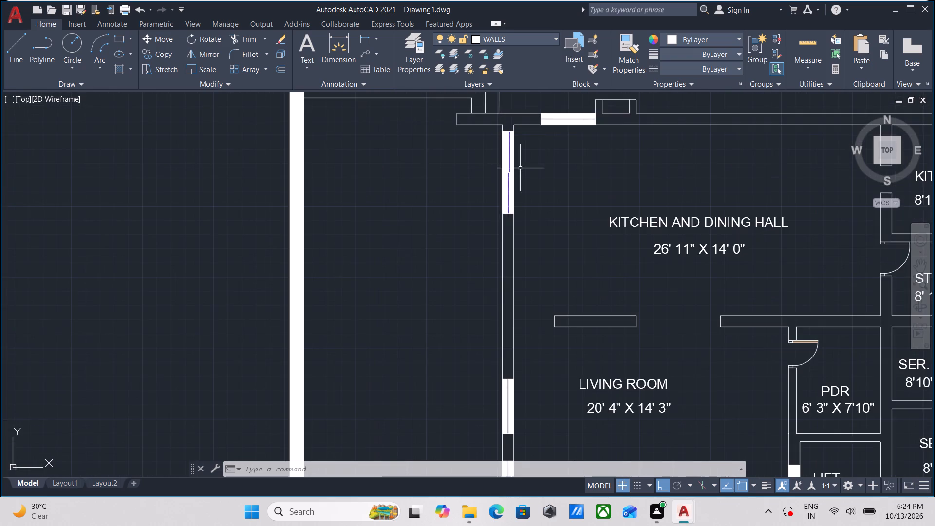
pyautogui.scroll(2, 522, 183)
pyautogui.click(489, 178)
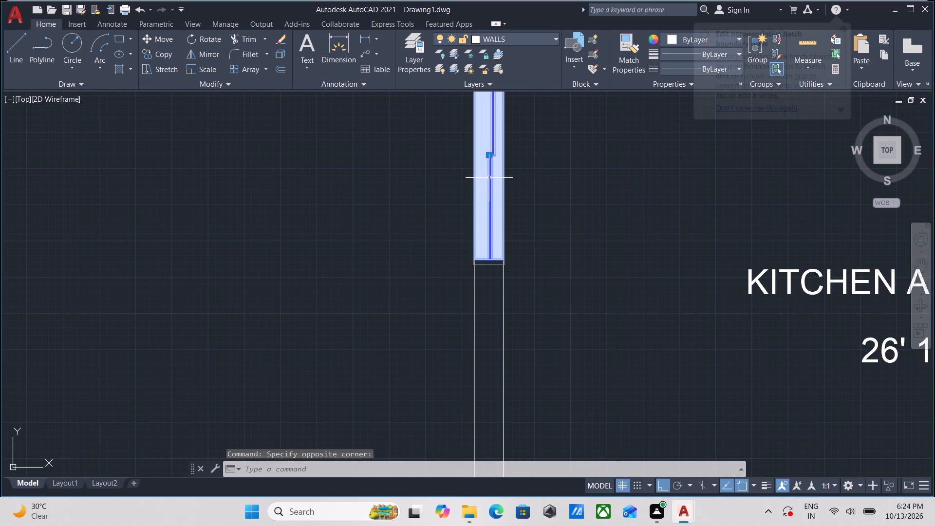
pyautogui.rightClick(489, 178)
pyautogui.click(526, 252)
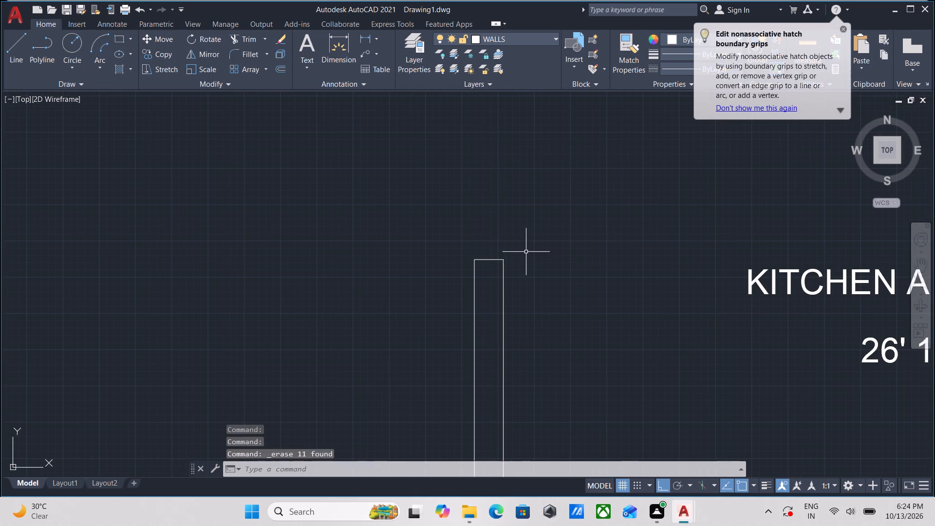
# Erase the name and size labels of the service toilet, storeroom and kitchen.
pyautogui.scroll(-4, 526, 252)
pyautogui.moveTo(563, 250); pyautogui.dragTo(542, 154, button='middle')
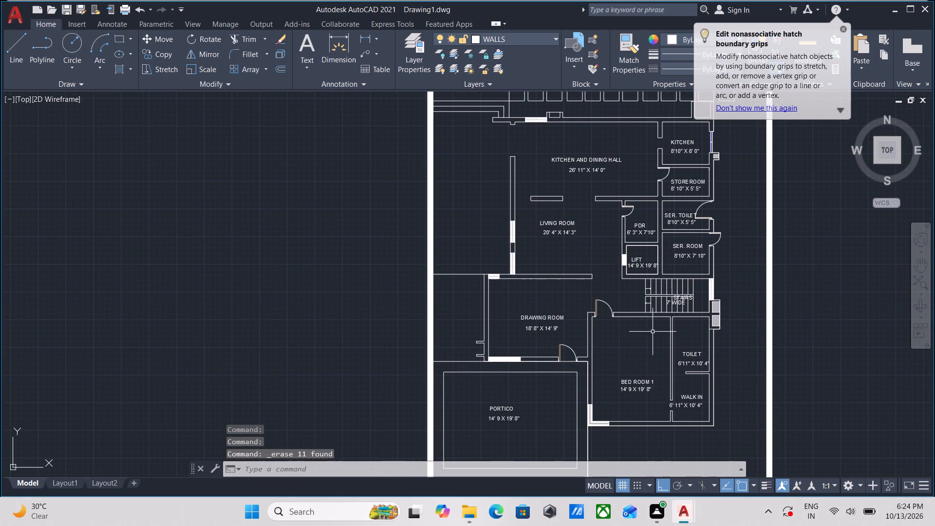
pyautogui.scroll(2, 669, 221)
pyautogui.moveTo(677, 213); pyautogui.dragTo(661, 266, button='middle')
pyautogui.click(716, 290)
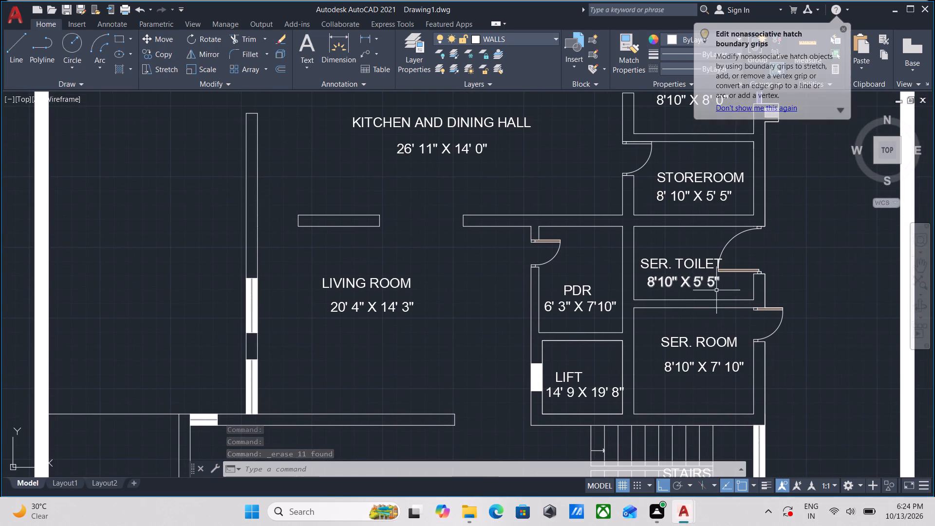
pyautogui.click(673, 256)
pyautogui.moveTo(674, 254); pyautogui.dragTo(657, 385, button='middle')
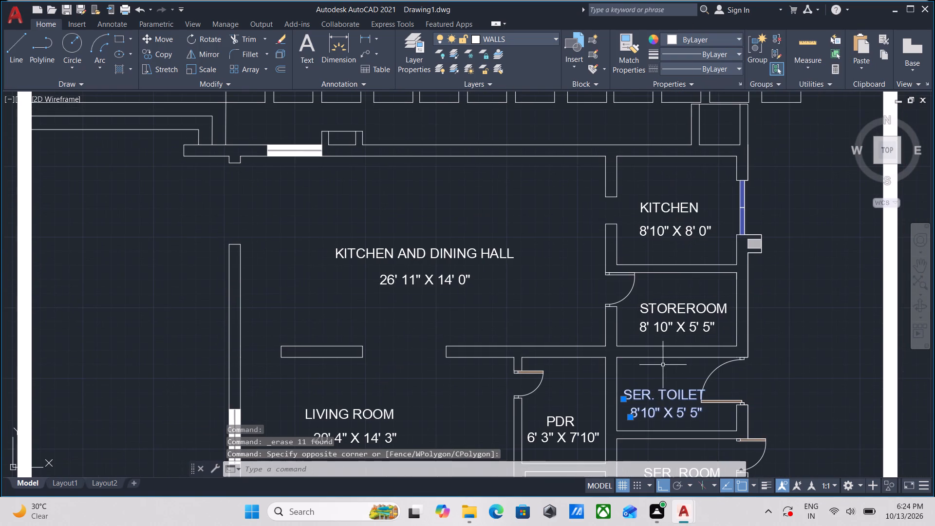
pyautogui.click(707, 335)
pyautogui.click(663, 283)
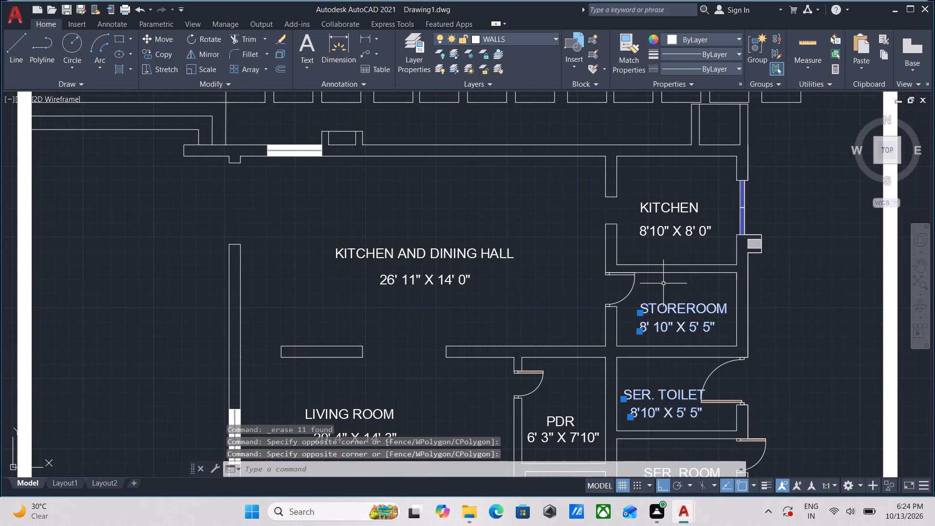
pyautogui.scroll(1, 671, 252)
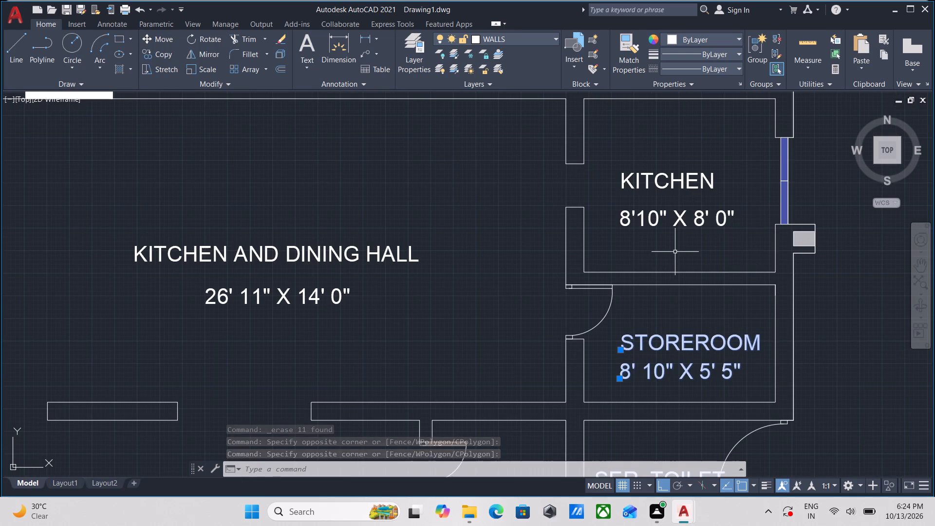
pyautogui.moveTo(675, 252); pyautogui.dragTo(671, 244)
pyautogui.click(611, 167)
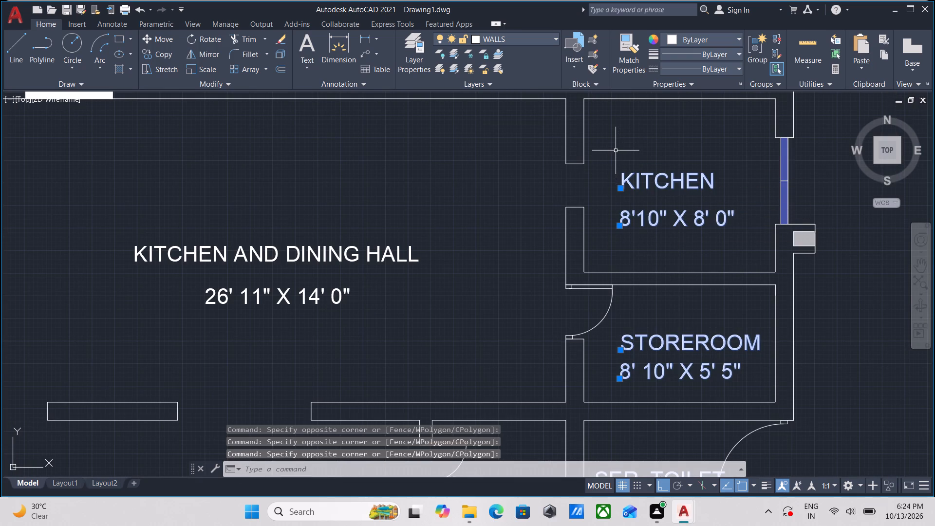
pyautogui.rightClick(616, 150)
pyautogui.click(647, 223)
# Erase the KITCHEN AND DINING HALL label and its size text.
pyautogui.scroll(-2, 648, 222)
pyautogui.moveTo(648, 222); pyautogui.dragTo(673, 186, button='middle')
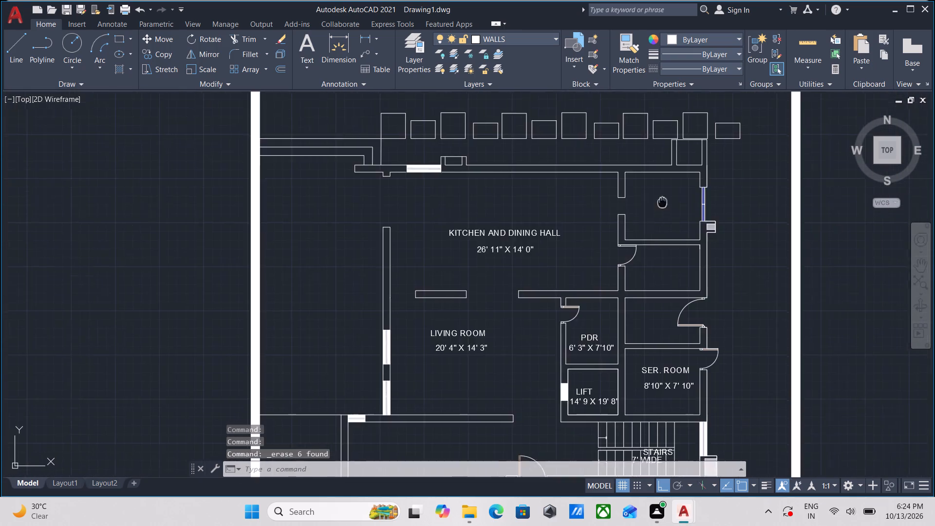
pyautogui.moveTo(673, 186); pyautogui.dragTo(676, 179, button='middle')
pyautogui.moveTo(574, 227); pyautogui.dragTo(597, 197, button='middle')
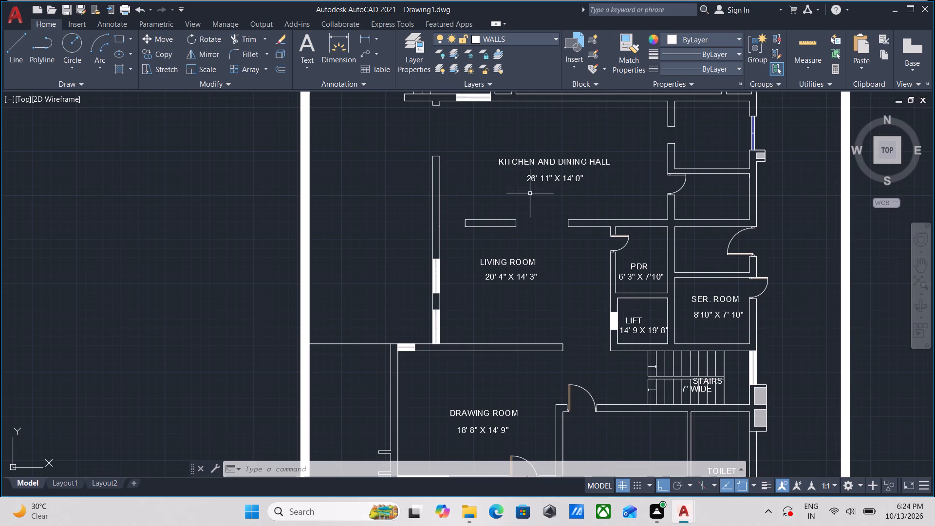
pyautogui.moveTo(522, 159); pyautogui.dragTo(541, 207, button='middle')
pyautogui.click(649, 181)
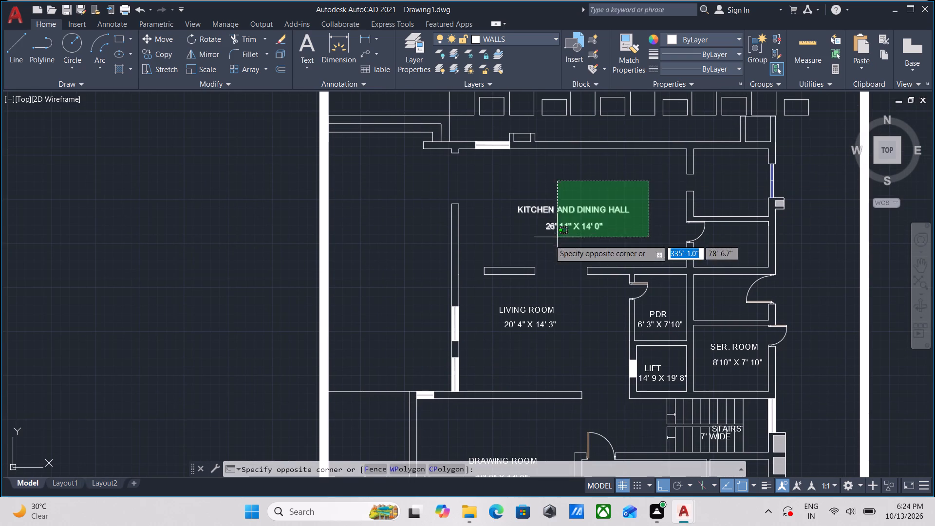
pyautogui.click(492, 234)
pyautogui.rightClick(492, 234)
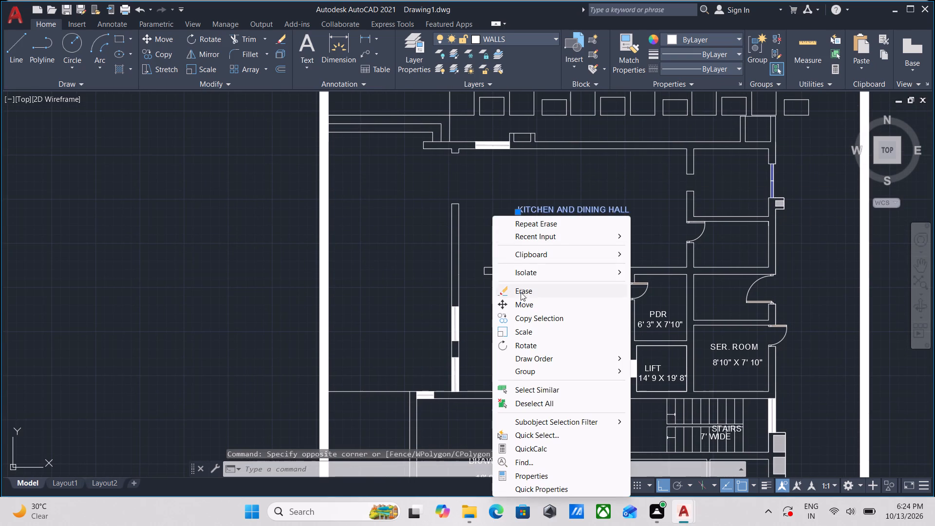
pyautogui.click(521, 293)
# Erase the LIVING ROOM label and its size text.
pyautogui.moveTo(554, 359); pyautogui.dragTo(564, 350)
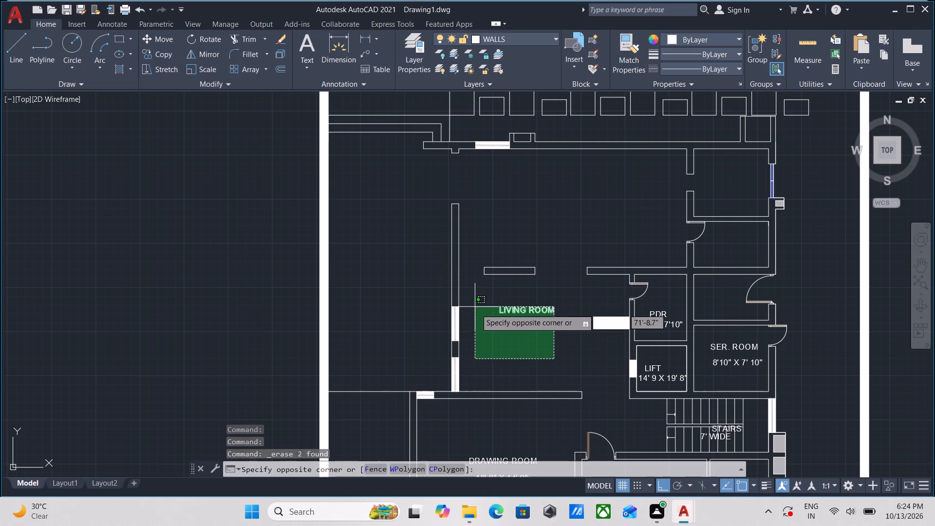
pyautogui.click(475, 292)
pyautogui.rightClick(475, 292)
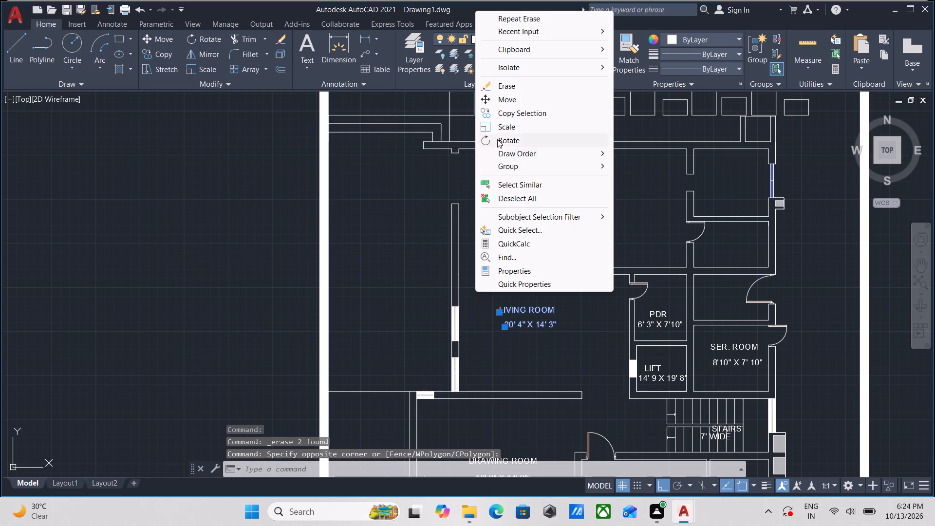
pyautogui.click(527, 89)
# Erase the name and size labels of the service room, the lift and the PDR.
pyautogui.moveTo(568, 261); pyautogui.dragTo(560, 177, button='middle')
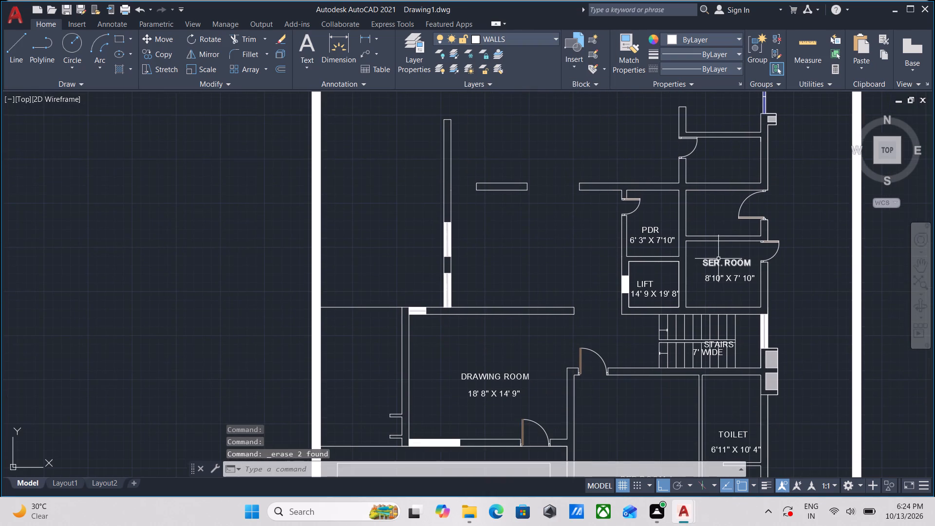
pyautogui.scroll(2, 719, 259)
pyautogui.click(778, 303)
pyautogui.click(645, 212)
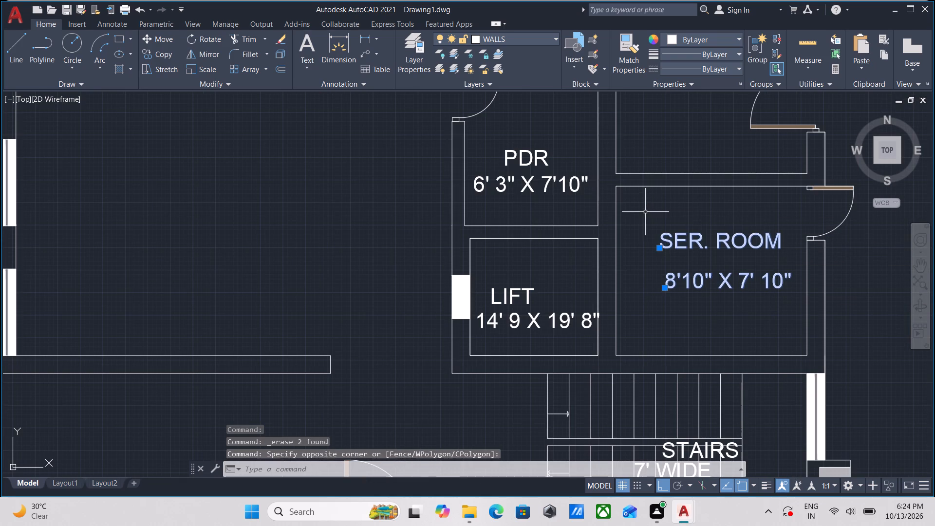
pyautogui.click(563, 335)
pyautogui.click(497, 279)
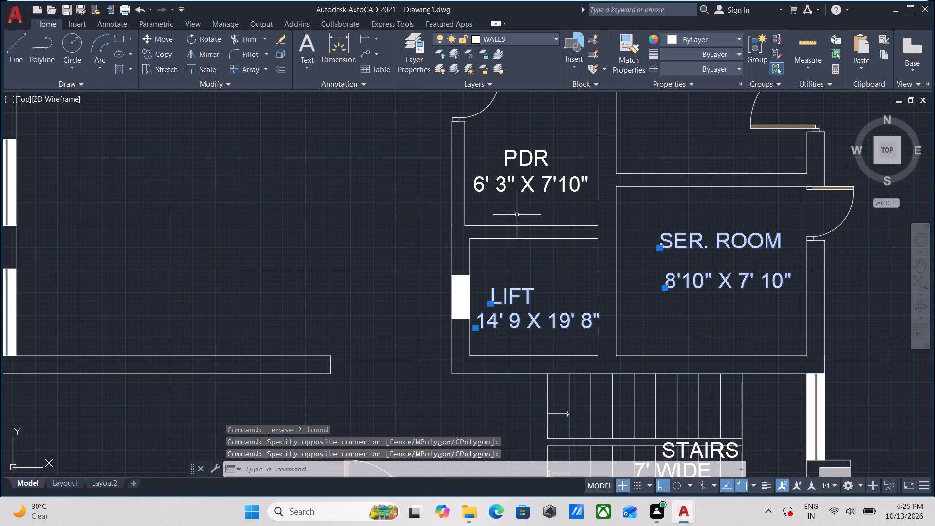
pyautogui.click(561, 207)
pyautogui.click(500, 143)
pyautogui.rightClick(500, 143)
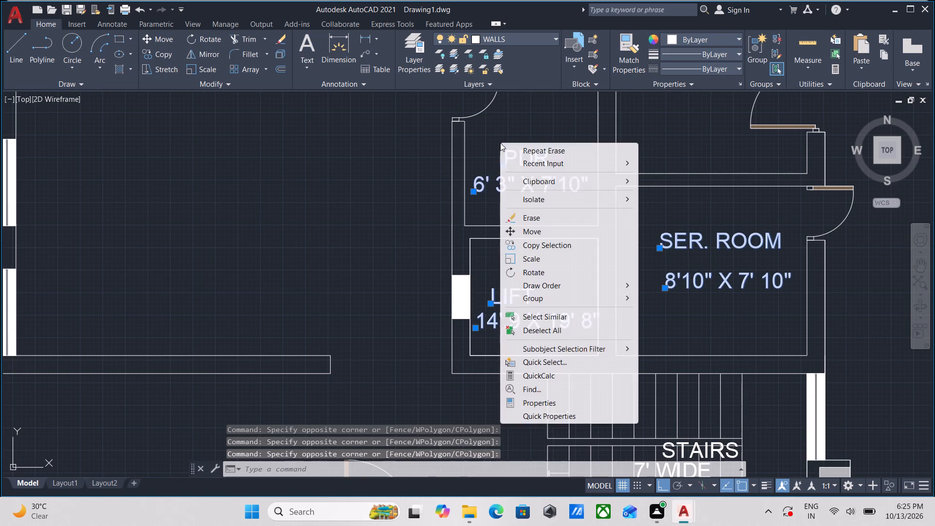
pyautogui.click(545, 214)
# Erase the STAIRS label and its 7' WIDE text over the staircase.
pyautogui.scroll(-1, 545, 215)
pyautogui.moveTo(545, 215); pyautogui.dragTo(568, 117, button='middle')
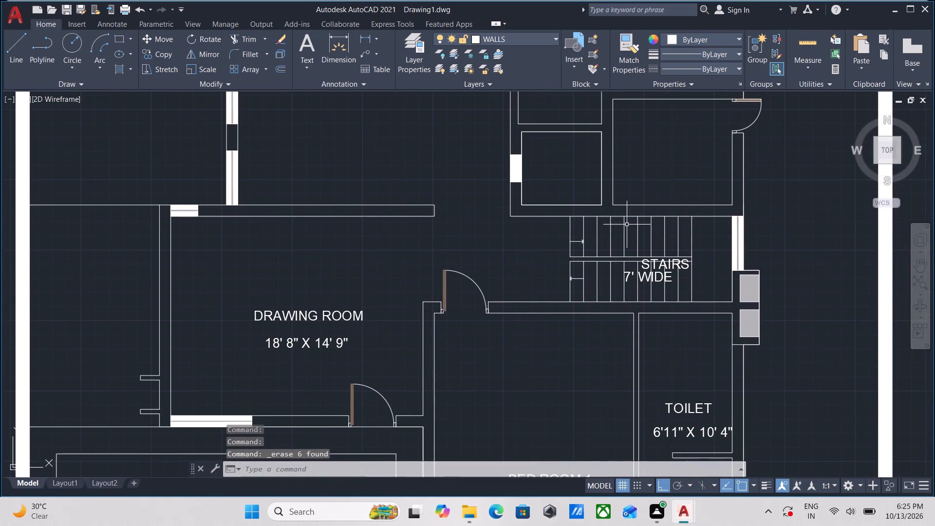
pyautogui.scroll(2, 678, 279)
pyautogui.scroll(2, 631, 286)
pyautogui.moveTo(616, 282); pyautogui.dragTo(612, 262)
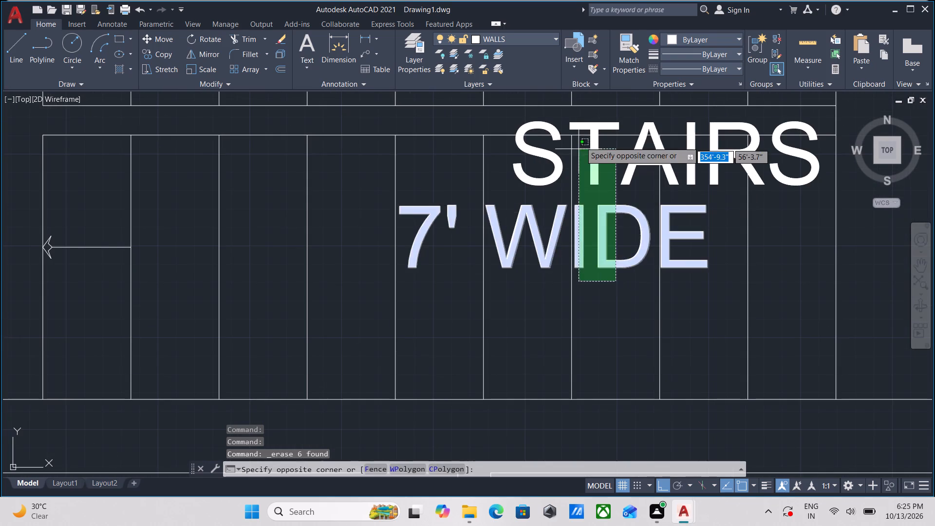
pyautogui.click(581, 141)
pyautogui.rightClick(581, 141)
pyautogui.click(611, 217)
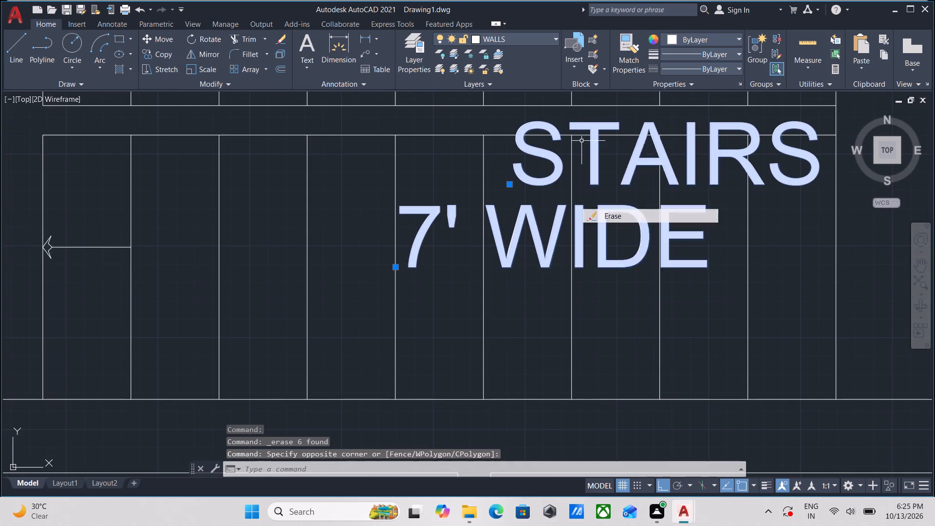
# Extend the wall line between the PDR and the lift at both ends to meet the outer faces of the adjoining walls.
pyautogui.scroll(-2, 609, 221)
pyautogui.scroll(-1, 571, 252)
pyautogui.moveTo(553, 261); pyautogui.dragTo(664, 218, button='middle')
pyautogui.scroll(-2, 645, 234)
pyautogui.moveTo(644, 234); pyautogui.dragTo(636, 340, button='middle')
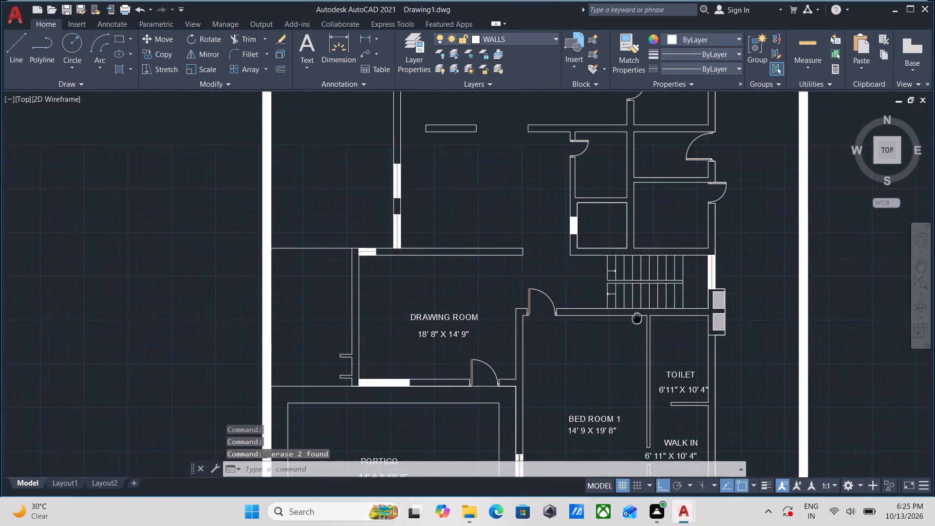
pyautogui.moveTo(636, 340); pyautogui.dragTo(635, 349, button='middle')
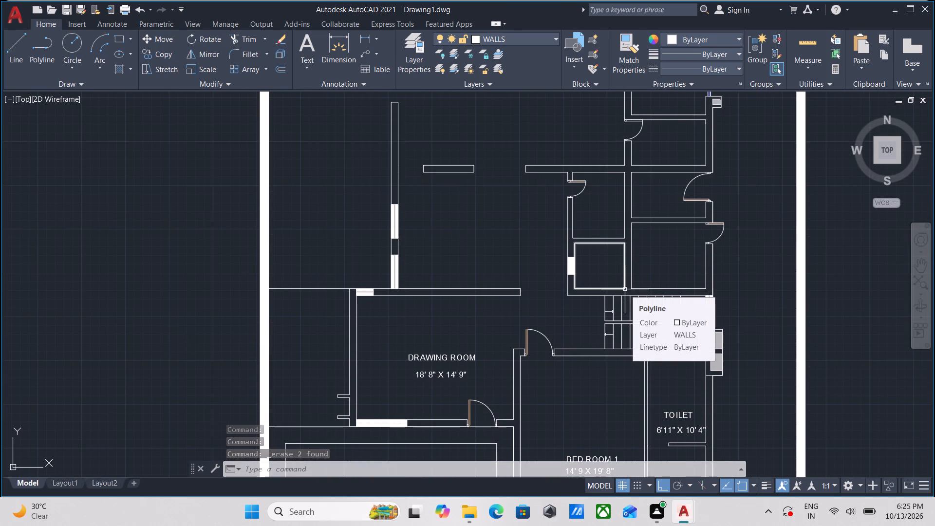
pyautogui.scroll(1, 602, 236)
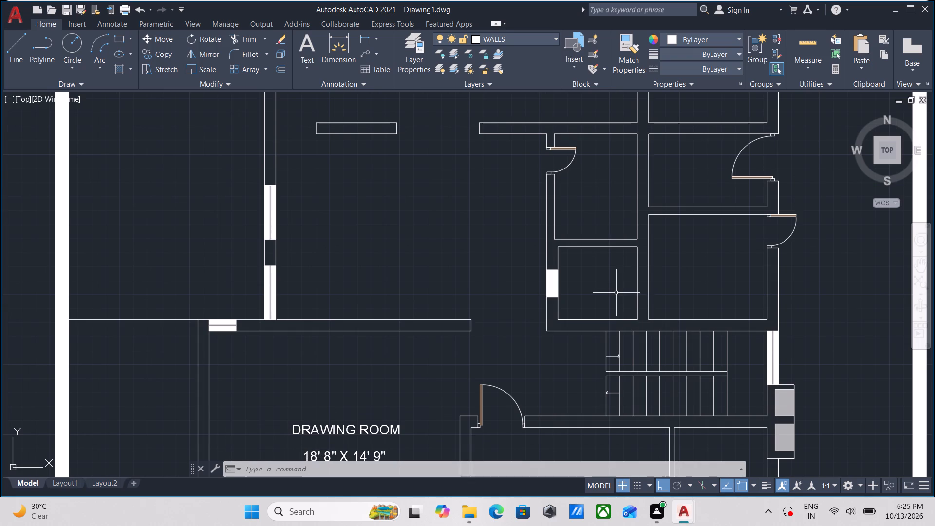
pyautogui.moveTo(622, 263); pyautogui.dragTo(621, 316, button='middle')
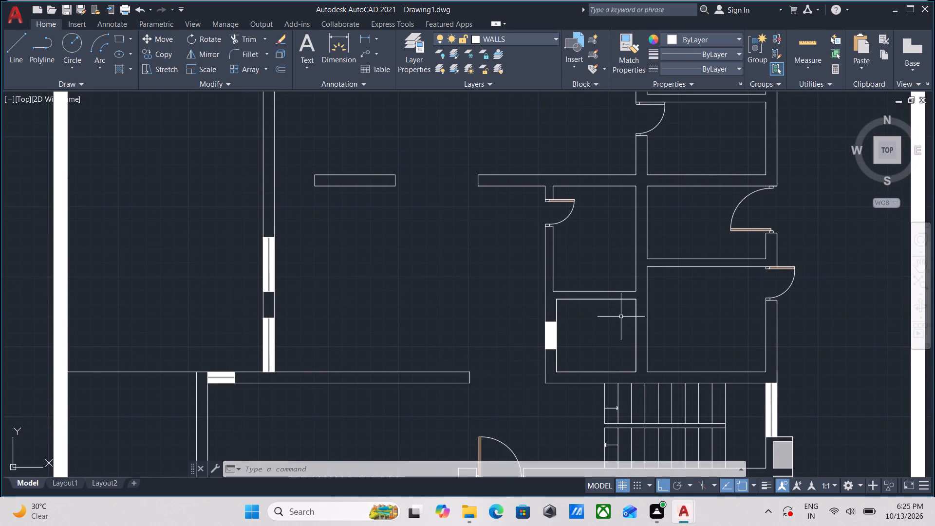
pyautogui.moveTo(621, 317); pyautogui.dragTo(634, 378, button='middle')
pyautogui.scroll(-1, 709, 354)
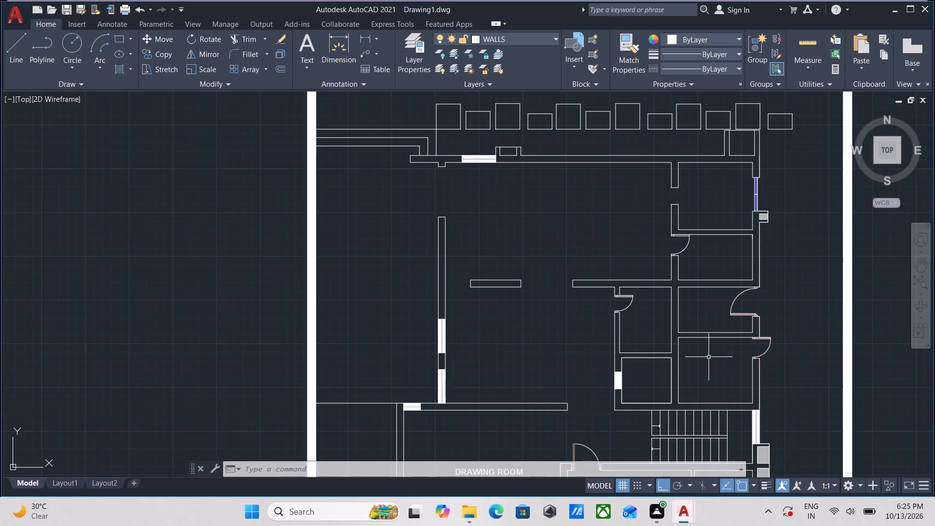
pyautogui.scroll(1, 689, 360)
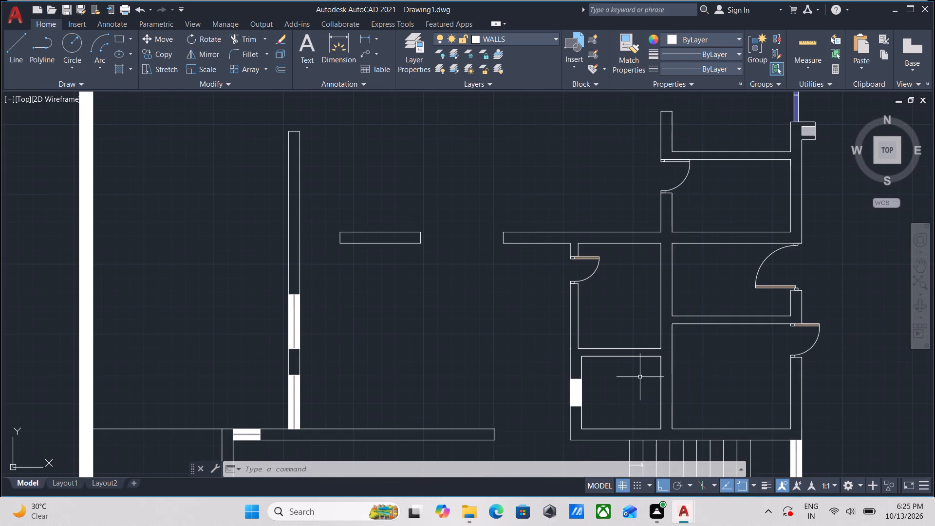
pyautogui.write('EX')
pyautogui.press('Return')
pyautogui.click(654, 350)
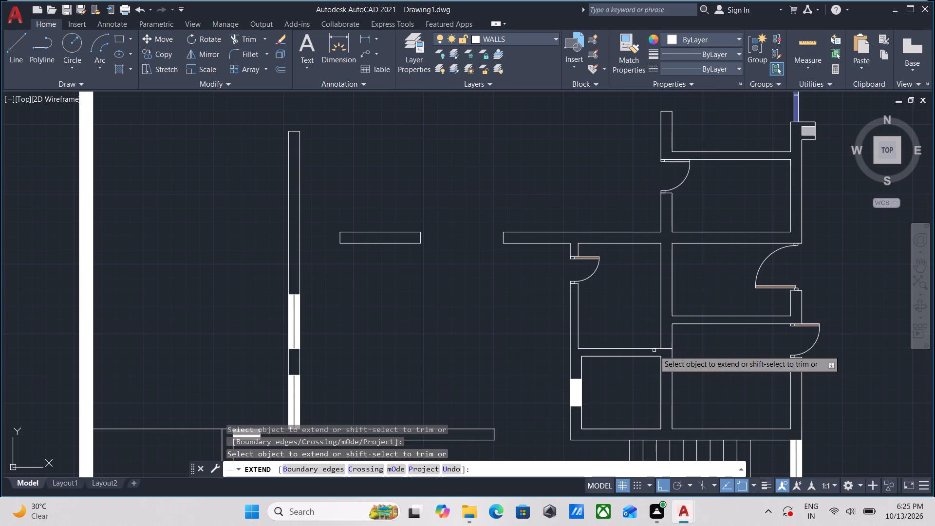
pyautogui.click(593, 350)
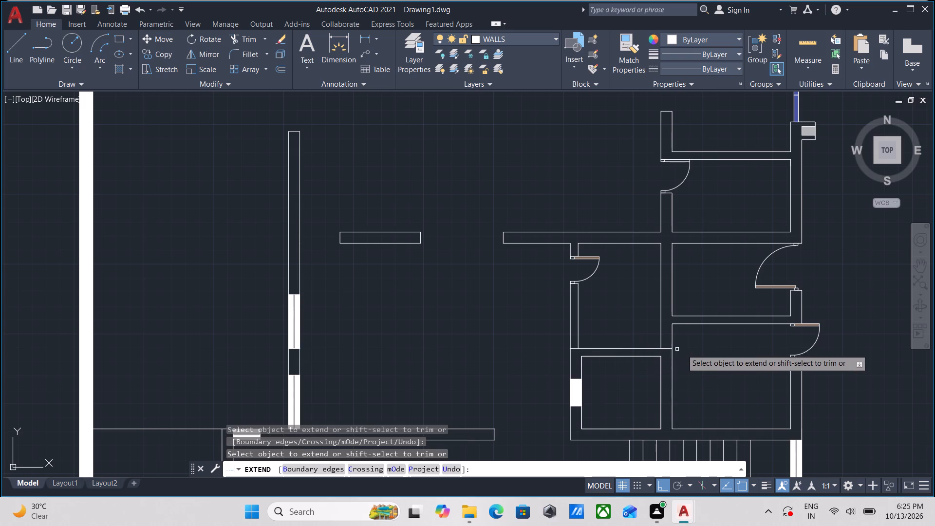
pyautogui.press('Escape')
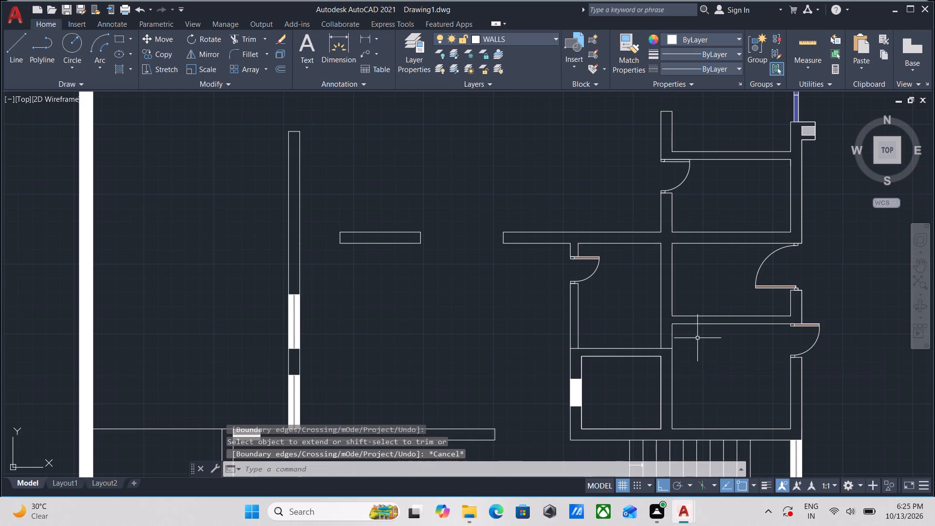
# Trim away the cross walls between the east-side rooms and the partition stubs between the dining hall and the northeast room.
pyautogui.write('TR')
pyautogui.press('Return')
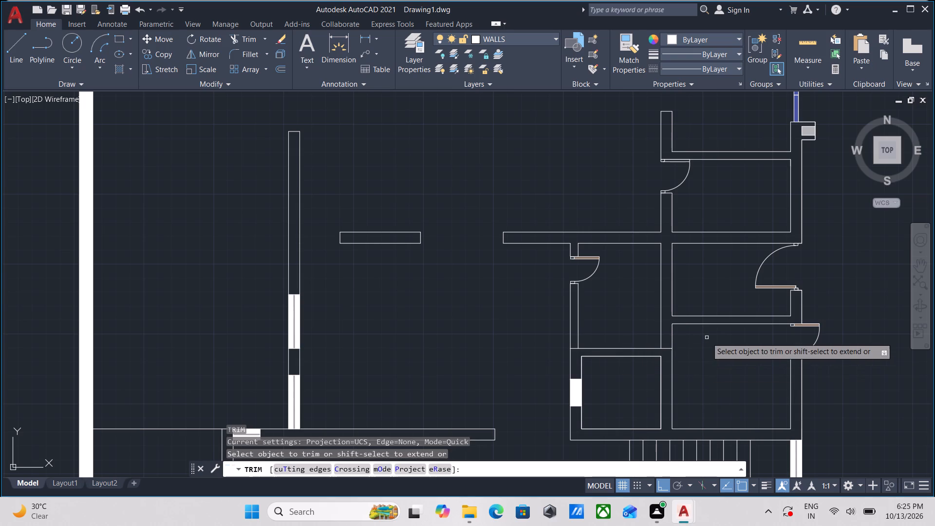
pyautogui.click(707, 338)
pyautogui.moveTo(703, 206); pyautogui.dragTo(703, 290, button='middle')
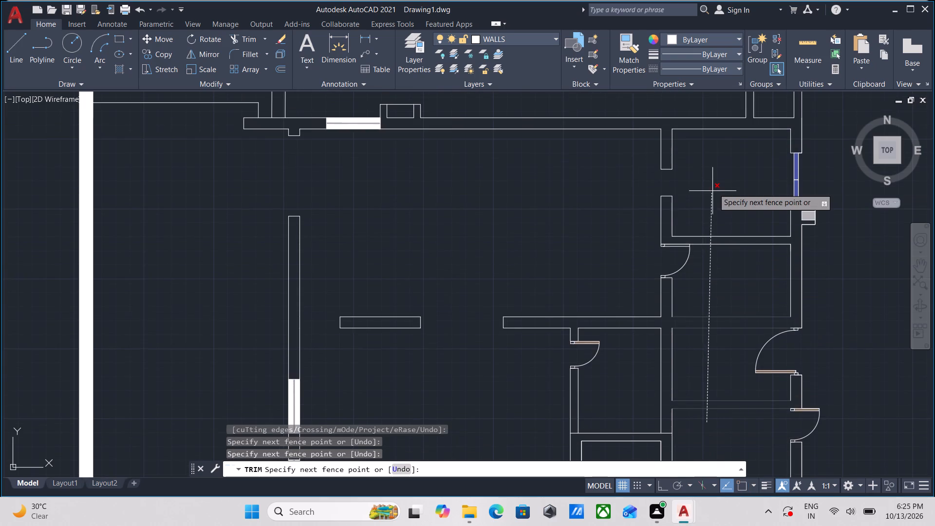
pyautogui.click(713, 188)
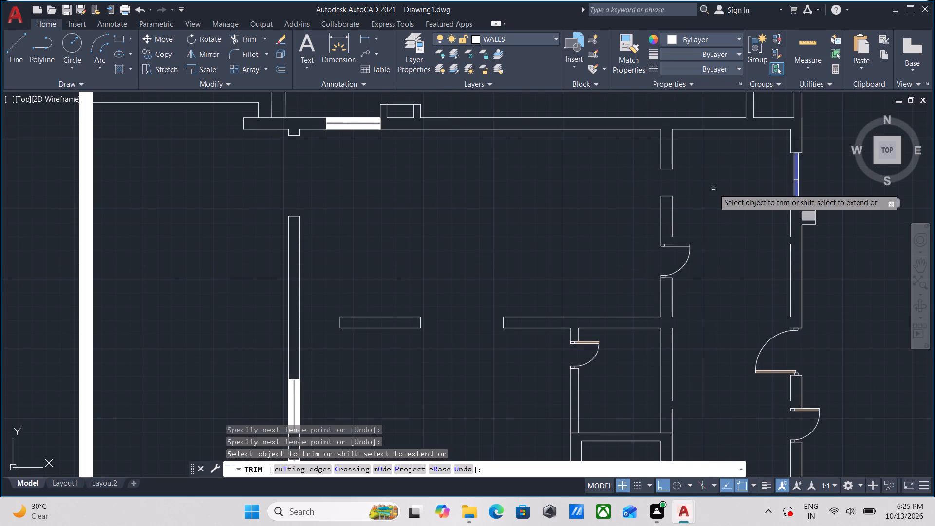
pyautogui.click(703, 161)
pyautogui.click(573, 158)
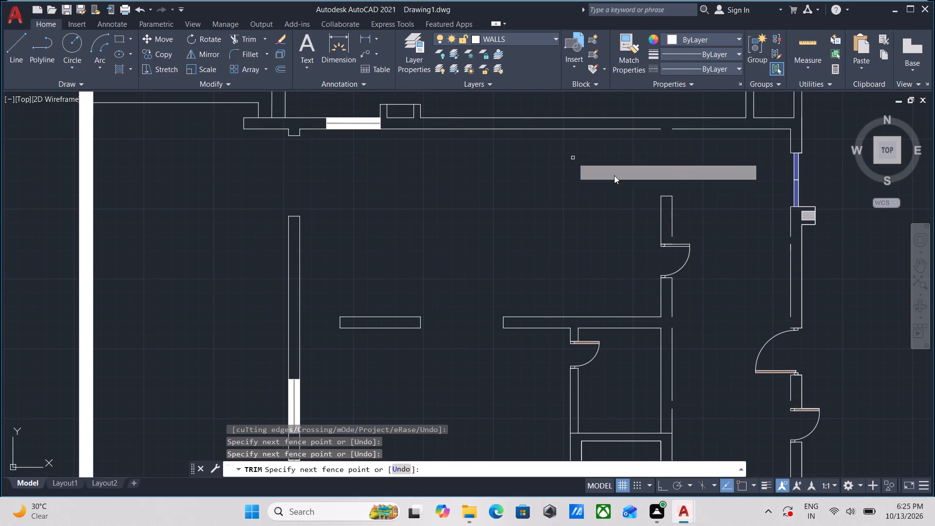
pyautogui.click(737, 218)
pyautogui.click(464, 269)
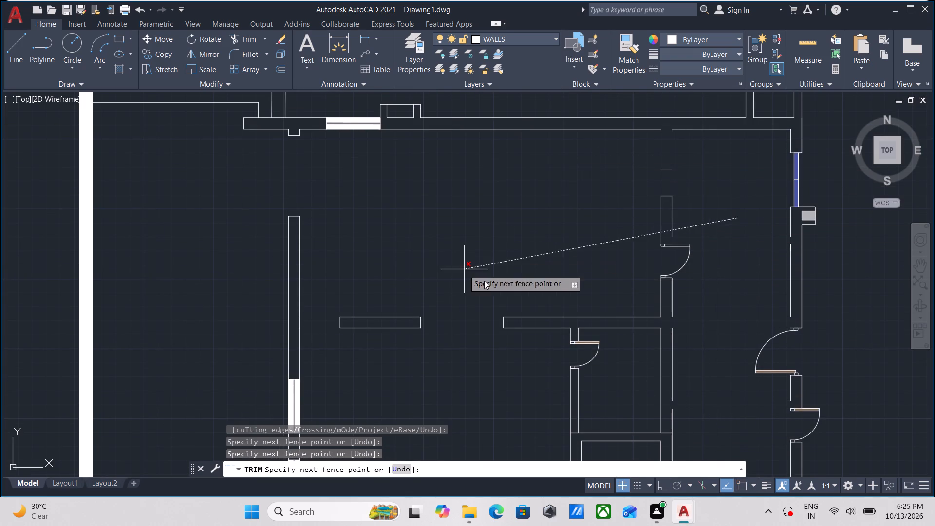
# Trim away the PDR's side walls and the leftover wall line above the lift's east side.
pyautogui.moveTo(691, 370); pyautogui.dragTo(700, 282, button='middle')
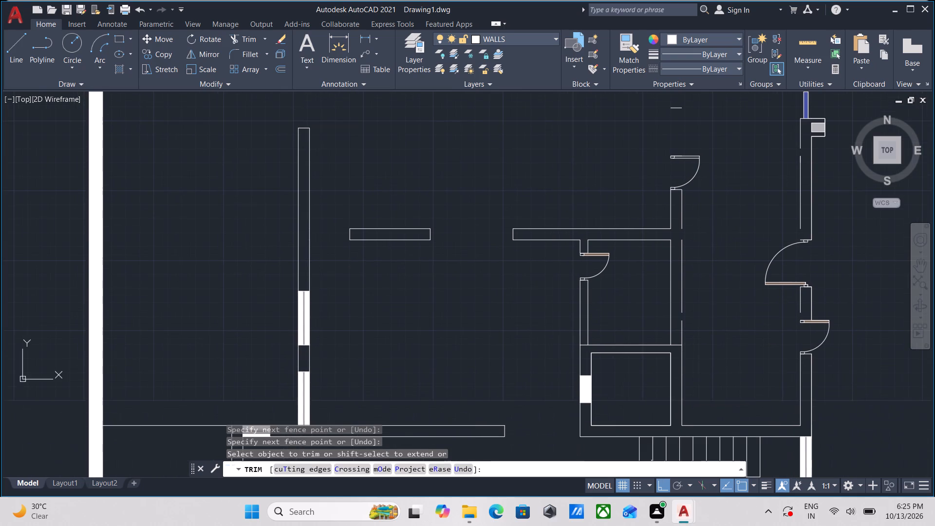
pyautogui.click(700, 280)
pyautogui.click(457, 329)
pyautogui.click(707, 327)
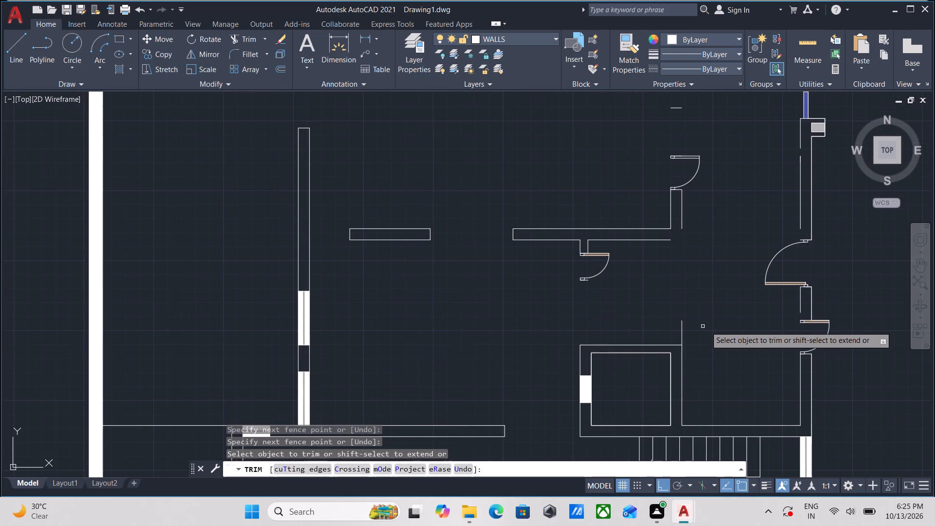
pyautogui.click(633, 322)
pyautogui.moveTo(673, 291); pyautogui.dragTo(672, 332, button='middle')
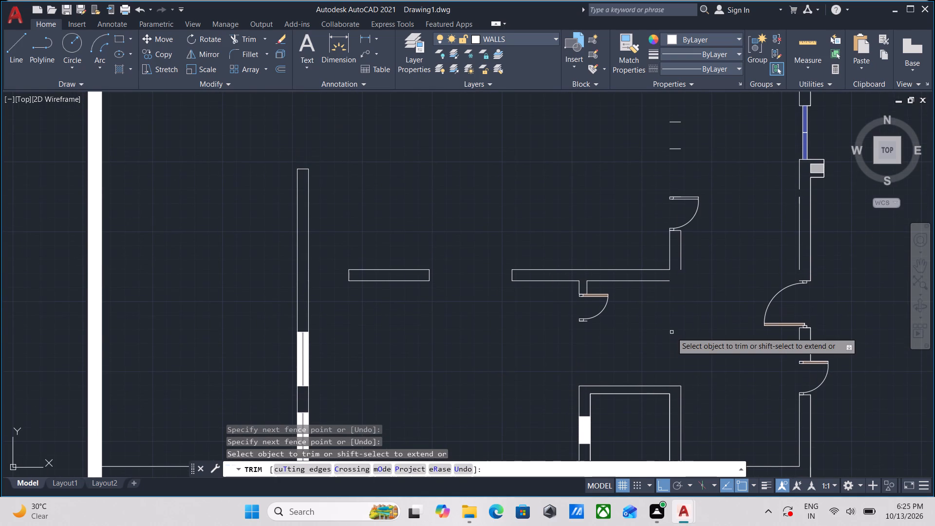
pyautogui.press('Escape')
# Erase the remaining interior wall pieces, stray end lines and doors between the dining hall, PDR and east-side rooms.
pyautogui.click(705, 327)
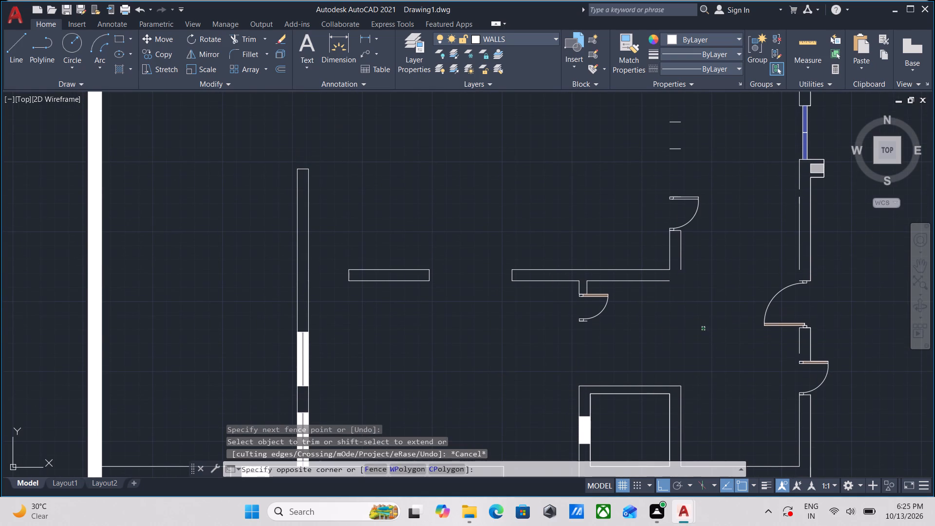
pyautogui.moveTo(408, 159); pyautogui.dragTo(408, 251, button='middle')
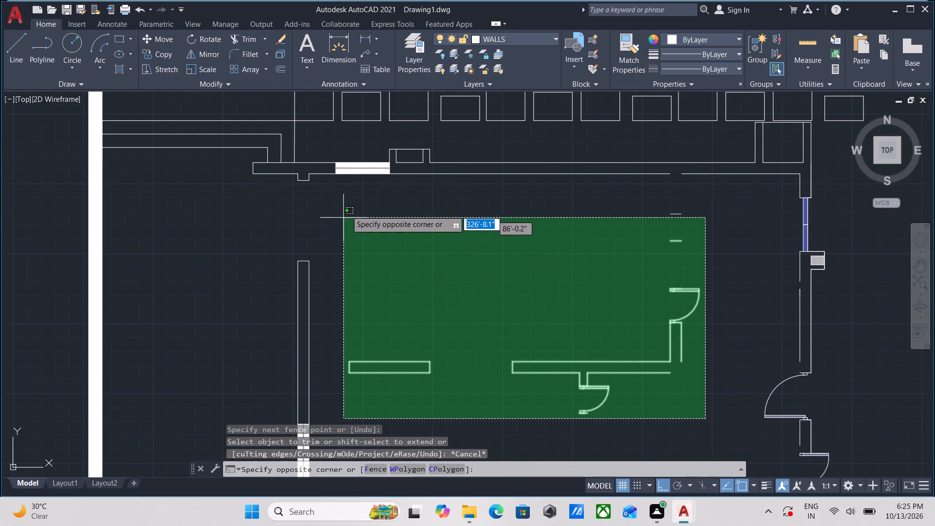
pyautogui.click(351, 195)
pyautogui.rightClick(350, 196)
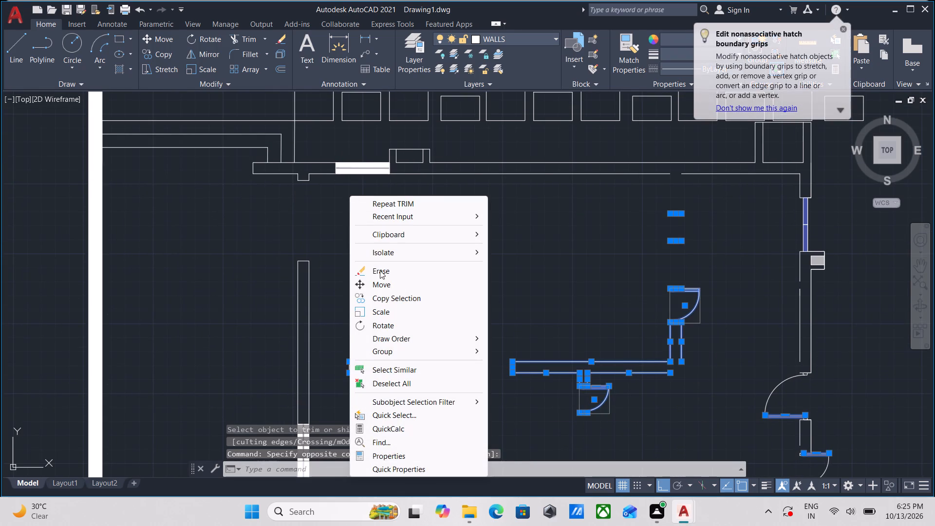
pyautogui.click(380, 270)
# Erase the blue window in the east outer wall of the northeast room.
pyautogui.scroll(-2, 441, 288)
pyautogui.moveTo(468, 301); pyautogui.dragTo(505, 264, button='middle')
pyautogui.scroll(2, 663, 227)
pyautogui.scroll(2, 604, 230)
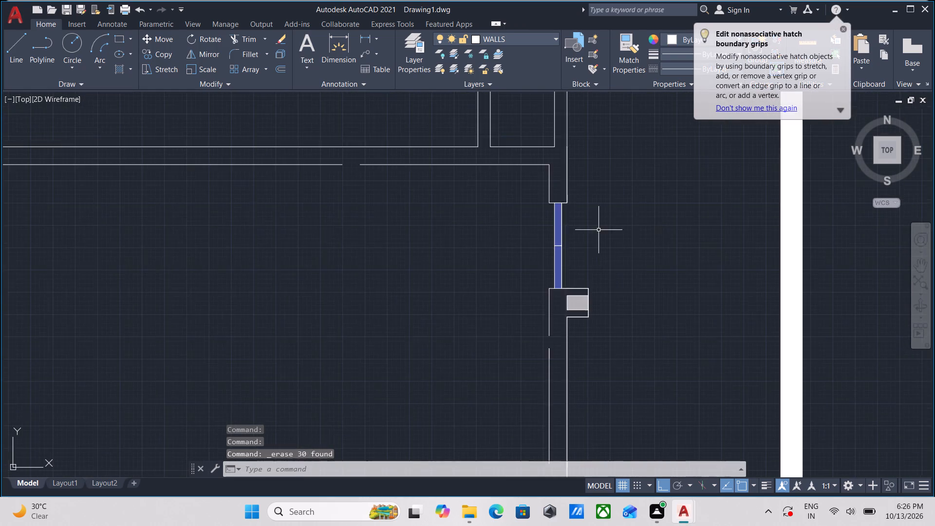
pyautogui.click(573, 239)
pyautogui.click(480, 261)
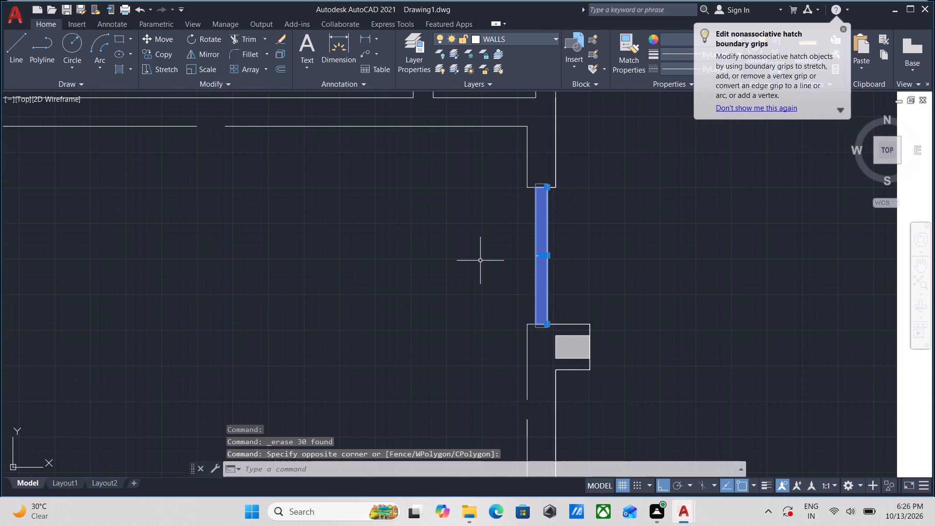
pyautogui.rightClick(480, 261)
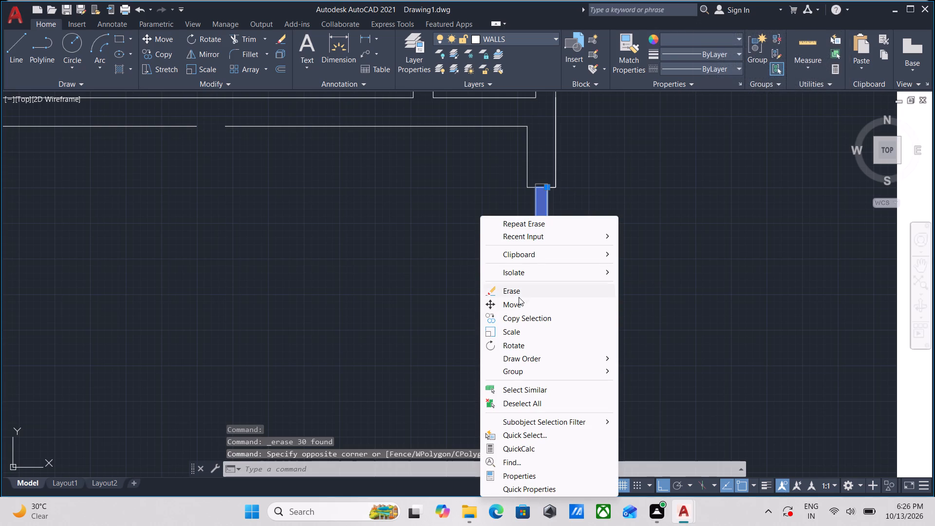
pyautogui.click(515, 291)
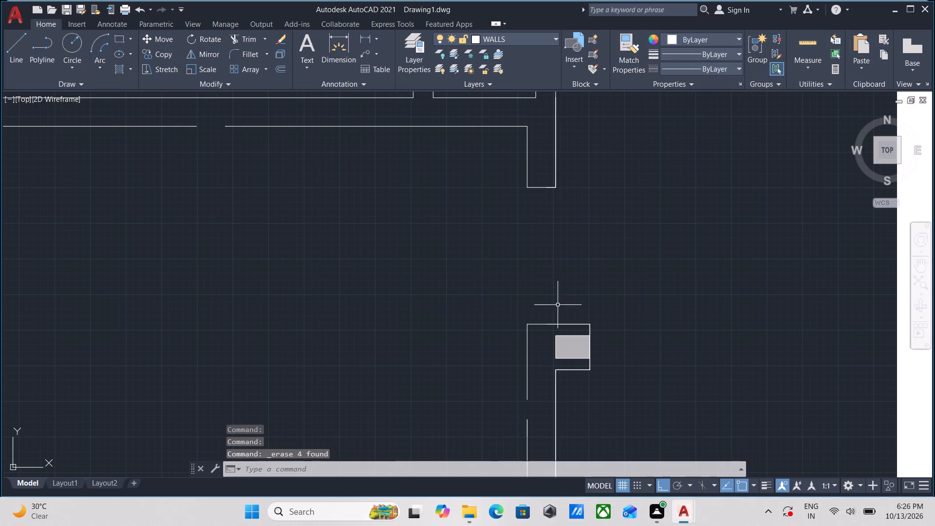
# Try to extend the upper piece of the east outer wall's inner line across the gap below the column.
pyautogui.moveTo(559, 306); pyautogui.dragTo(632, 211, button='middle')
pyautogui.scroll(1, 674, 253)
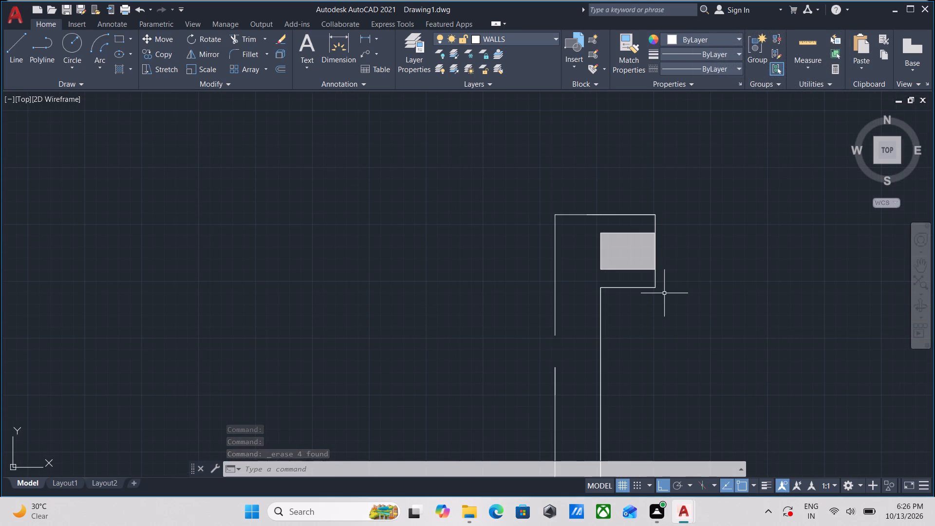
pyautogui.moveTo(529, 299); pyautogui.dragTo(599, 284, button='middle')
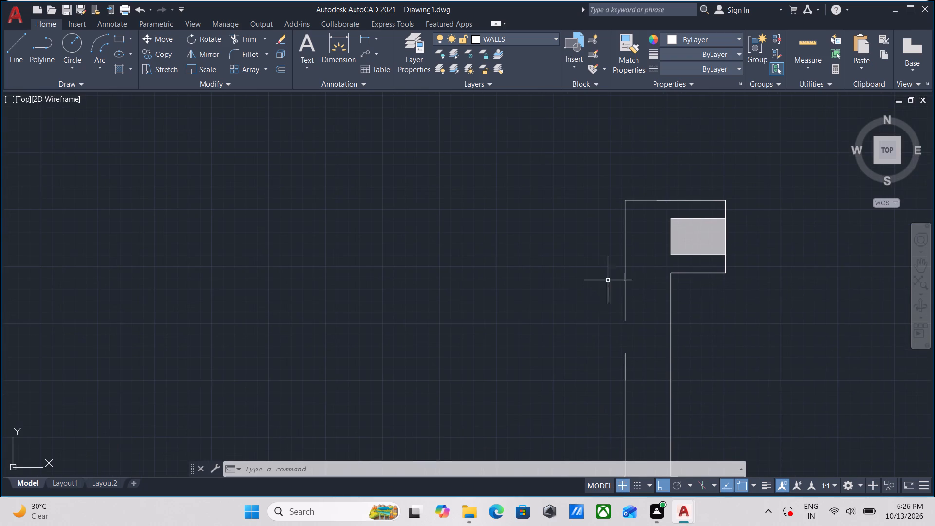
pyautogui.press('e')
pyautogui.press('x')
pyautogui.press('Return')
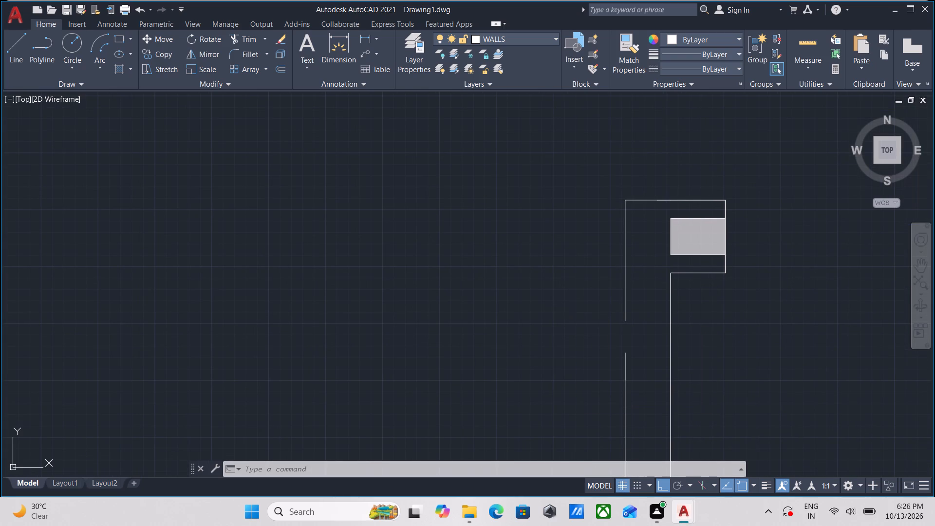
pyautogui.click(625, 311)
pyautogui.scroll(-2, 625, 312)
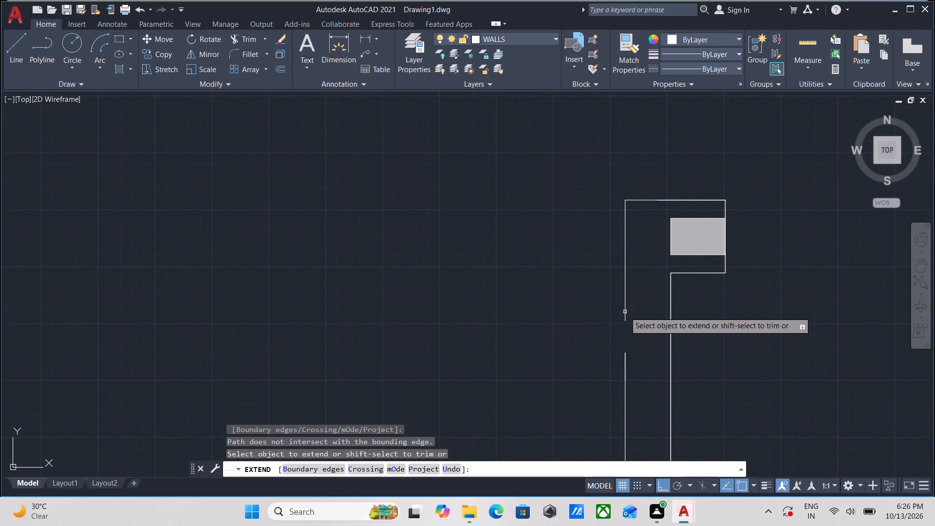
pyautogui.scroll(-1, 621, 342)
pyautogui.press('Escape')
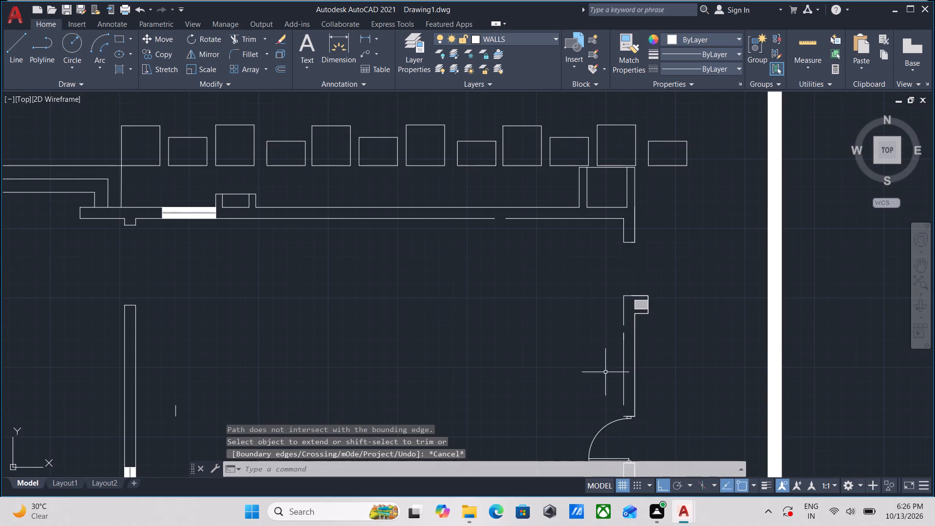
# Extend the east outer wall's inner line across its gap and down to the door jamb.
pyautogui.moveTo(605, 373); pyautogui.dragTo(613, 357, button='middle')
pyautogui.write('EX')
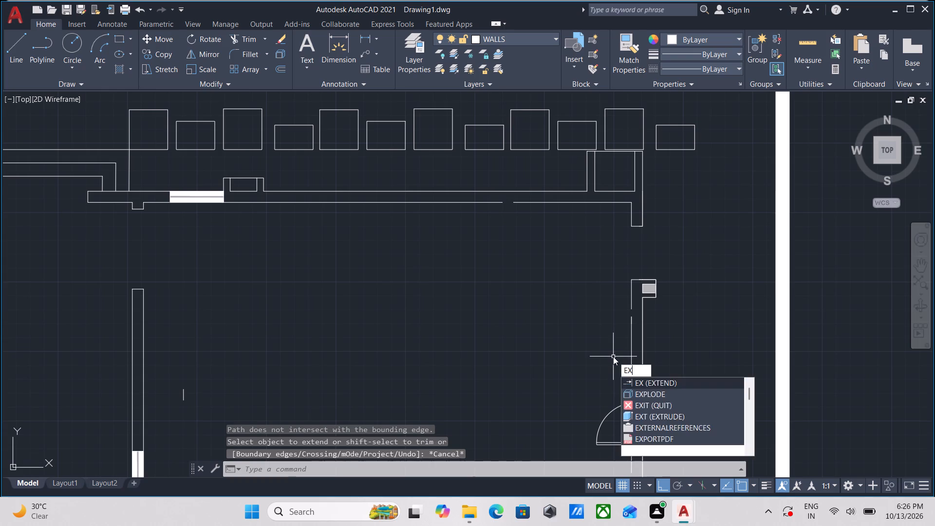
pyautogui.press('Return')
pyautogui.click(629, 346)
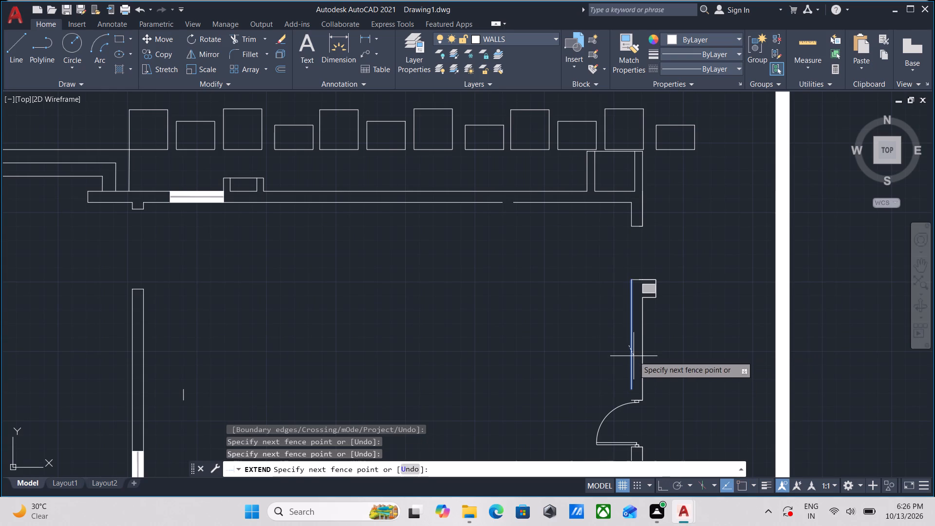
pyautogui.click(634, 356)
pyautogui.moveTo(634, 356); pyautogui.dragTo(630, 300, button='middle')
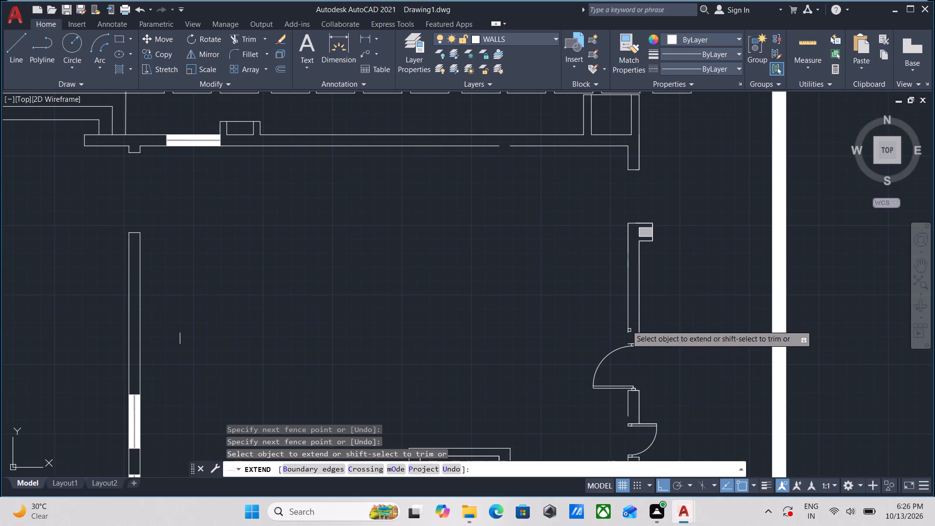
pyautogui.click(628, 326)
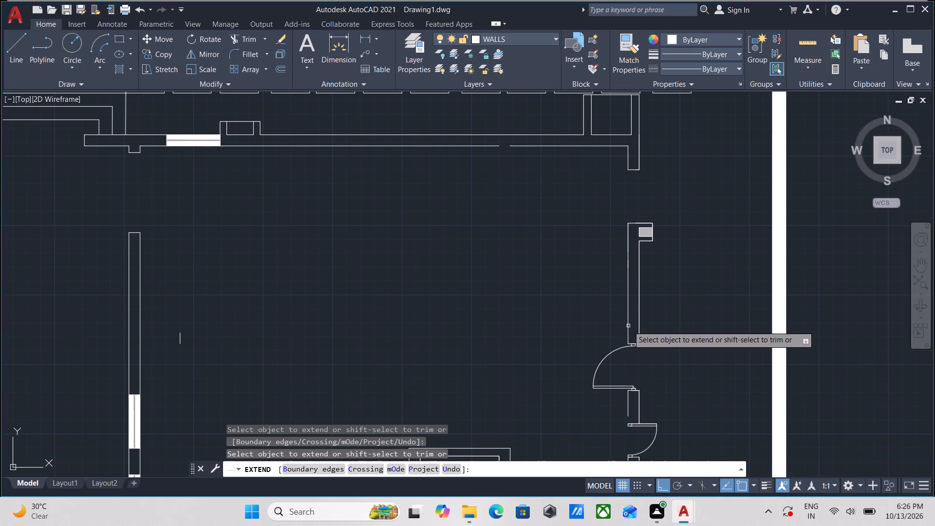
pyautogui.scroll(1, 622, 370)
pyautogui.click(629, 276)
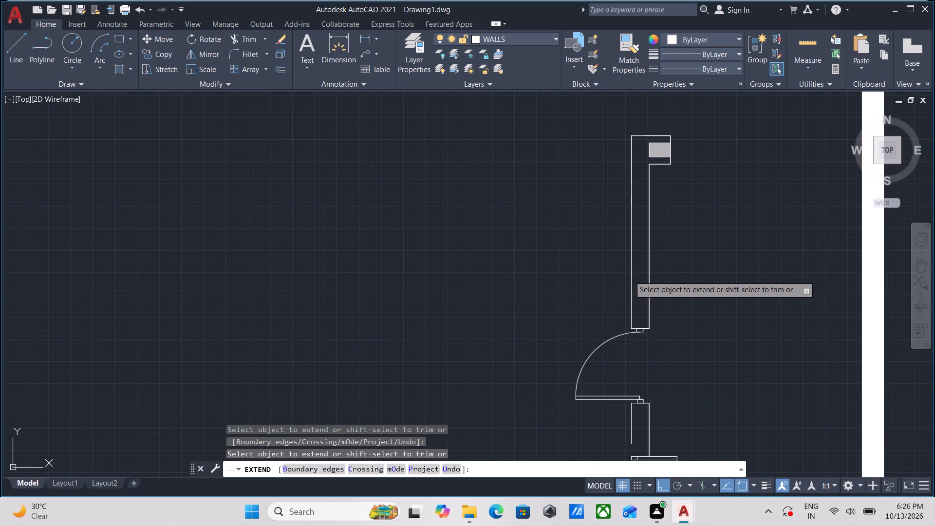
pyautogui.scroll(-1, 686, 289)
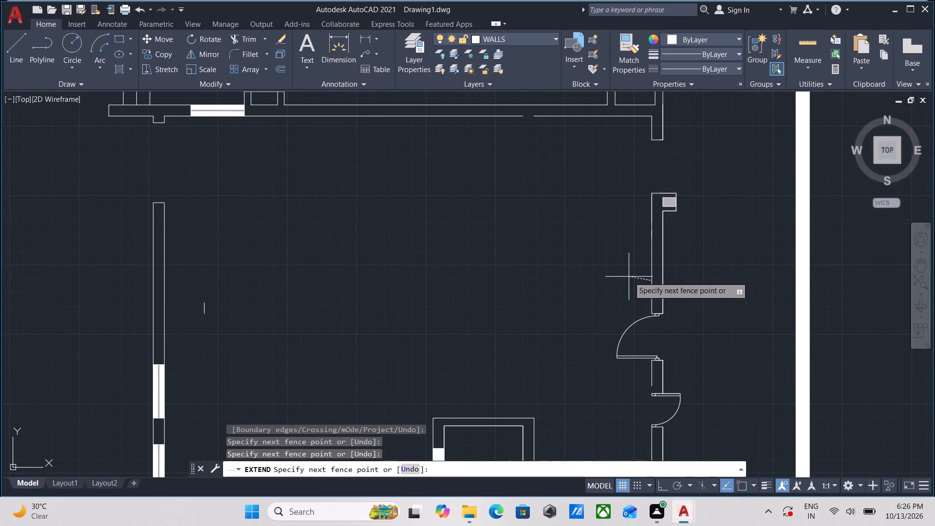
pyautogui.press('Escape')
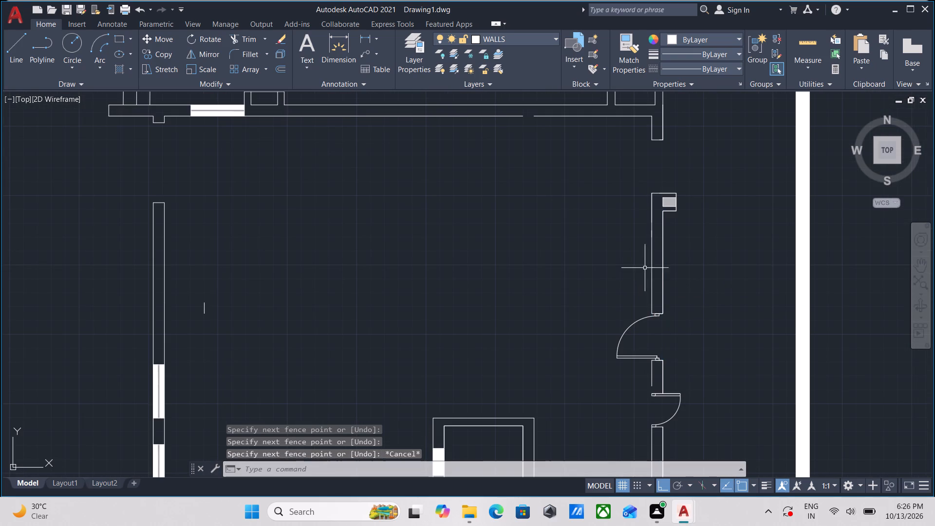
# Extend the north wall's inner line eastward to close the small gap near the northeast corner.
pyautogui.moveTo(633, 261); pyautogui.dragTo(681, 278, button='middle')
pyautogui.moveTo(635, 250); pyautogui.dragTo(689, 309, button='middle')
pyautogui.moveTo(632, 256); pyautogui.dragTo(659, 302, button='middle')
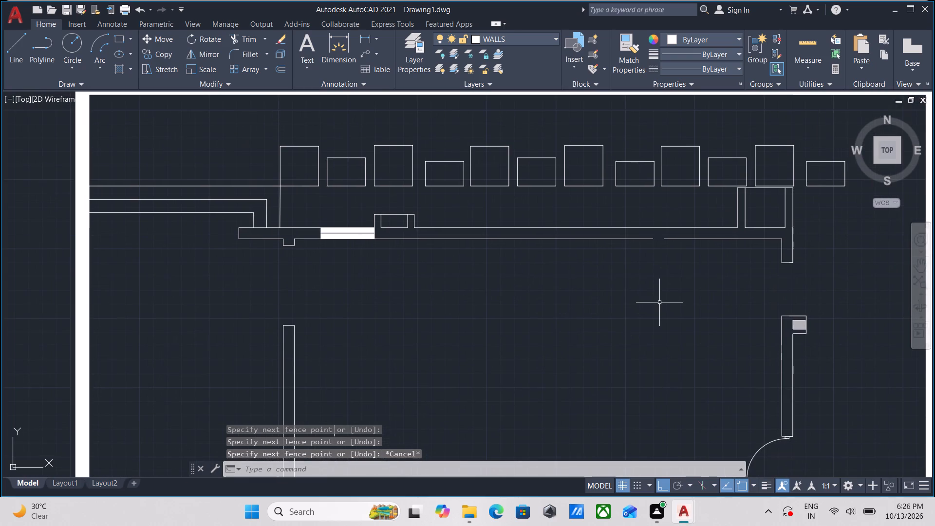
pyautogui.write('EX')
pyautogui.press('Return')
pyautogui.click(638, 238)
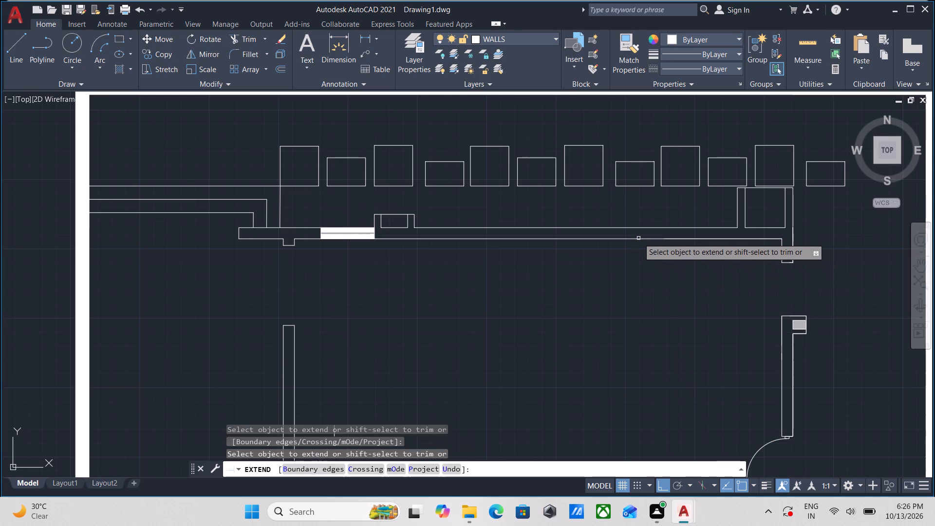
pyautogui.moveTo(517, 261); pyautogui.dragTo(647, 301, button='middle')
pyautogui.scroll(3, 508, 257)
pyautogui.press('Escape')
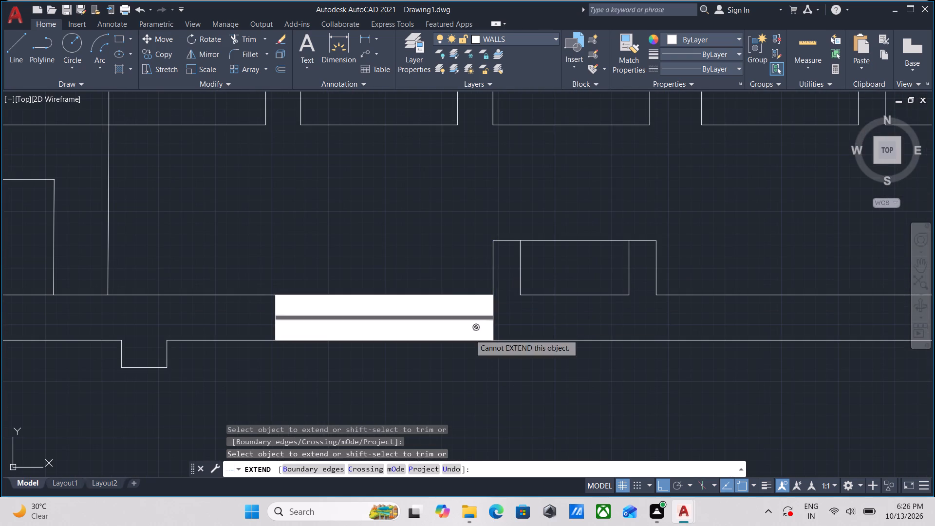
# Erase the white window from the north wall beside the small projecting niche.
pyautogui.moveTo(432, 250); pyautogui.dragTo(428, 265)
pyautogui.click(366, 346)
pyautogui.rightClick(366, 346)
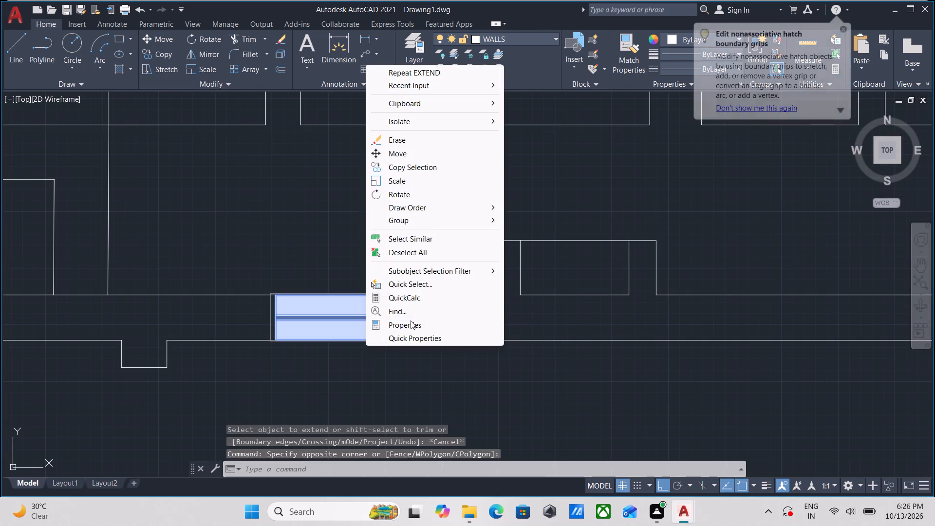
pyautogui.click(411, 141)
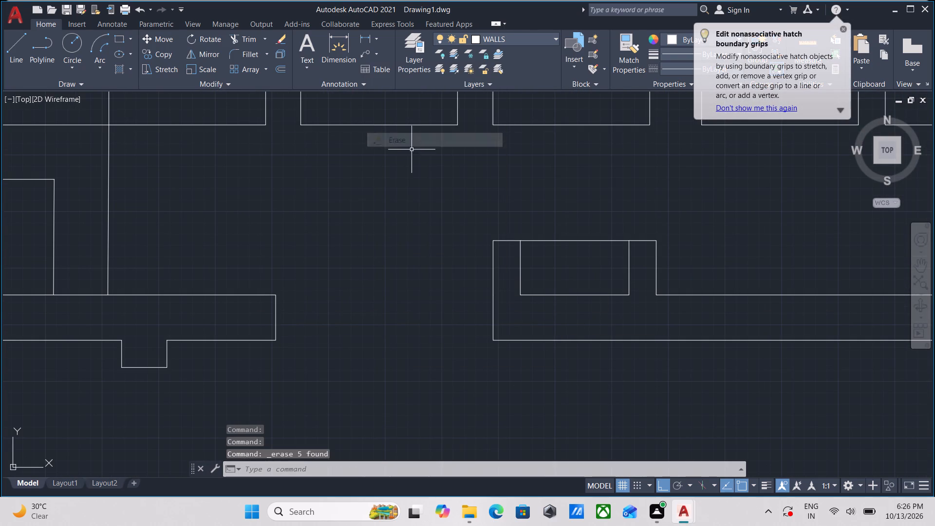
# Trim away the end lines closing the wall on both sides of the north wall's former window opening.
pyautogui.moveTo(378, 256); pyautogui.dragTo(551, 251, button='middle')
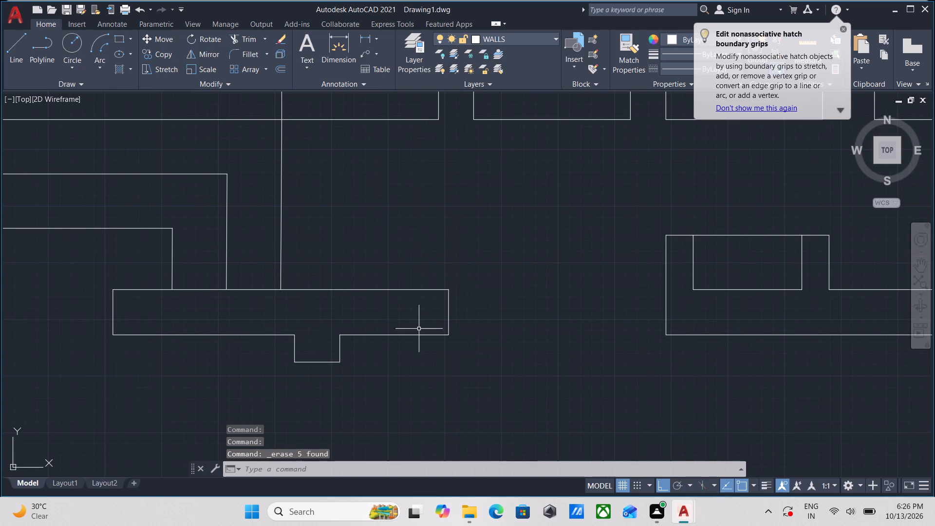
pyautogui.scroll(-2, 441, 342)
pyautogui.moveTo(441, 343); pyautogui.dragTo(544, 338, button='middle')
pyautogui.middleClick(577, 336)
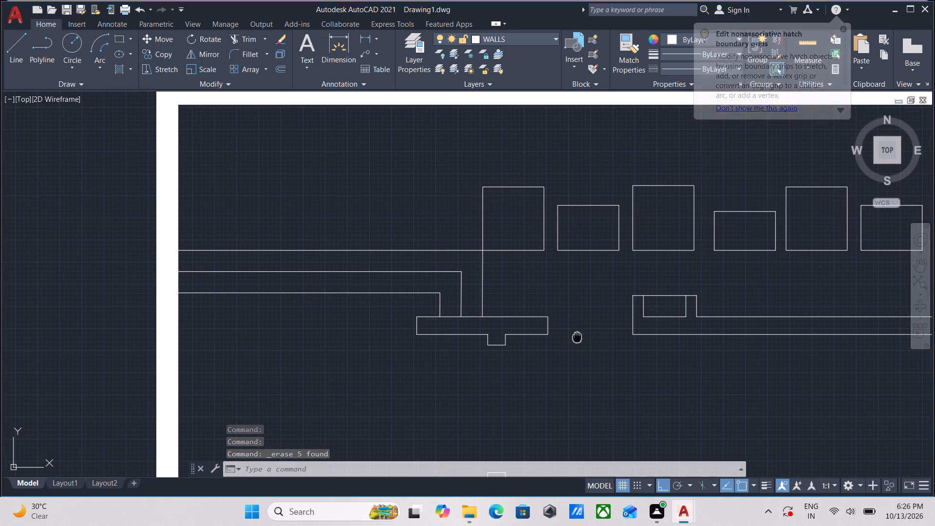
pyautogui.write('TR')
pyautogui.press('Return')
pyautogui.scroll(2, 532, 333)
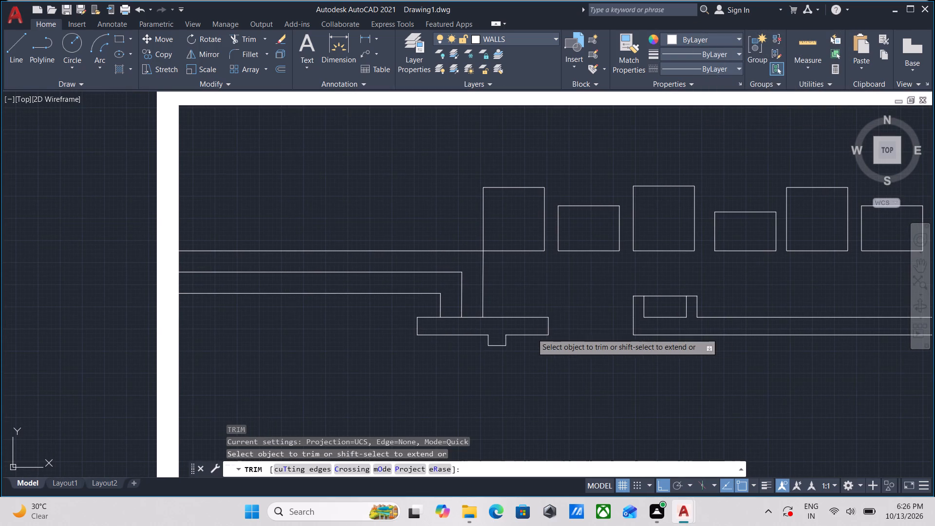
pyautogui.click(540, 331)
pyautogui.moveTo(673, 316); pyautogui.dragTo(525, 330, button='middle')
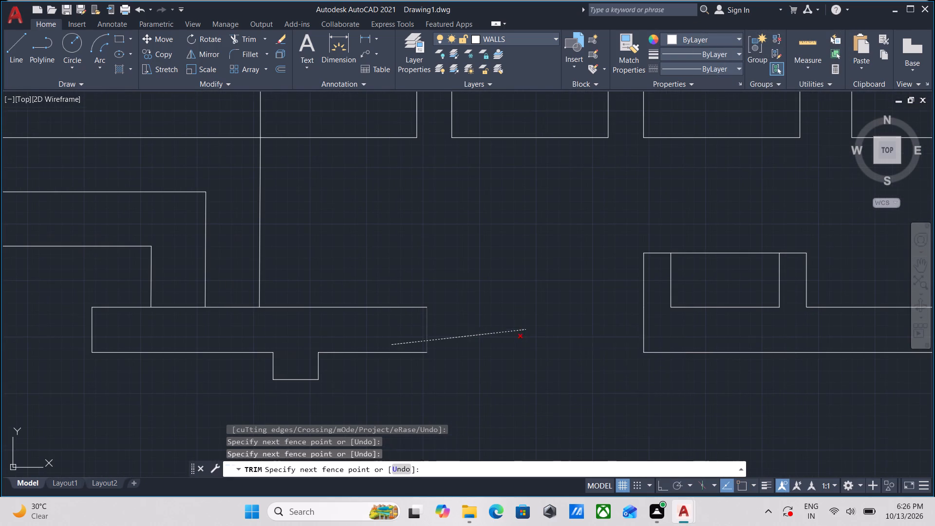
pyautogui.click(687, 325)
pyautogui.press('Escape')
# Draw lines joining the north wall's inner and outer faces across the former window opening.
pyautogui.moveTo(470, 321); pyautogui.dragTo(491, 320, button='middle')
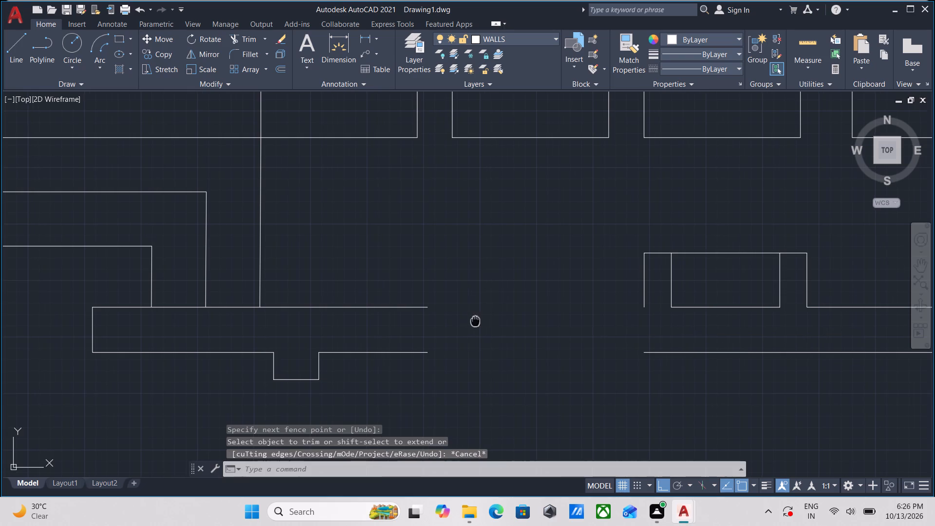
pyautogui.moveTo(491, 320); pyautogui.dragTo(491, 320, button='middle')
pyautogui.press('l')
pyautogui.press('Return')
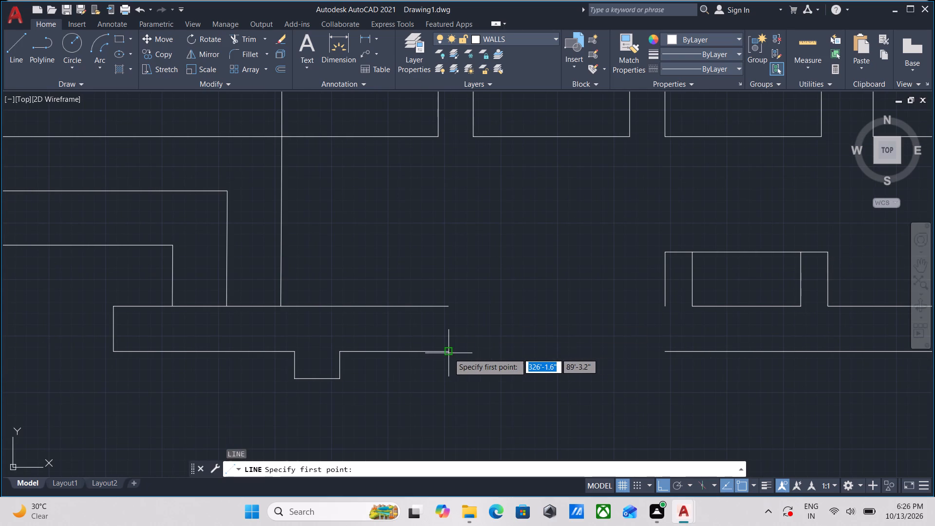
pyautogui.click(448, 353)
pyautogui.click(669, 352)
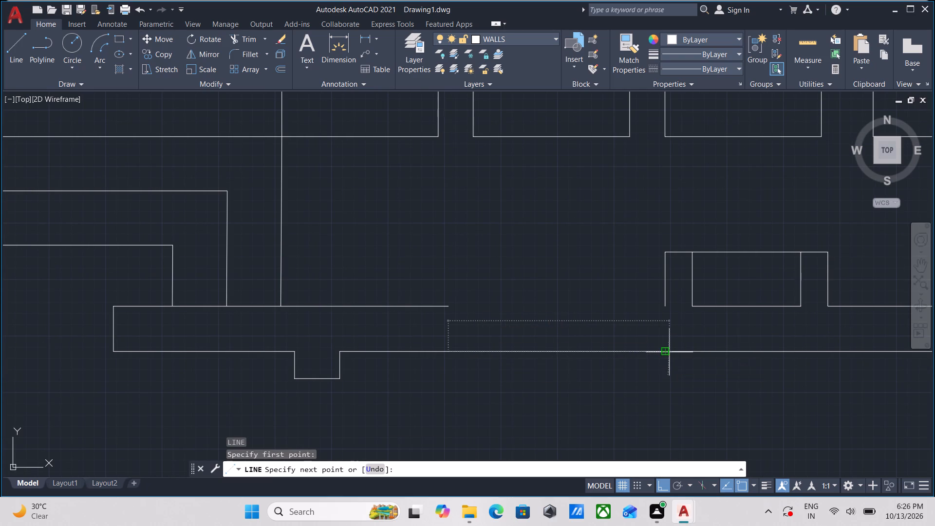
pyautogui.press('Escape')
pyautogui.moveTo(506, 314); pyautogui.dragTo(511, 314, button='middle')
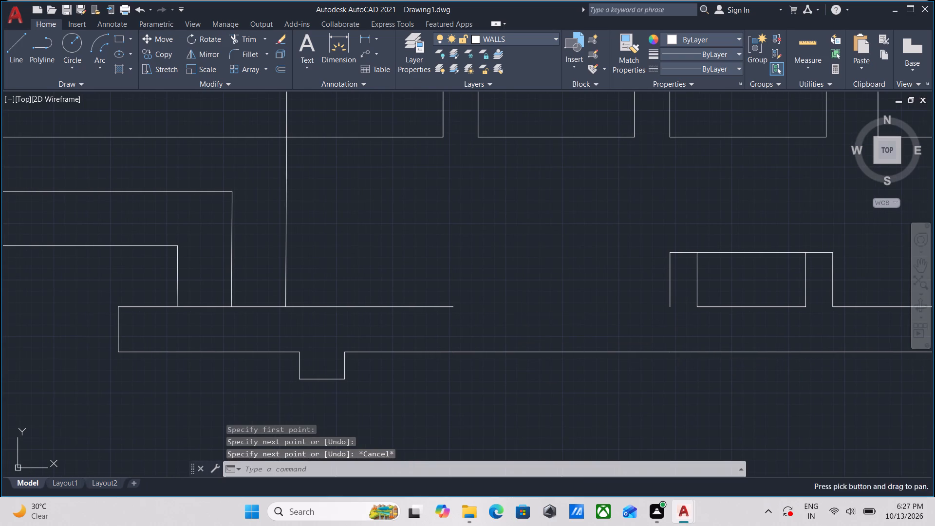
pyautogui.press('l')
pyautogui.press('Return')
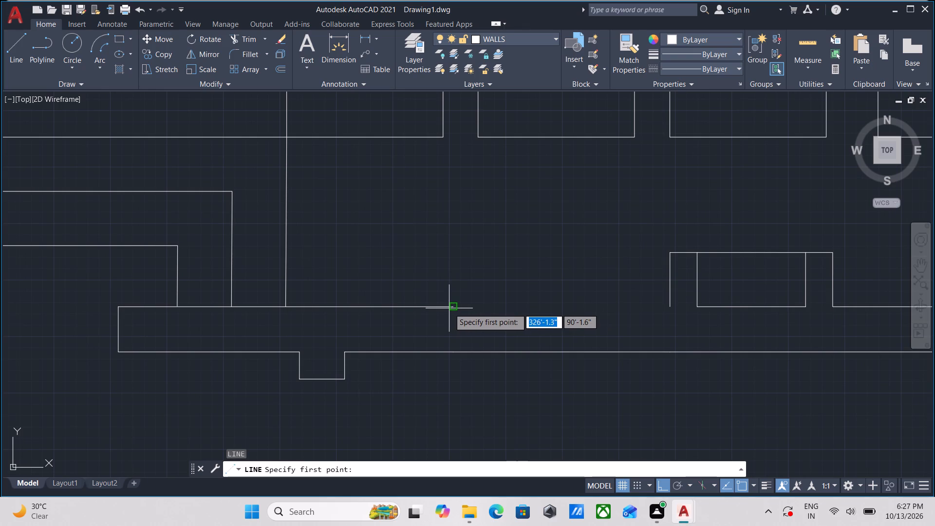
pyautogui.click(450, 308)
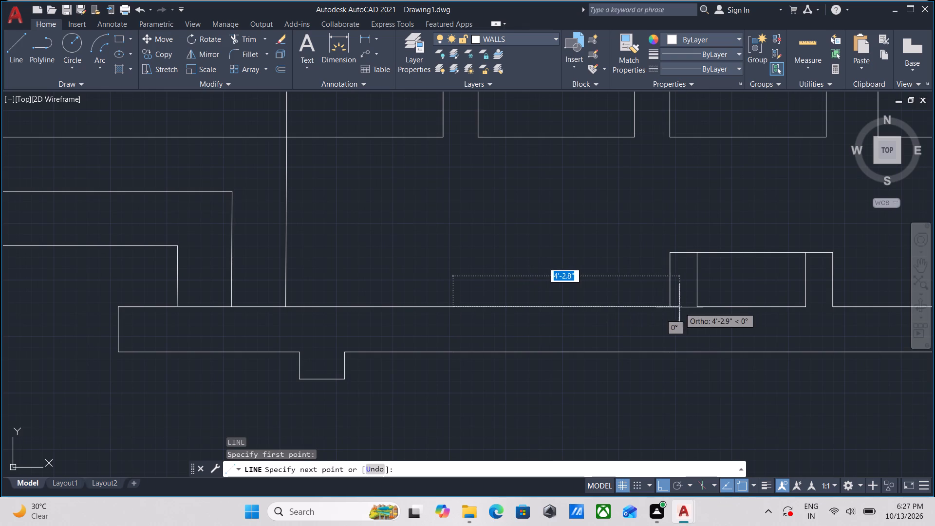
pyautogui.click(668, 307)
pyautogui.scroll(-3, 668, 307)
pyautogui.press('Escape')
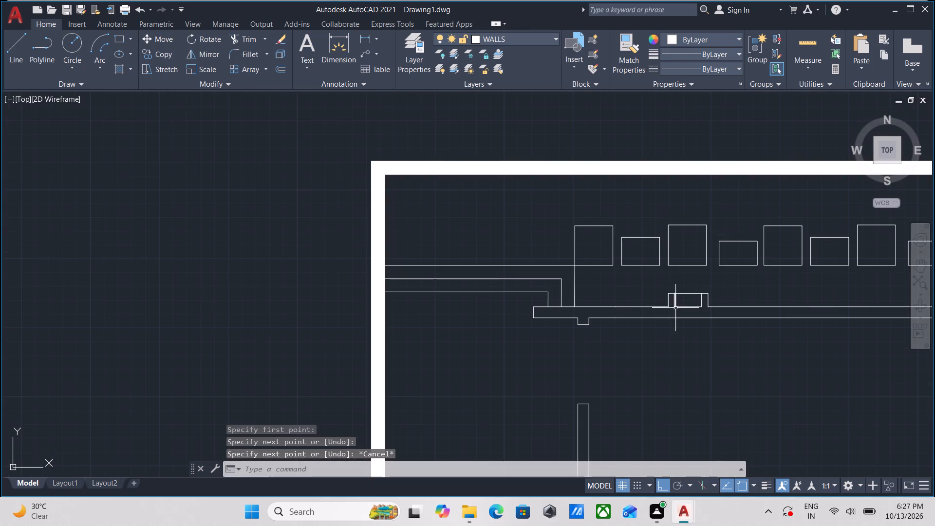
# Erase the stray short vertical line in the open hall, just east of the west wall.
pyautogui.moveTo(675, 308); pyautogui.dragTo(478, 282, button='middle')
pyautogui.scroll(-2, 636, 307)
pyautogui.moveTo(636, 307); pyautogui.dragTo(548, 245, button='middle')
pyautogui.scroll(1, 629, 339)
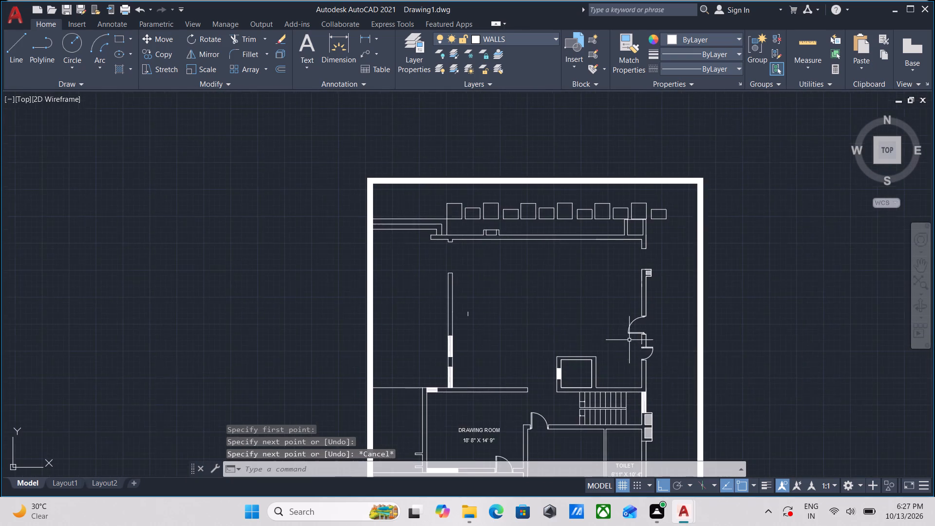
pyautogui.moveTo(564, 355); pyautogui.dragTo(616, 333, button='middle')
pyautogui.scroll(1, 396, 285)
pyautogui.click(469, 306)
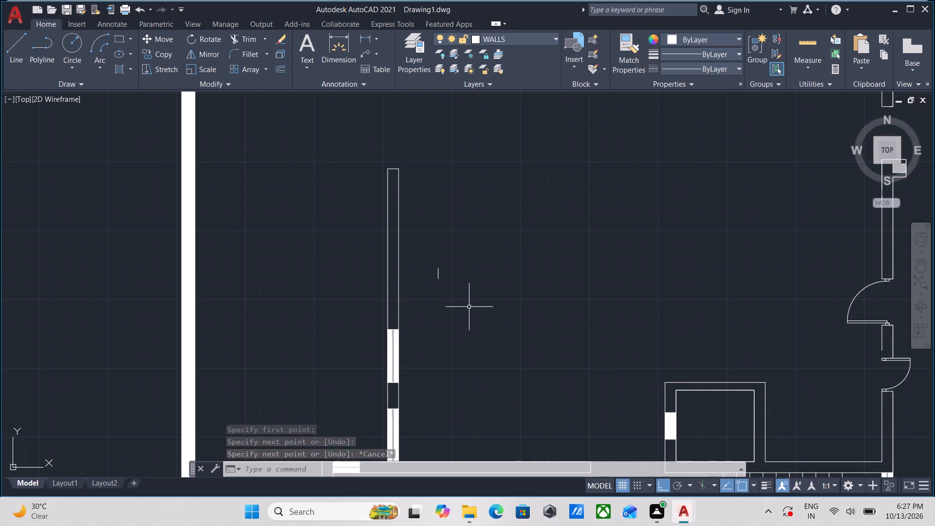
pyautogui.click(426, 248)
pyautogui.rightClick(426, 248)
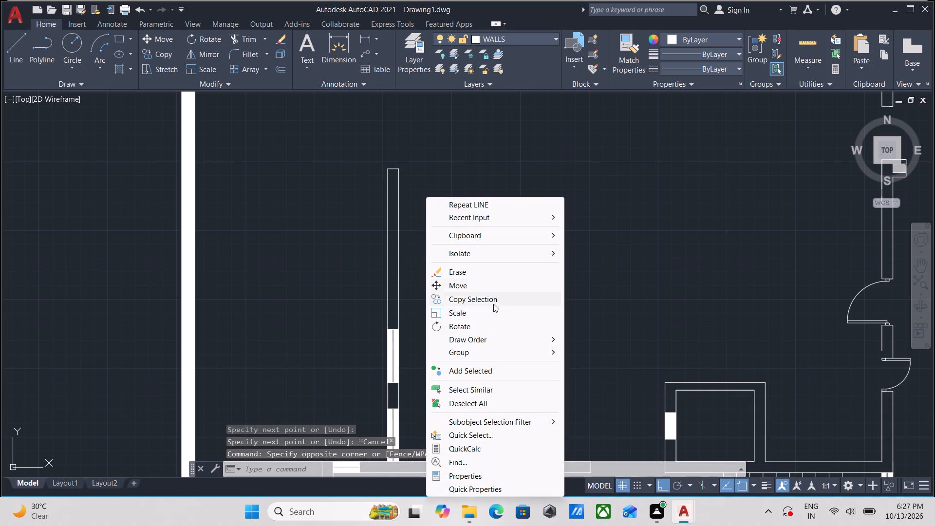
pyautogui.click(460, 274)
# Stretch the west end of the shorter overlapping line off the north wall's inner face, to just above the outer face.
pyautogui.scroll(-2, 536, 289)
pyautogui.moveTo(536, 289); pyautogui.dragTo(504, 309, button='middle')
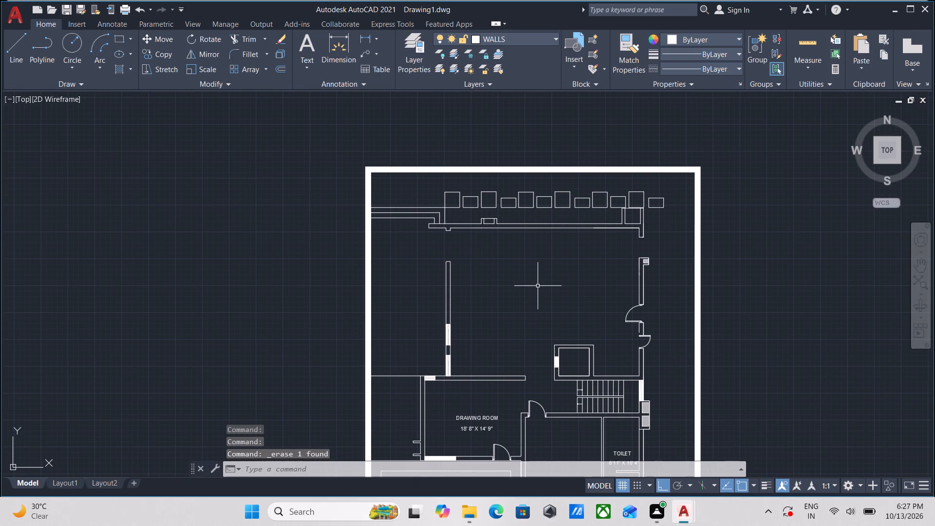
pyautogui.moveTo(554, 266); pyautogui.dragTo(554, 331, button='middle')
pyautogui.scroll(2, 588, 307)
pyautogui.moveTo(608, 280); pyautogui.dragTo(609, 281, button='middle')
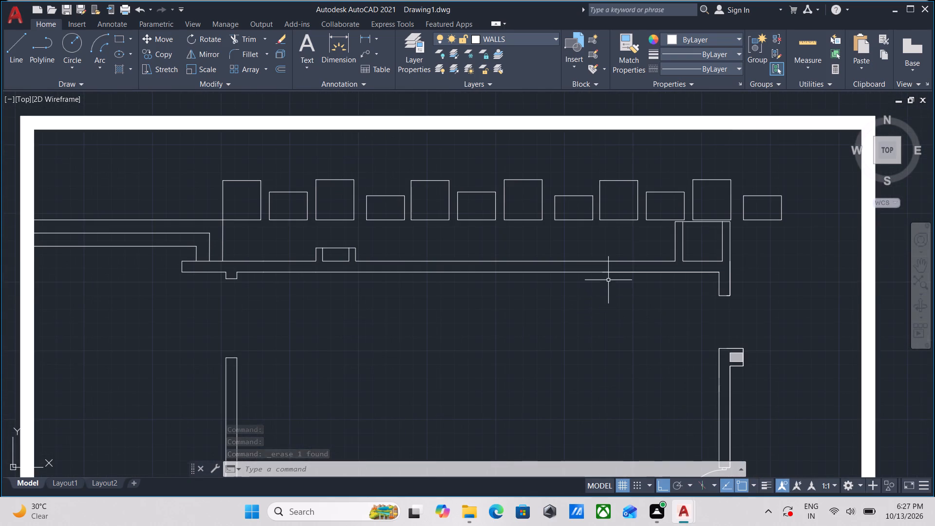
pyautogui.moveTo(609, 281); pyautogui.dragTo(613, 301, button='middle')
pyautogui.click(637, 301)
pyautogui.click(633, 290)
pyautogui.scroll(2, 630, 294)
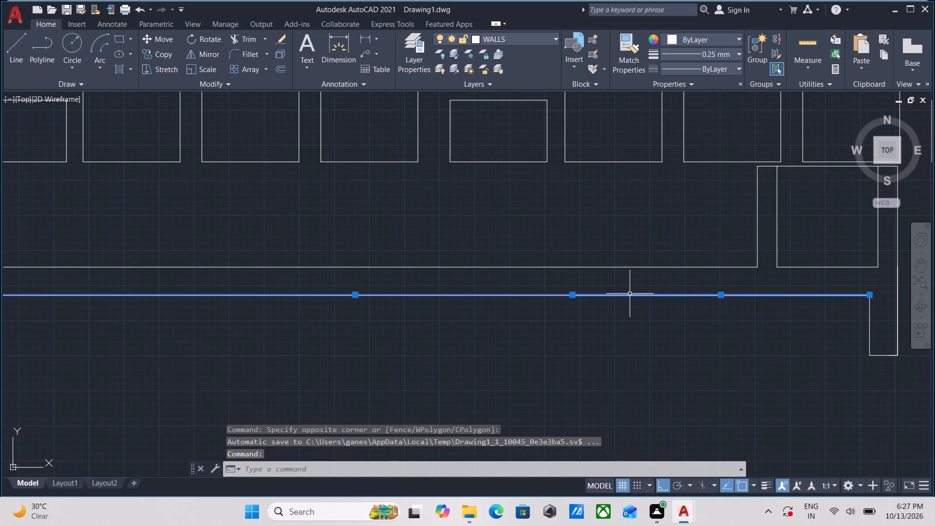
pyautogui.click(576, 296)
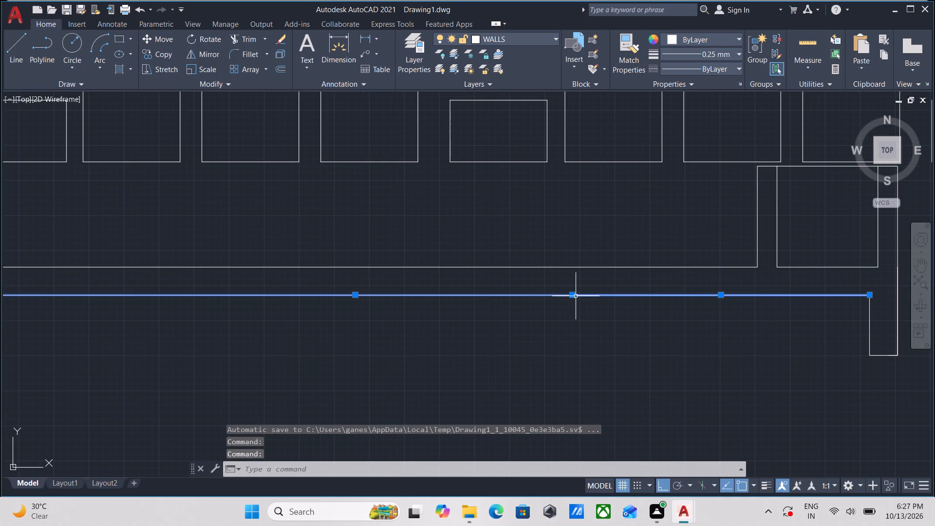
pyautogui.click(574, 296)
pyautogui.click(578, 255)
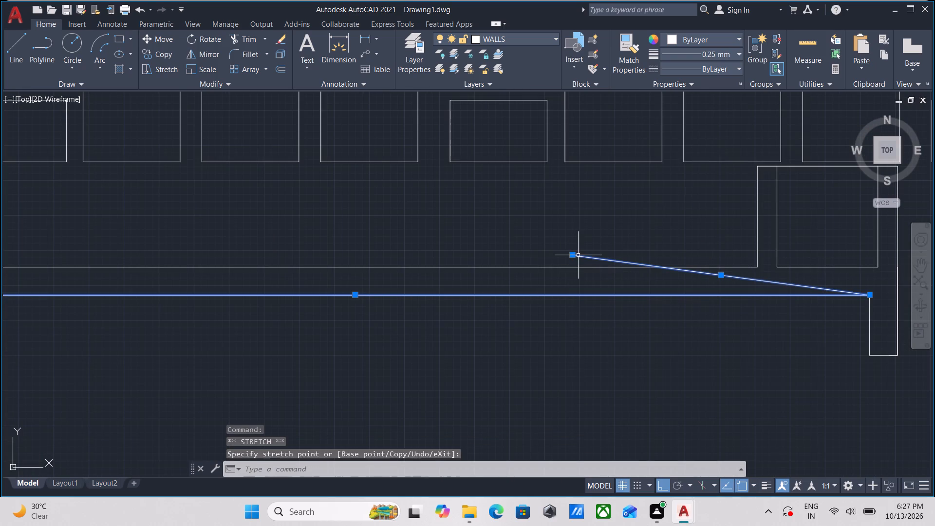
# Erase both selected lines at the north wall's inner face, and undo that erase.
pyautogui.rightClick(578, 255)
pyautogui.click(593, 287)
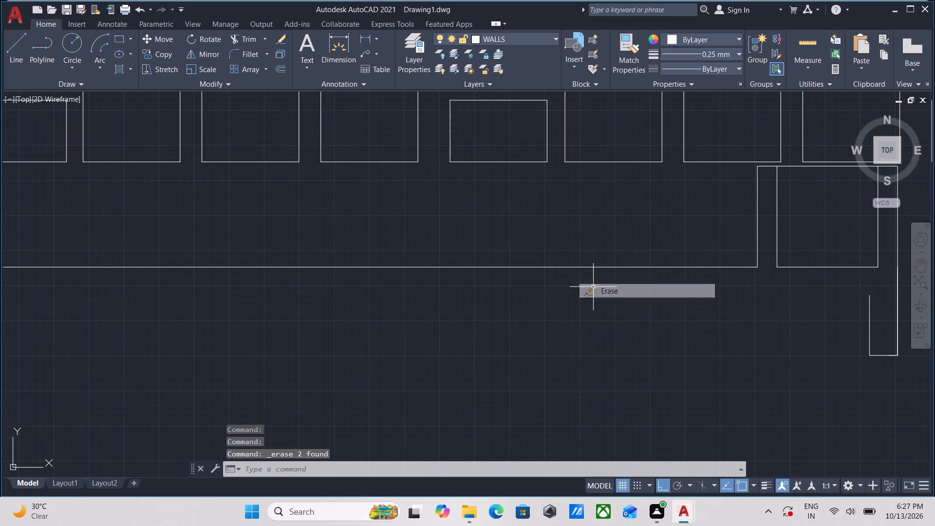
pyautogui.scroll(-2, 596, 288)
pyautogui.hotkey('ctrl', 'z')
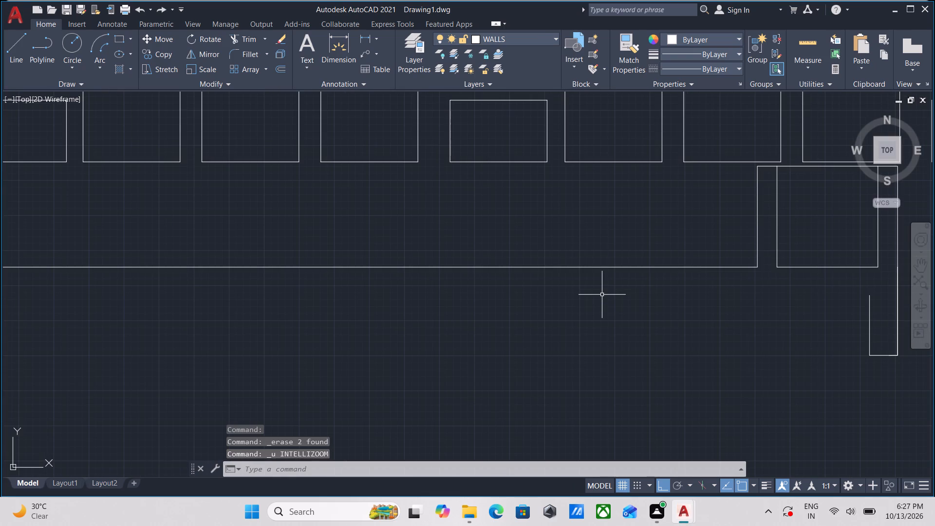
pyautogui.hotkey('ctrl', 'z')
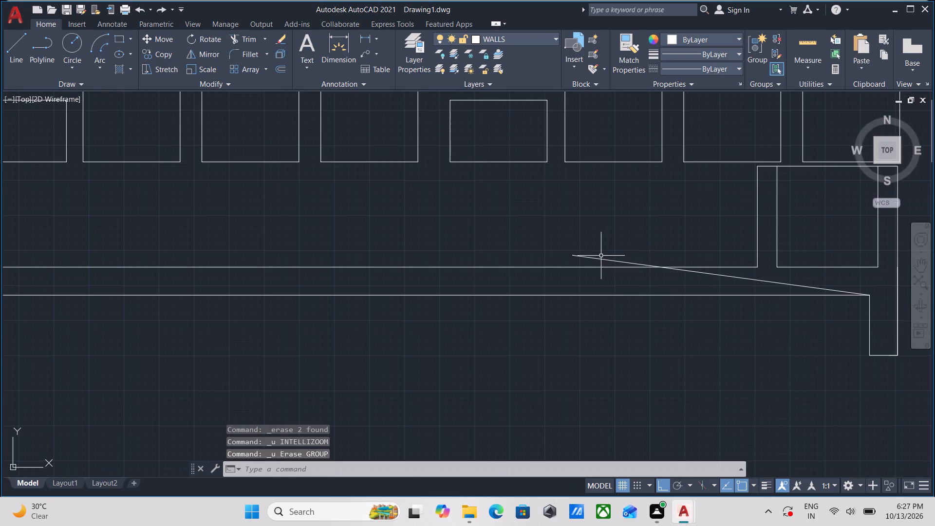
# Erase only the slanted duplicate line crossing the east part of the north wall.
pyautogui.click(600, 259)
pyautogui.rightClick(600, 259)
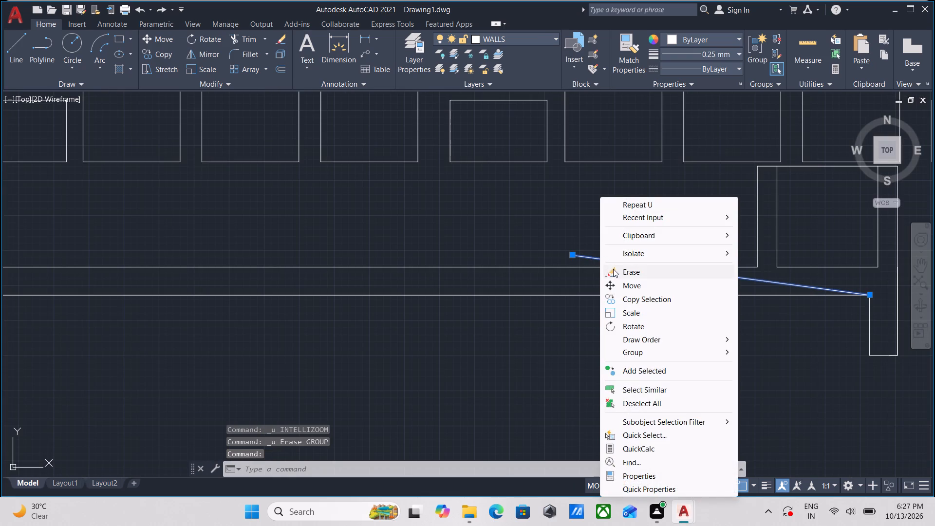
pyautogui.click(614, 269)
pyautogui.scroll(-1, 621, 278)
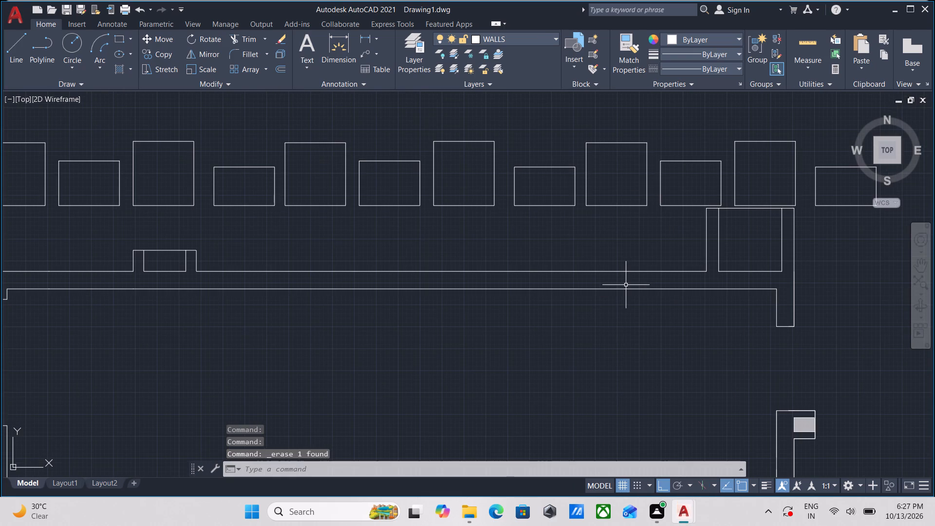
pyautogui.press('Escape')
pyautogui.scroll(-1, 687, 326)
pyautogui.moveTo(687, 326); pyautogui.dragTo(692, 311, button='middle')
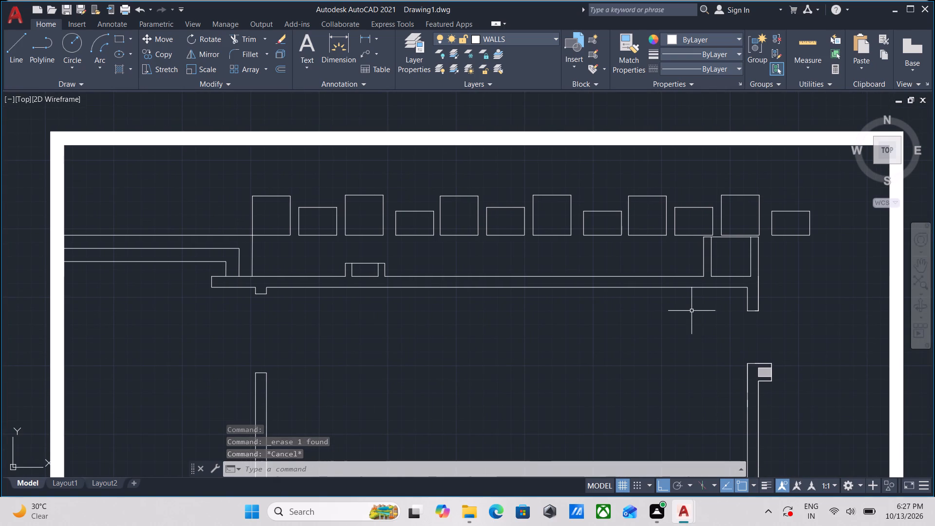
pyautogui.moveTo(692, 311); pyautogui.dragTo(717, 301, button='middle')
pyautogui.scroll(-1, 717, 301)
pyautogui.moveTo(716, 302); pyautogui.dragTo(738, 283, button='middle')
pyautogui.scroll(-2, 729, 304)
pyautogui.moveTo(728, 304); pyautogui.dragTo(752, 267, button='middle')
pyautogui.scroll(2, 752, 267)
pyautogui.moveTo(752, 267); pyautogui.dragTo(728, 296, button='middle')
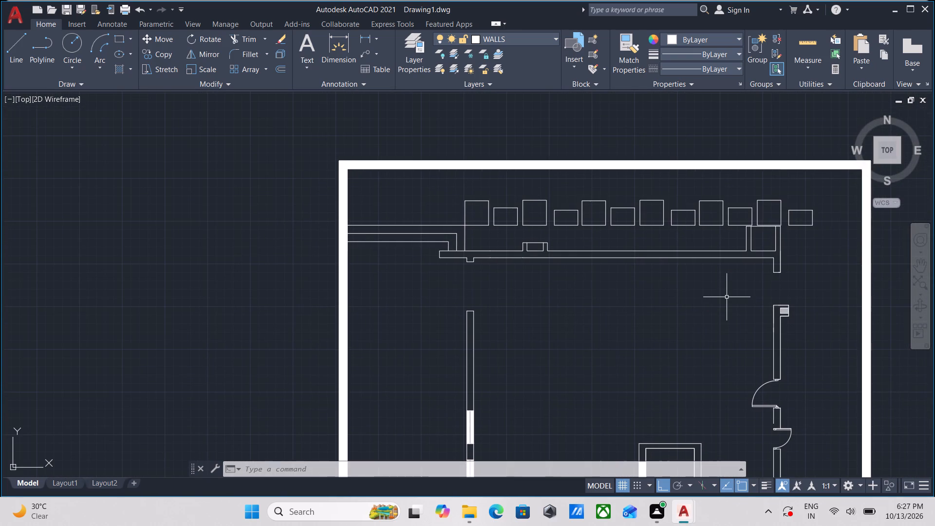